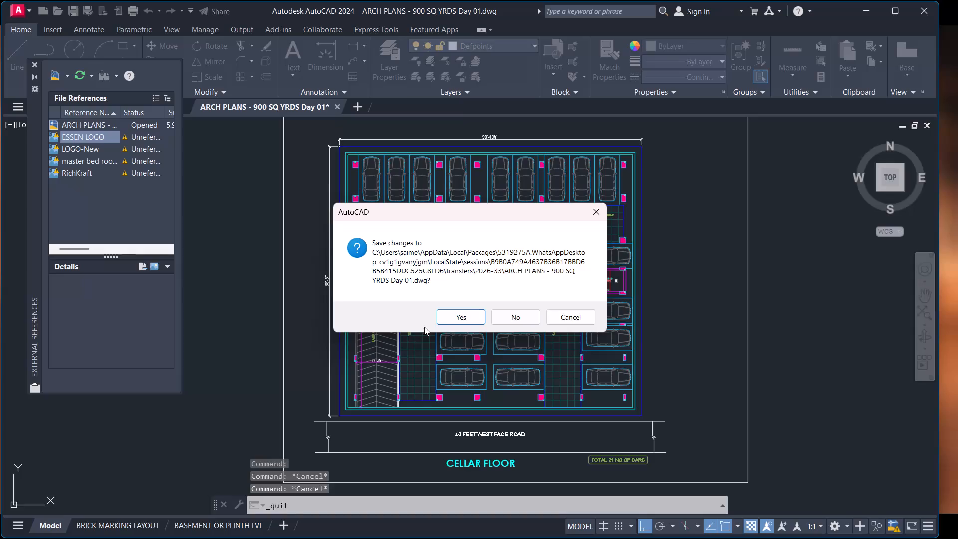
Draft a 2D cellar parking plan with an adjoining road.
Save the changes to ARCH PLANS - 900 SQ YRDS Day 01.dwg while quitting.
{"action": "left_click", "coordinate": [460, 316]}
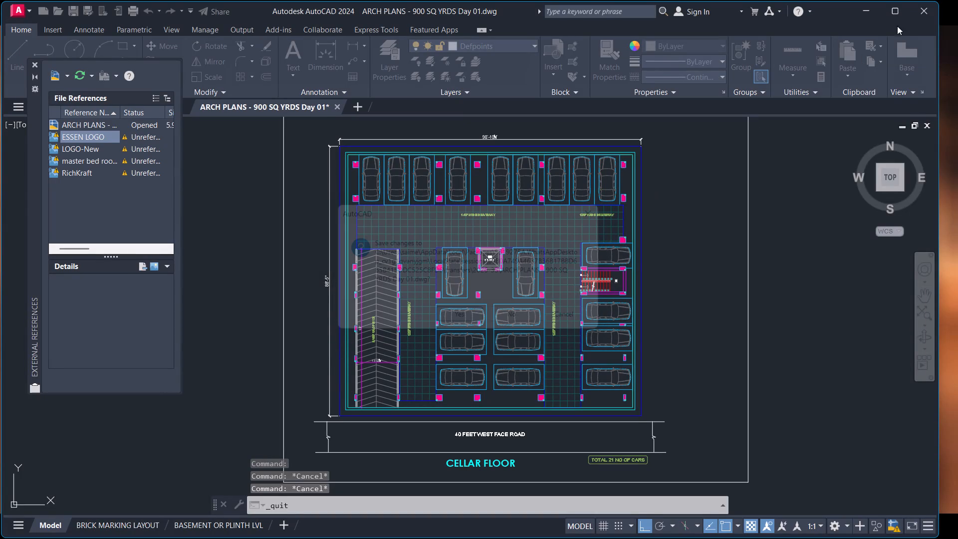
{"action": "triple_click", "coordinate": [921, 6]}
{"action": "triple_click", "coordinate": [922, 6]}
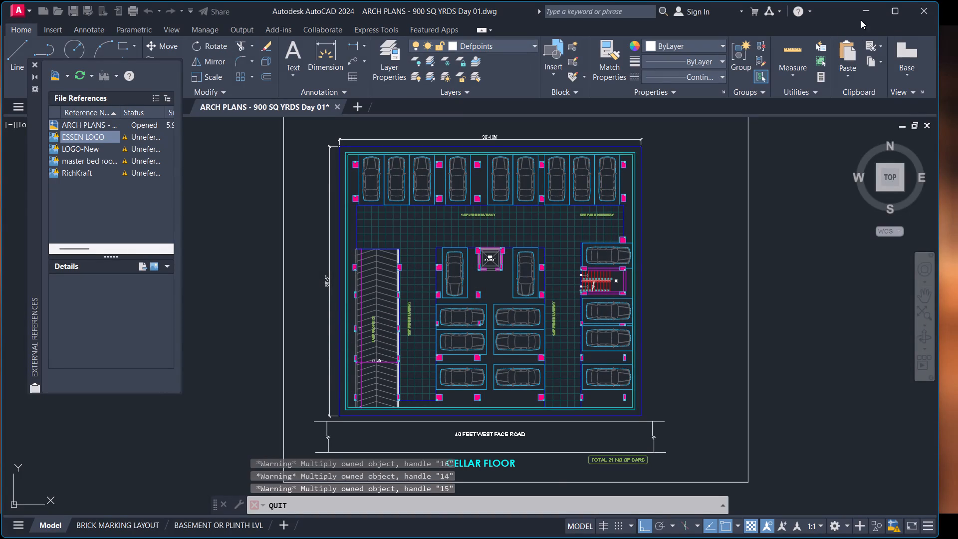
{"action": "left_click", "coordinate": [867, 11]}
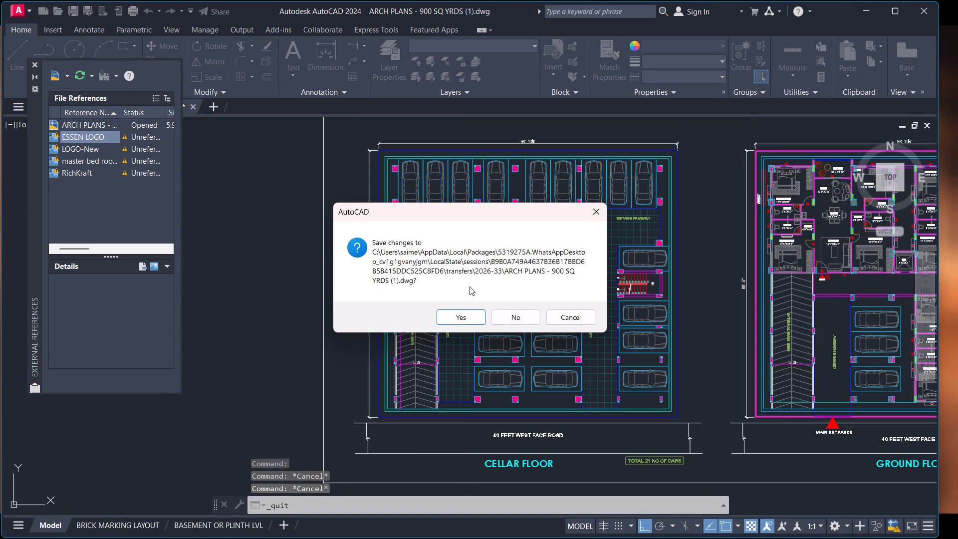
Save the changes to ARCH PLANS - 900 SQ YRDS (1).dwg and close that drawing's AutoCAD window.
{"action": "left_click", "coordinate": [471, 312]}
{"action": "left_click", "coordinate": [929, 15]}
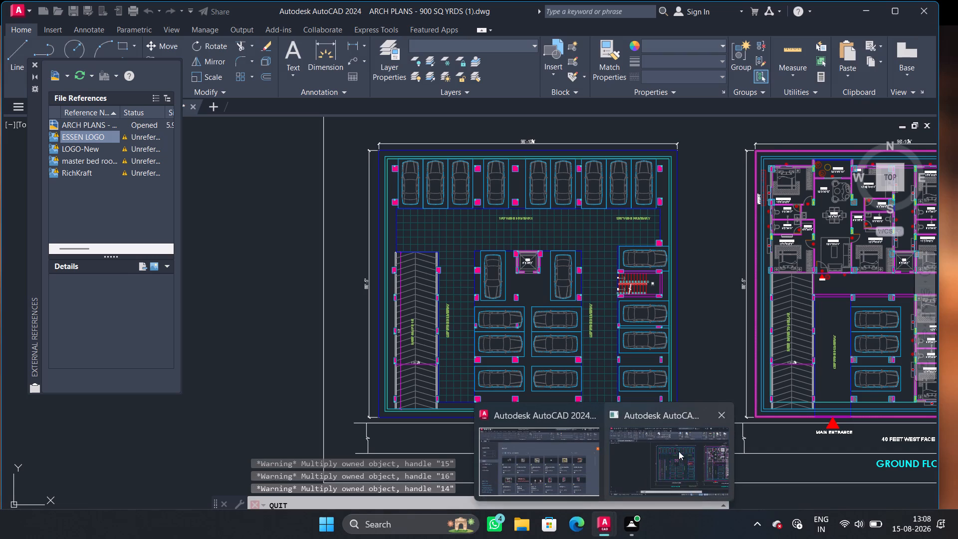
{"action": "left_click", "coordinate": [725, 417]}
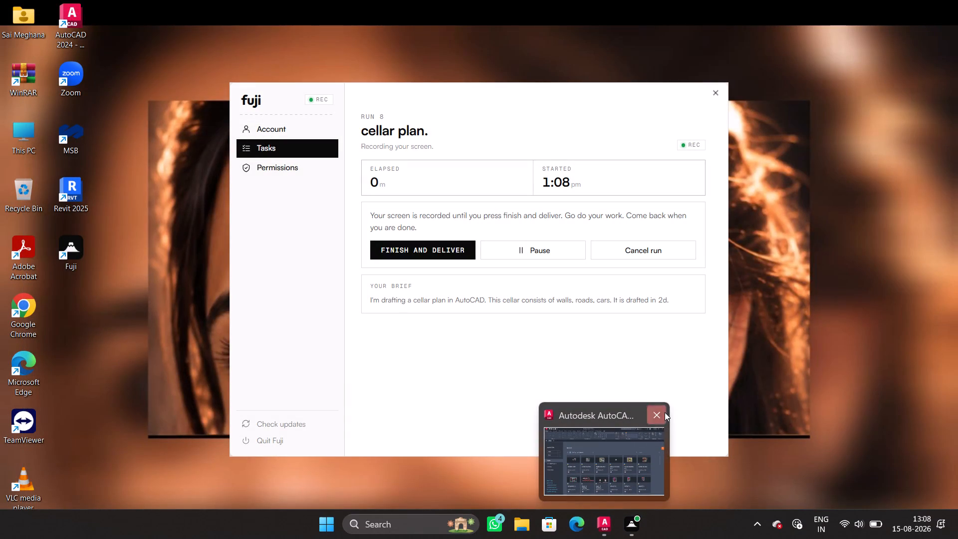
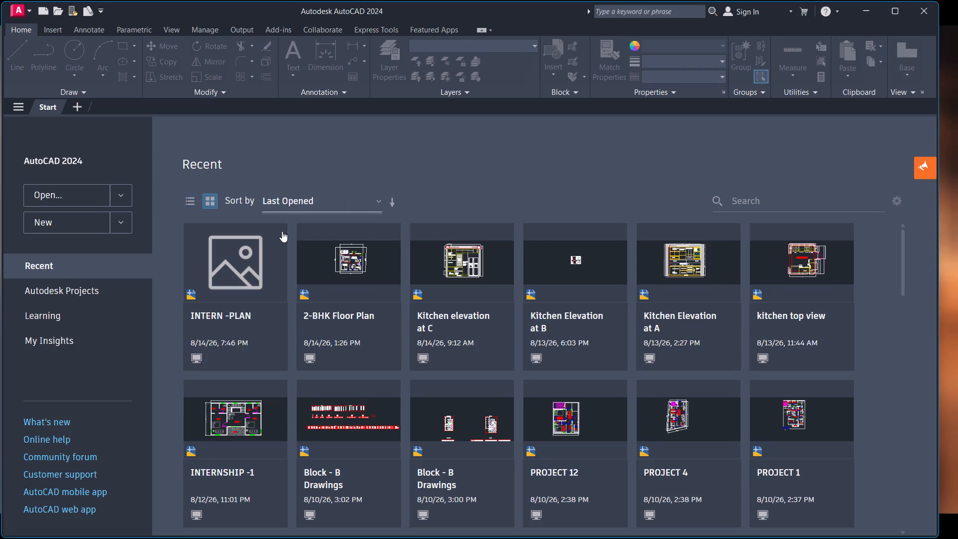
Create a new blank drawing.
{"action": "double_click", "coordinate": [62, 218]}
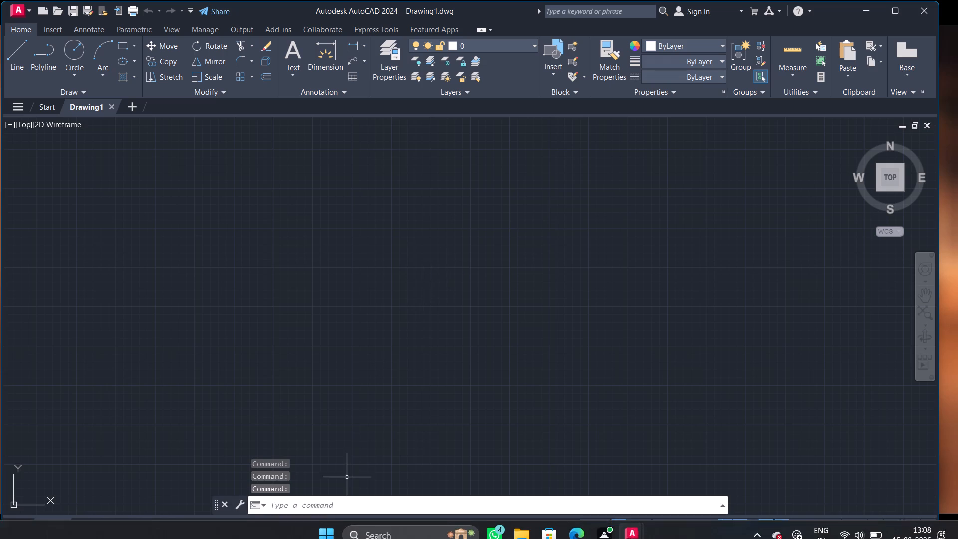
Review the Open and Save settings in the Options dialog.
{"action": "right_click", "coordinate": [297, 506]}
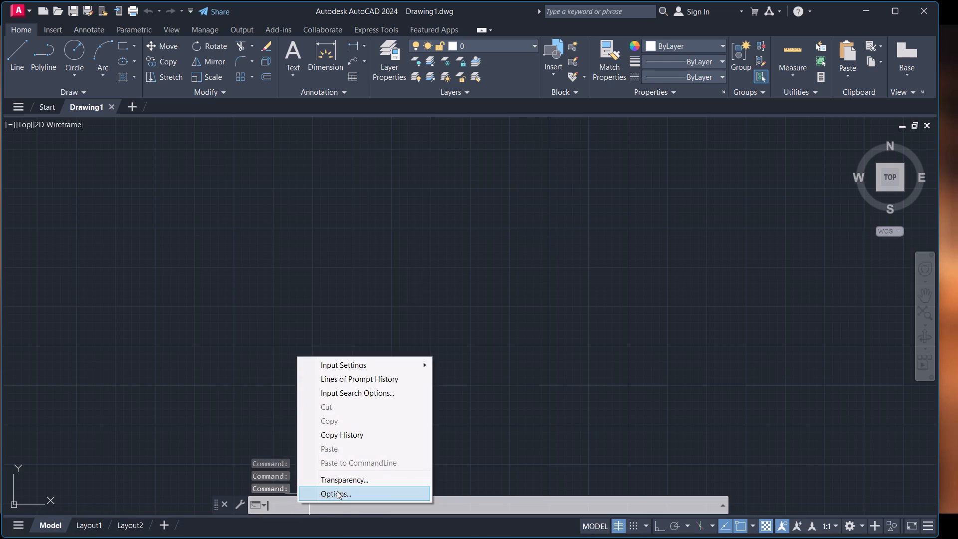
{"action": "left_click", "coordinate": [337, 491]}
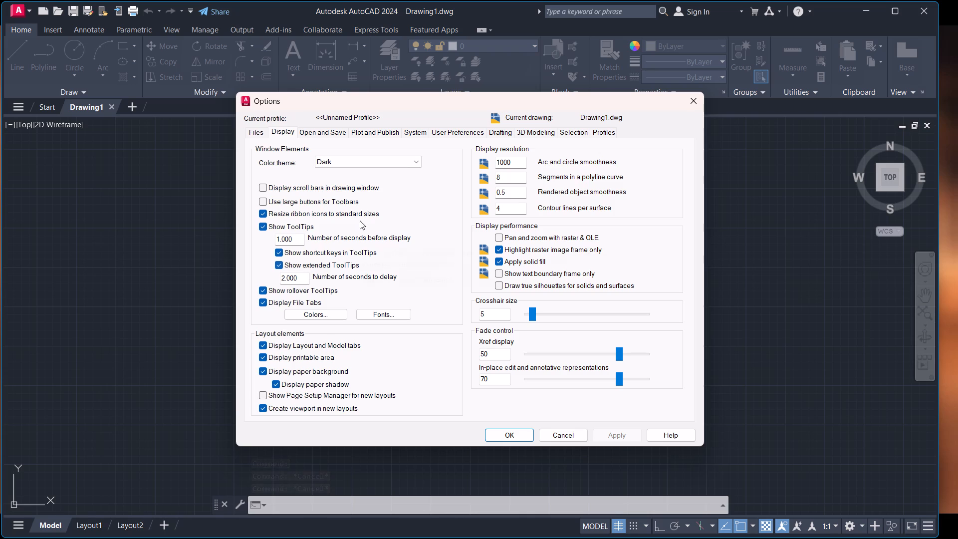
{"action": "left_click", "coordinate": [325, 132]}
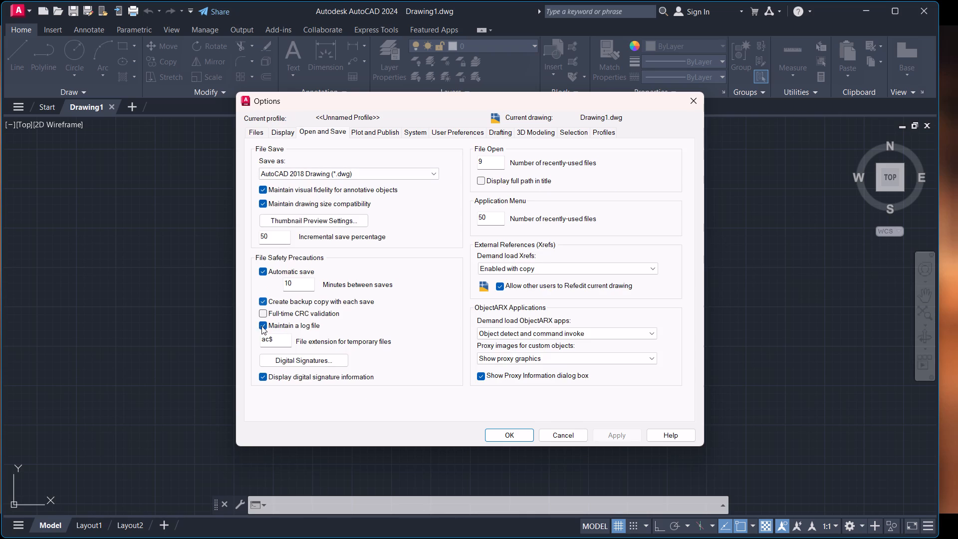
{"action": "left_click", "coordinate": [509, 433]}
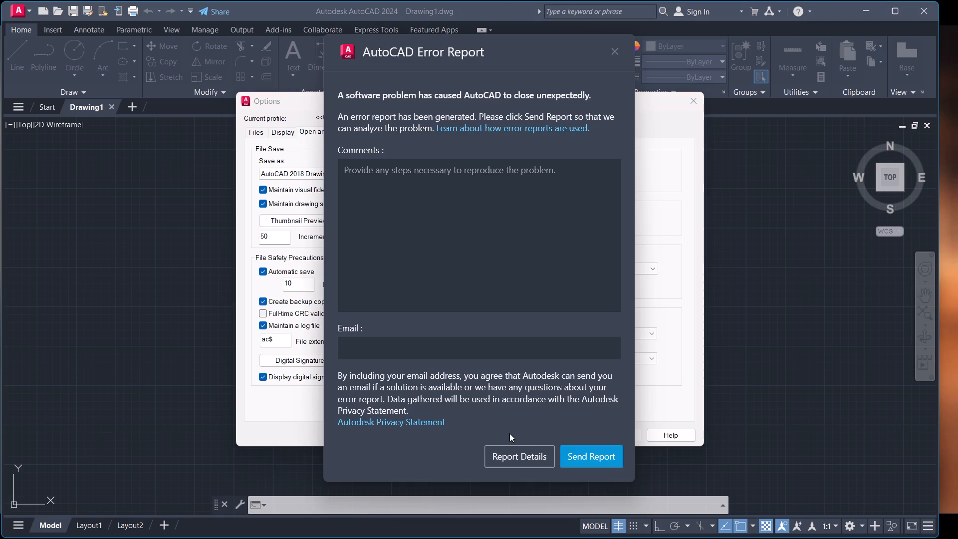
Close the AutoCAD error report without sending it and accept the Options dialog.
{"action": "left_click", "coordinate": [613, 51]}
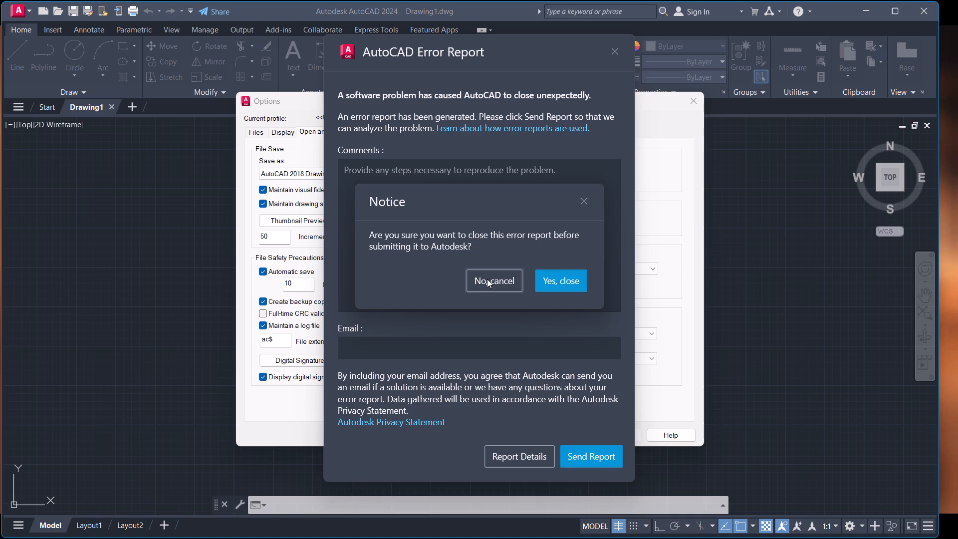
{"action": "left_click", "coordinate": [487, 279]}
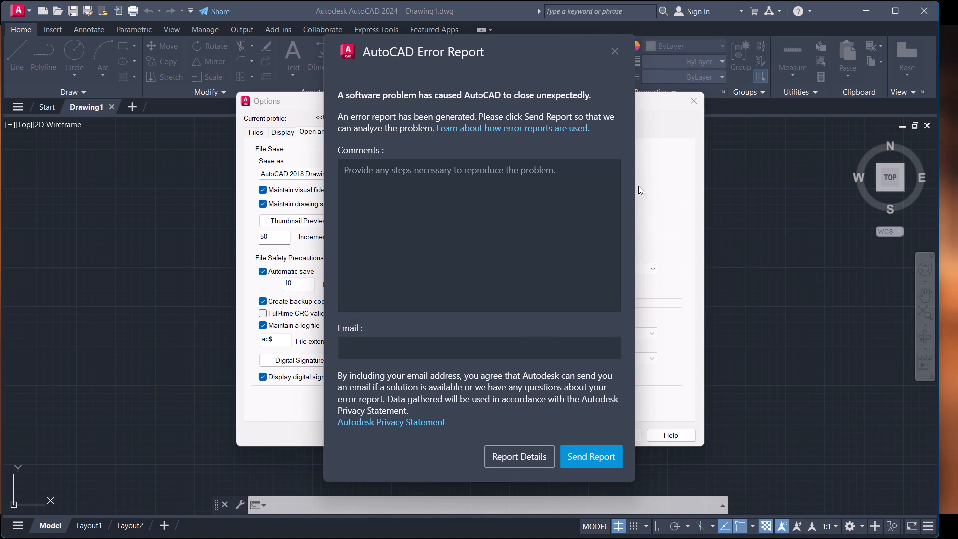
{"action": "left_click", "coordinate": [612, 48]}
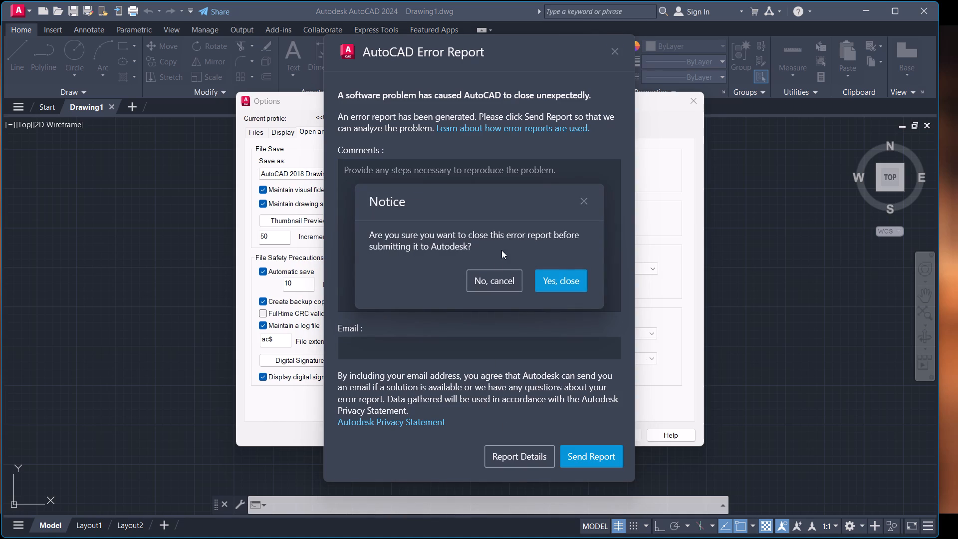
{"action": "left_click", "coordinate": [559, 276]}
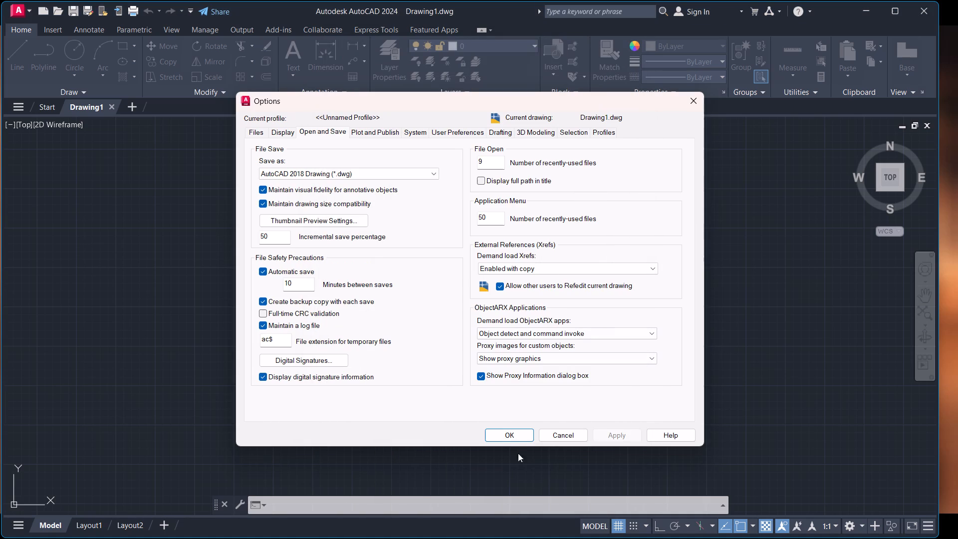
{"action": "left_click", "coordinate": [517, 436]}
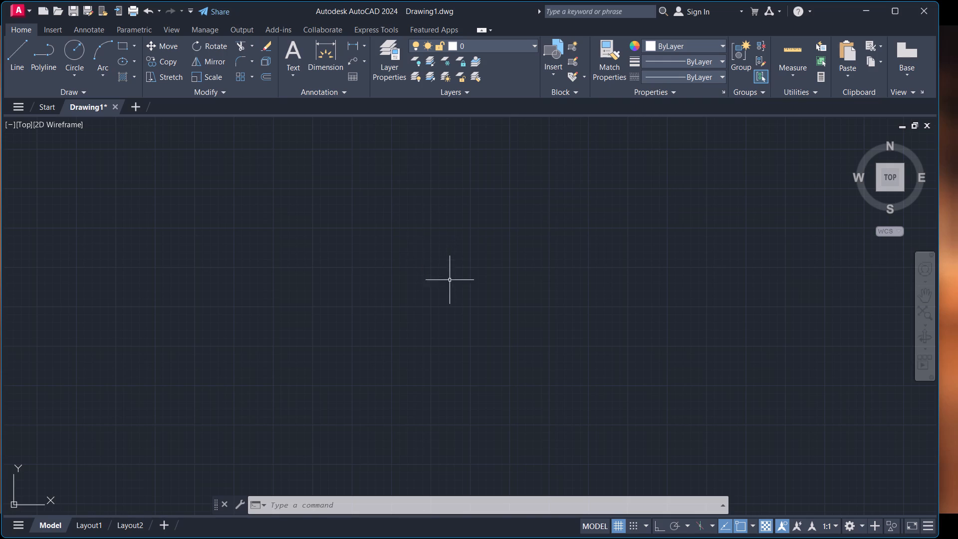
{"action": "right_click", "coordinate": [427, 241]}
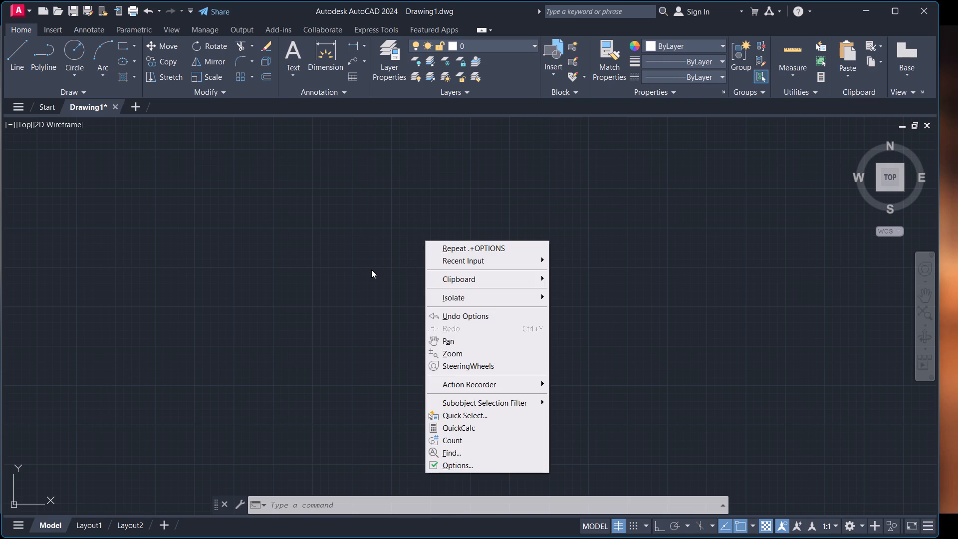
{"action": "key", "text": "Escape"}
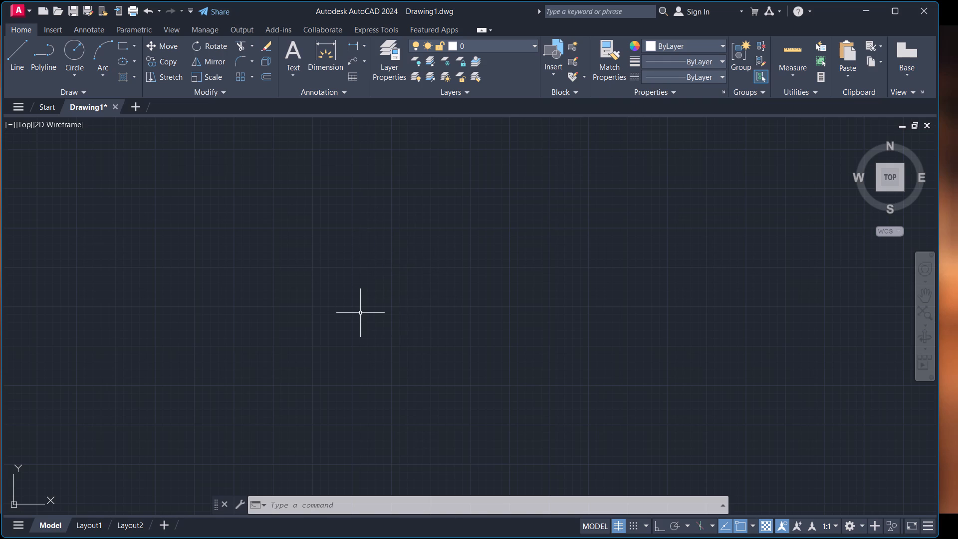
Set the drawing units to Architectural length with 0'-0 1/4" precision and an insertion scale in Inches.
{"action": "type", "text": "un"}
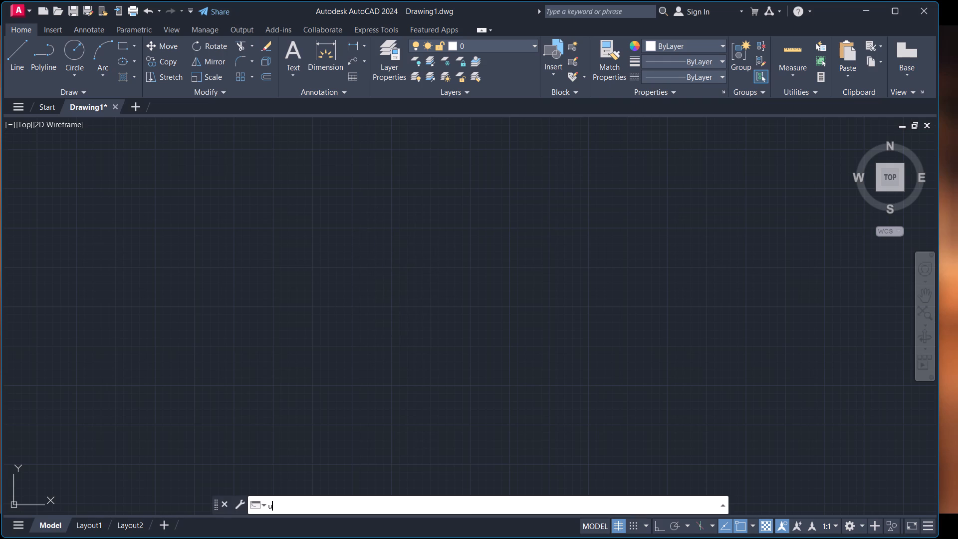
{"action": "key", "text": "Return"}
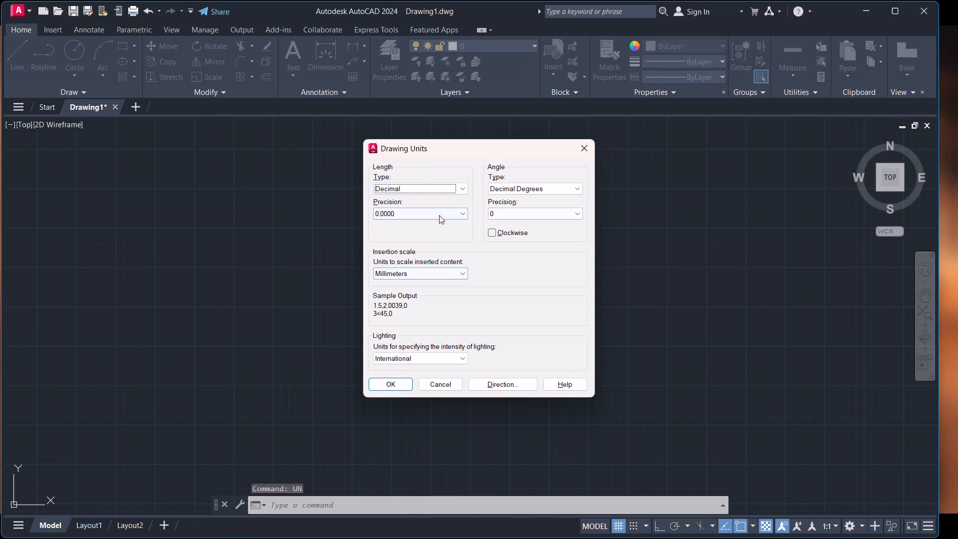
{"action": "left_click", "coordinate": [458, 187]}
{"action": "left_click", "coordinate": [440, 199]}
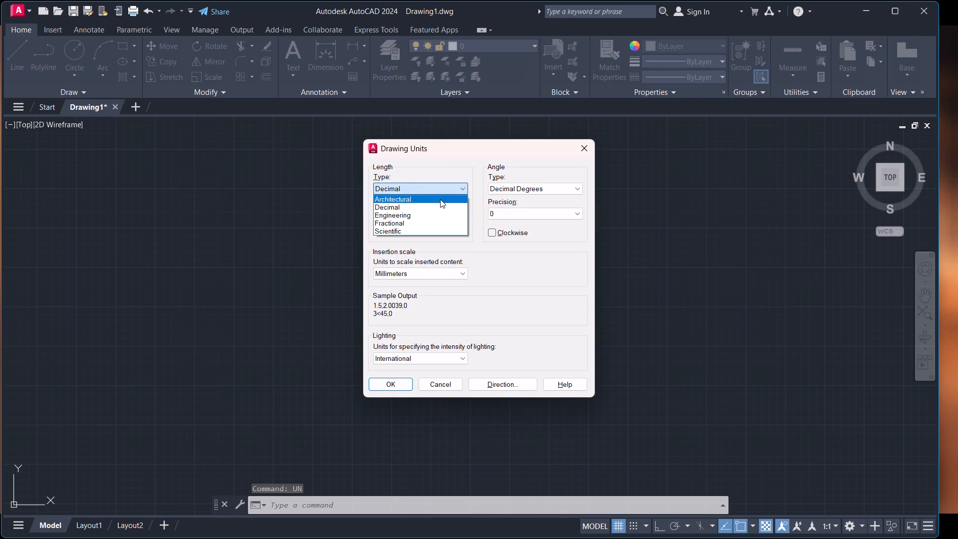
{"action": "left_click", "coordinate": [445, 218]}
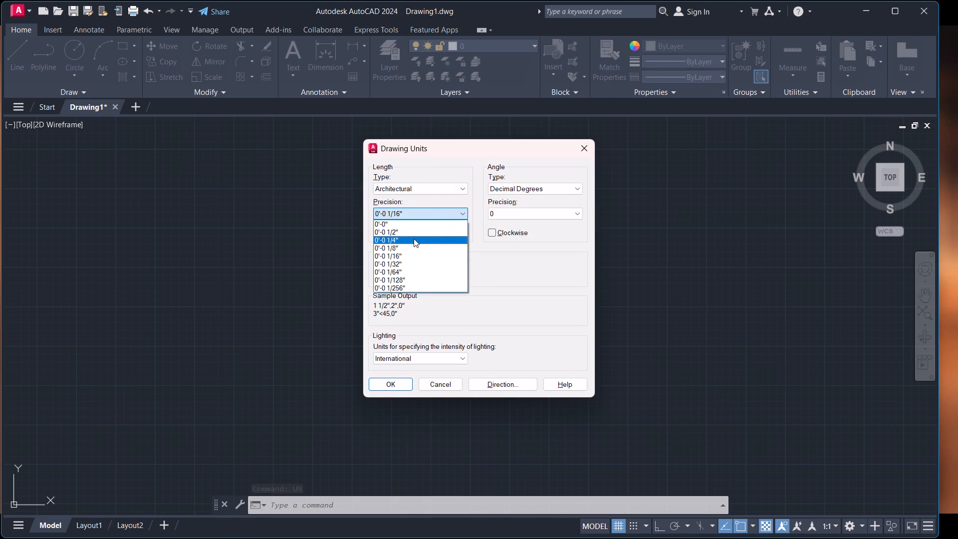
{"action": "left_click", "coordinate": [414, 239]}
{"action": "left_click", "coordinate": [415, 273]}
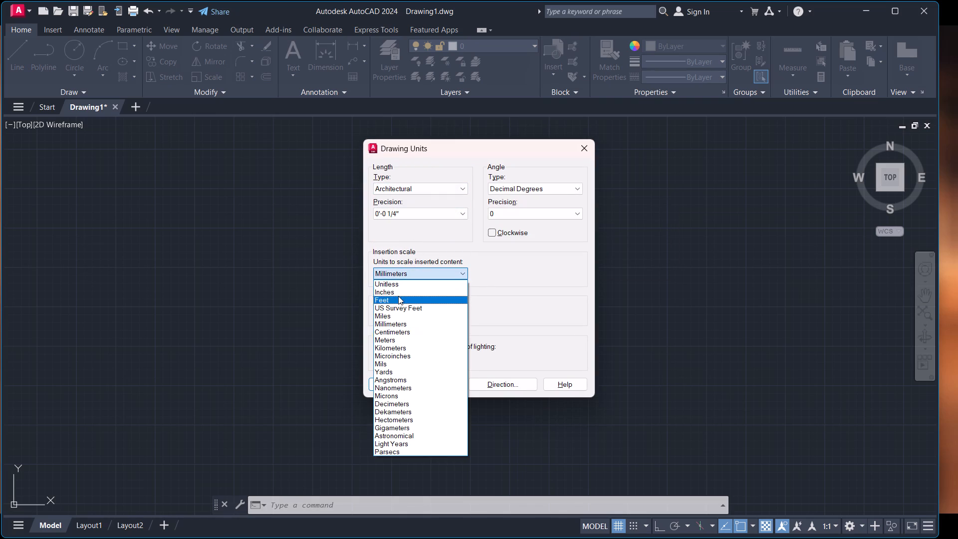
{"action": "left_click", "coordinate": [398, 292]}
{"action": "left_click", "coordinate": [392, 379]}
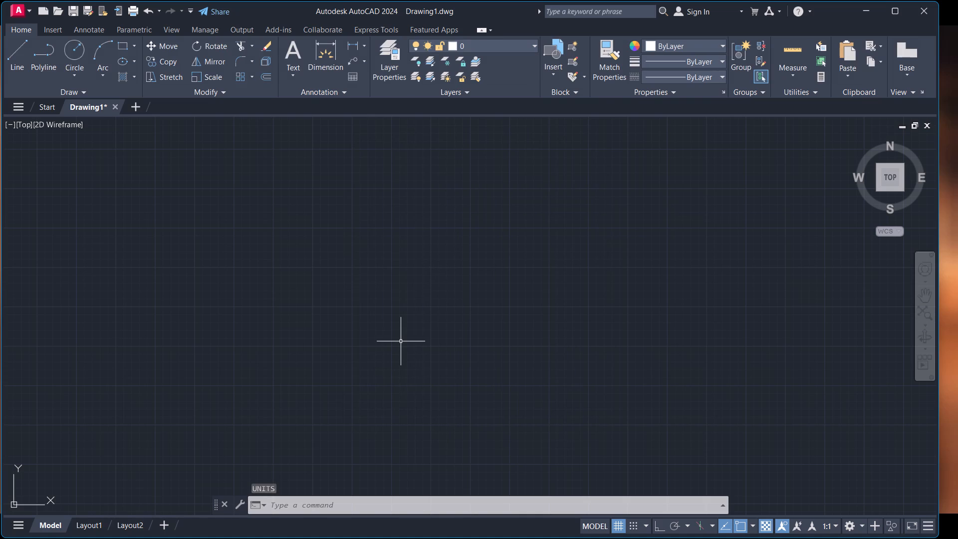
Draw the closed rectangular plot outline with Line and ortho on, 88'5" vertically by 98'10.5" horizontally.
{"action": "key", "text": "l"}
{"action": "key", "text": "Return"}
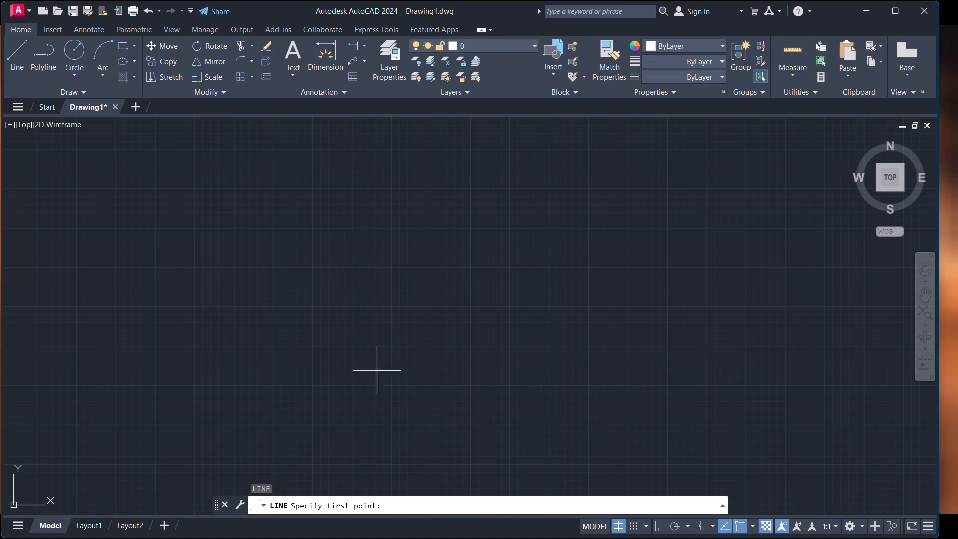
{"action": "left_click", "coordinate": [375, 375]}
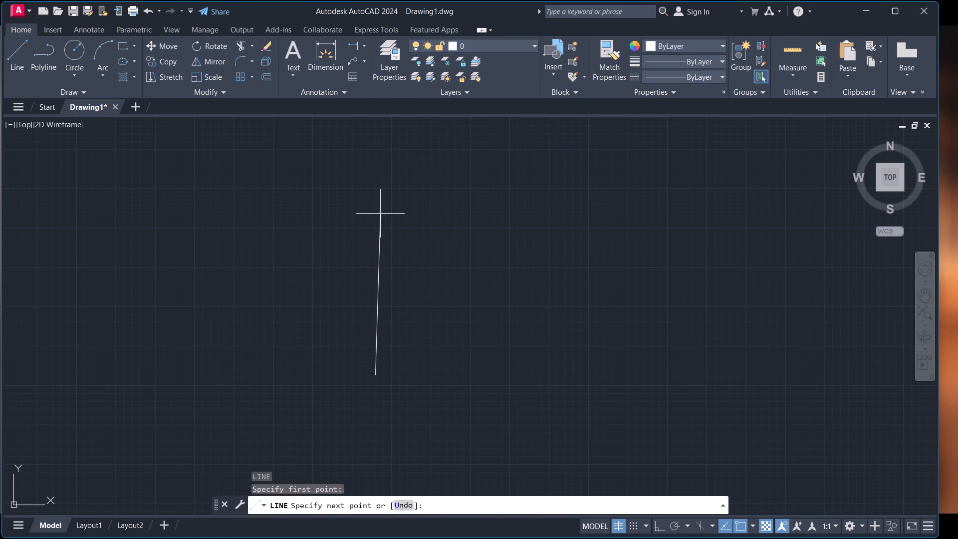
{"action": "key", "text": "F8"}
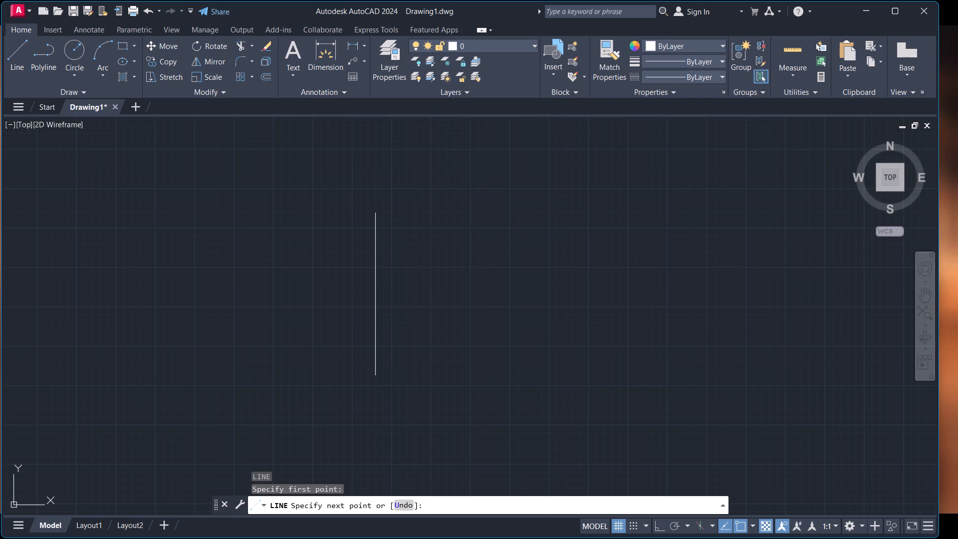
{"action": "type", "text": "88'"}
{"action": "type", "text": "5\""}
{"action": "key", "text": "Return"}
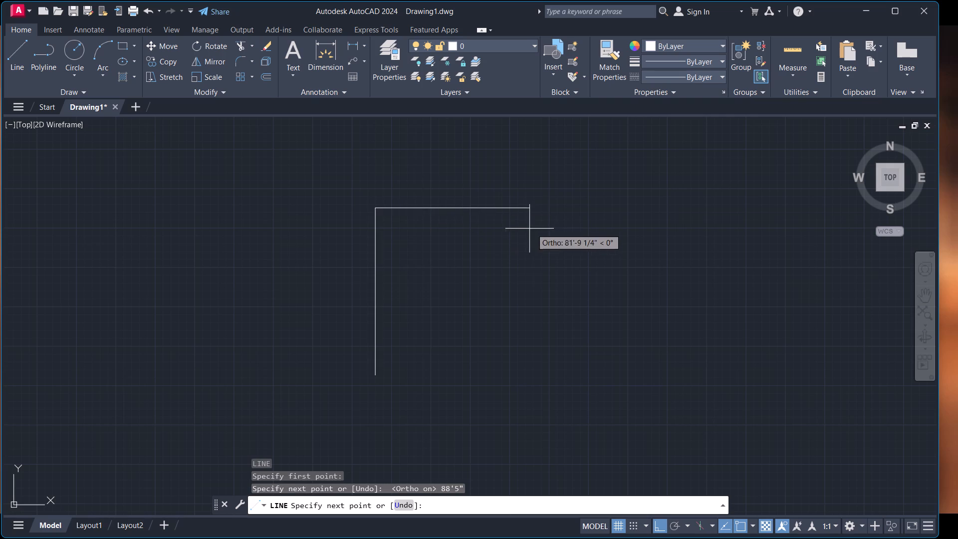
{"action": "type", "text": "98"}
{"action": "key", "text": "apostrophe"}
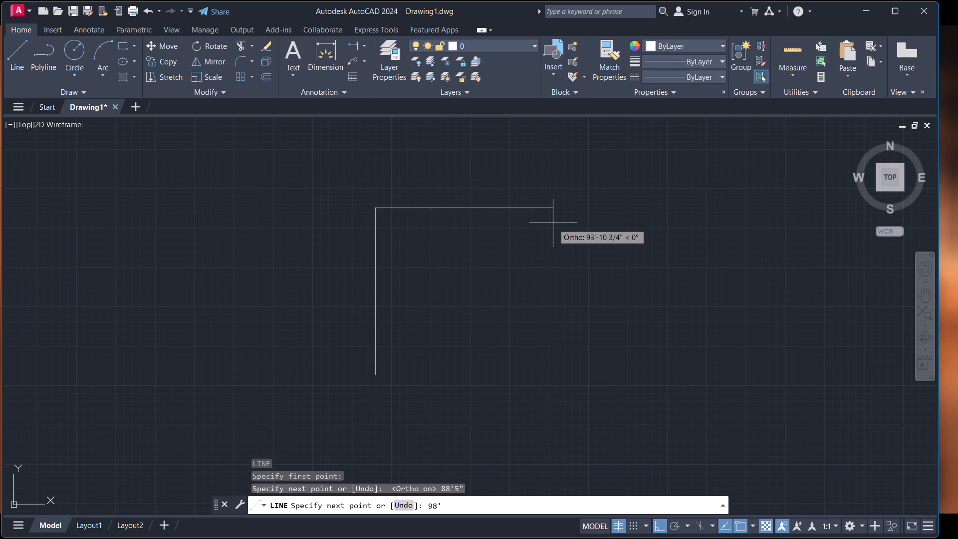
{"action": "type", "text": "10.5\""}
{"action": "key", "text": "Return"}
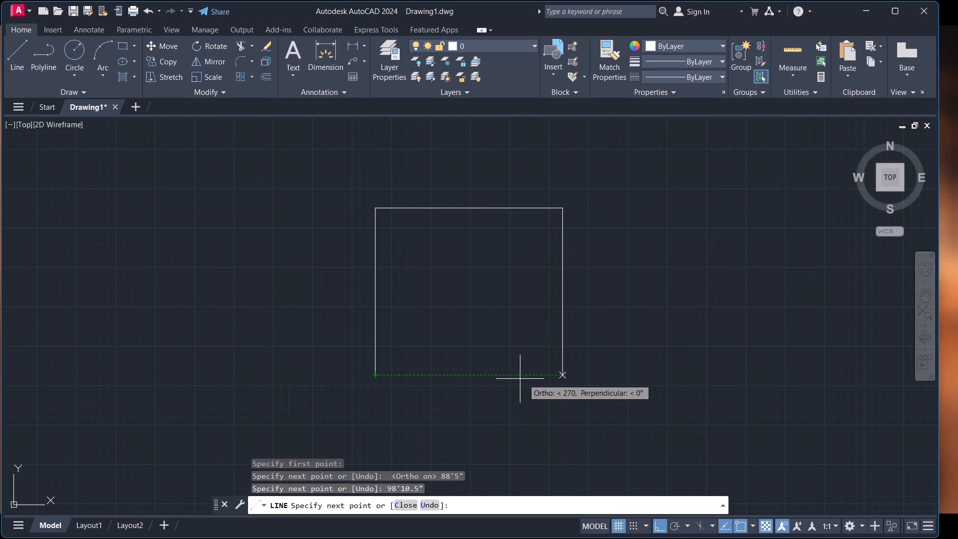
{"action": "left_click", "coordinate": [563, 373]}
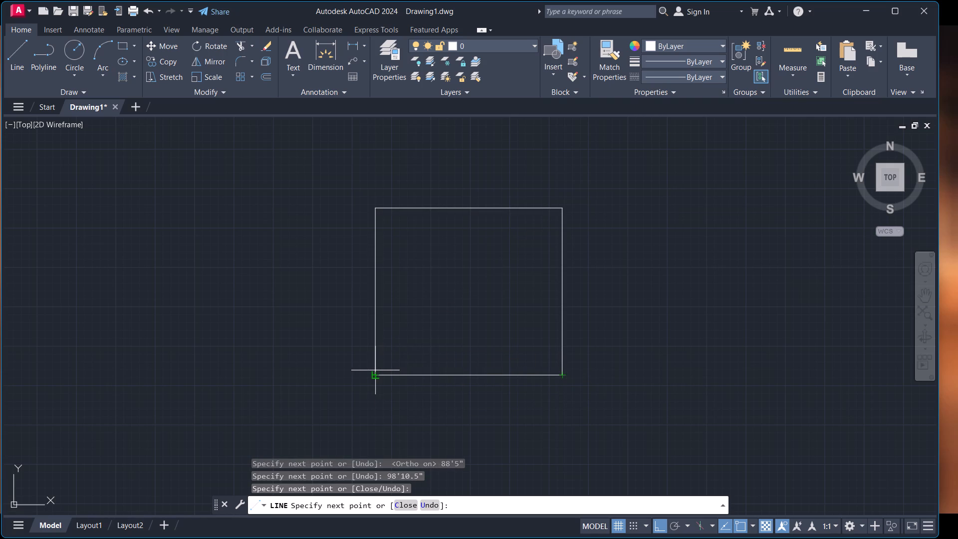
{"action": "left_click", "coordinate": [375, 370]}
{"action": "key", "text": "Escape"}
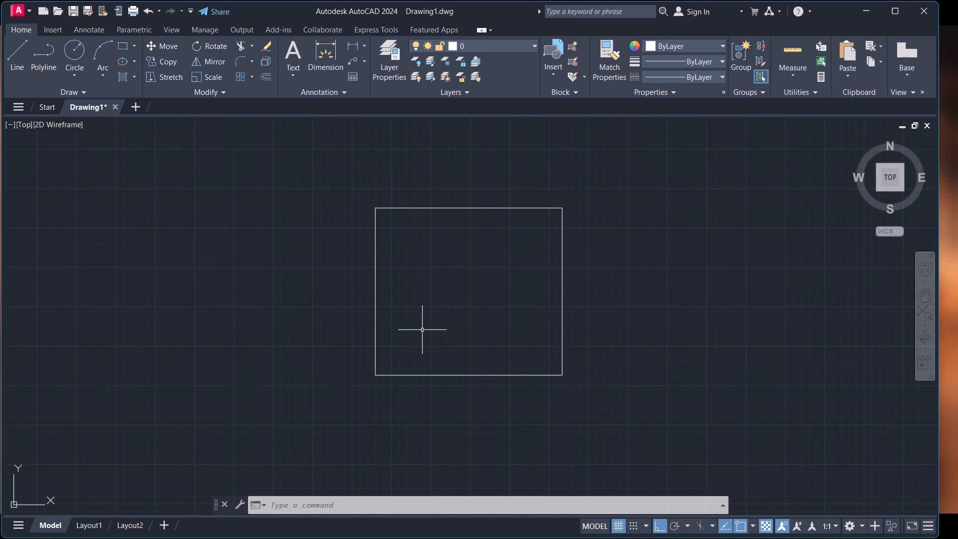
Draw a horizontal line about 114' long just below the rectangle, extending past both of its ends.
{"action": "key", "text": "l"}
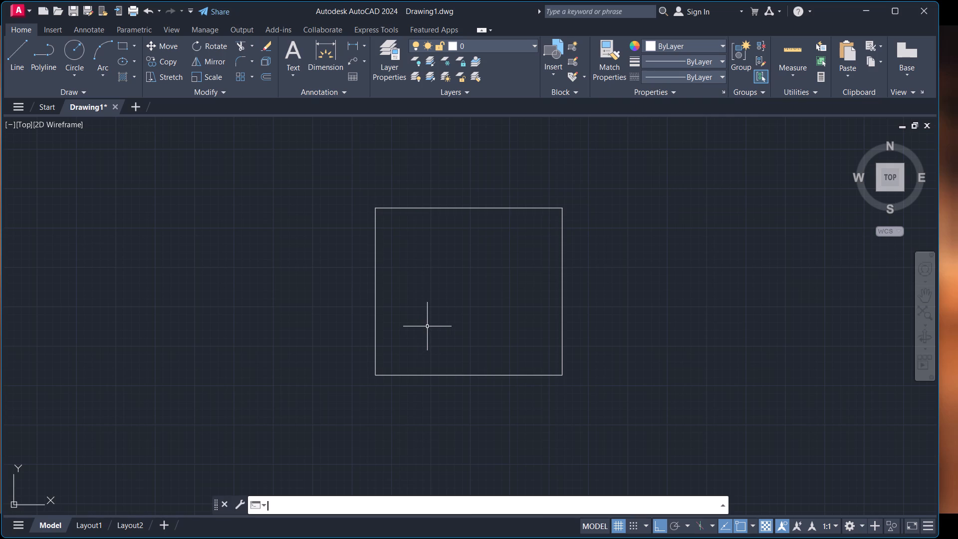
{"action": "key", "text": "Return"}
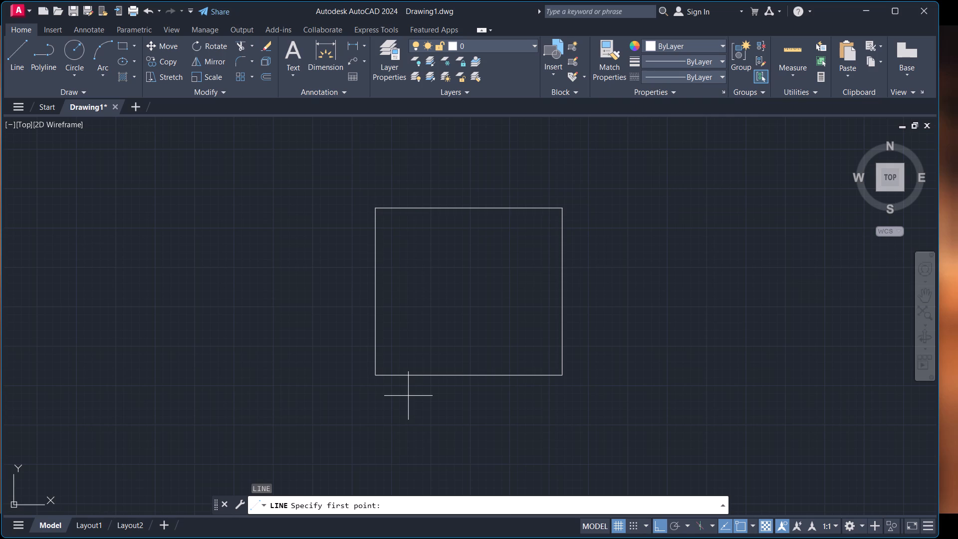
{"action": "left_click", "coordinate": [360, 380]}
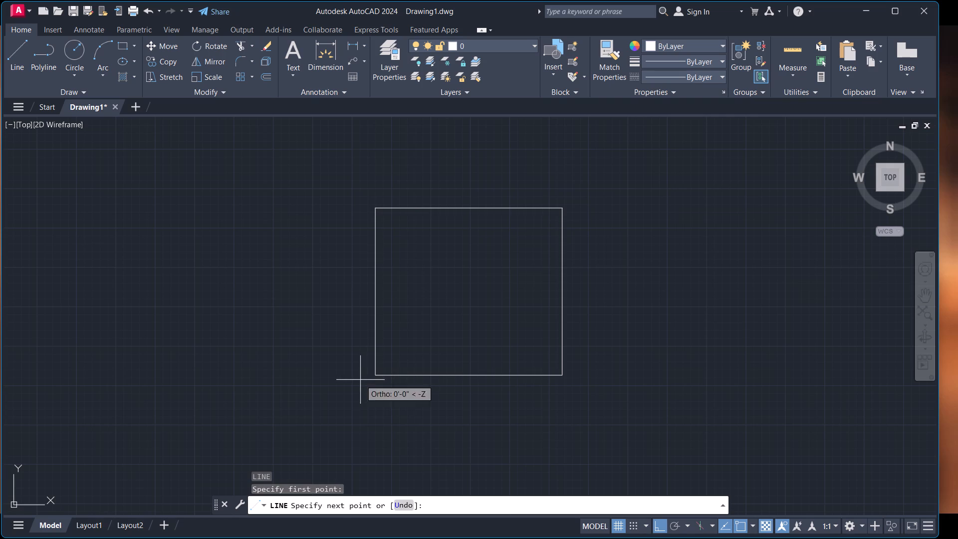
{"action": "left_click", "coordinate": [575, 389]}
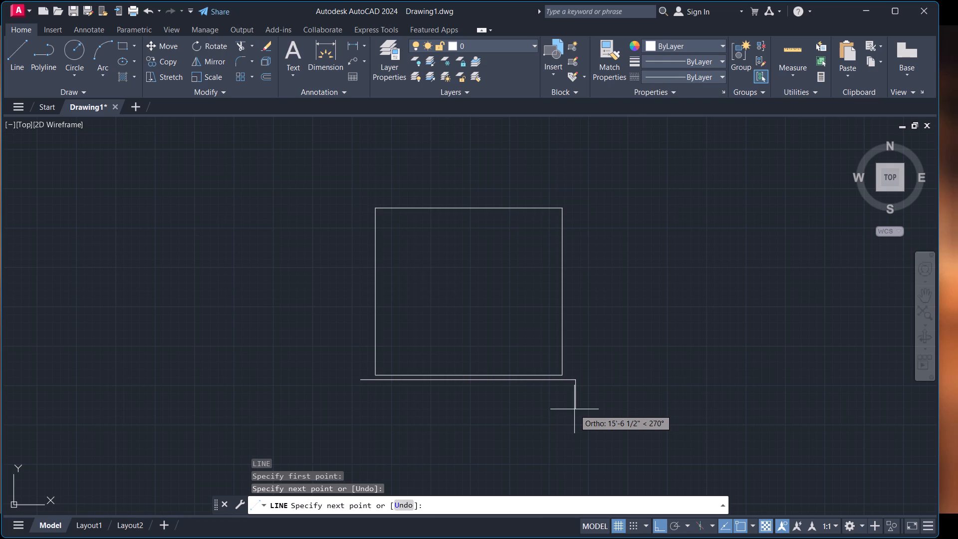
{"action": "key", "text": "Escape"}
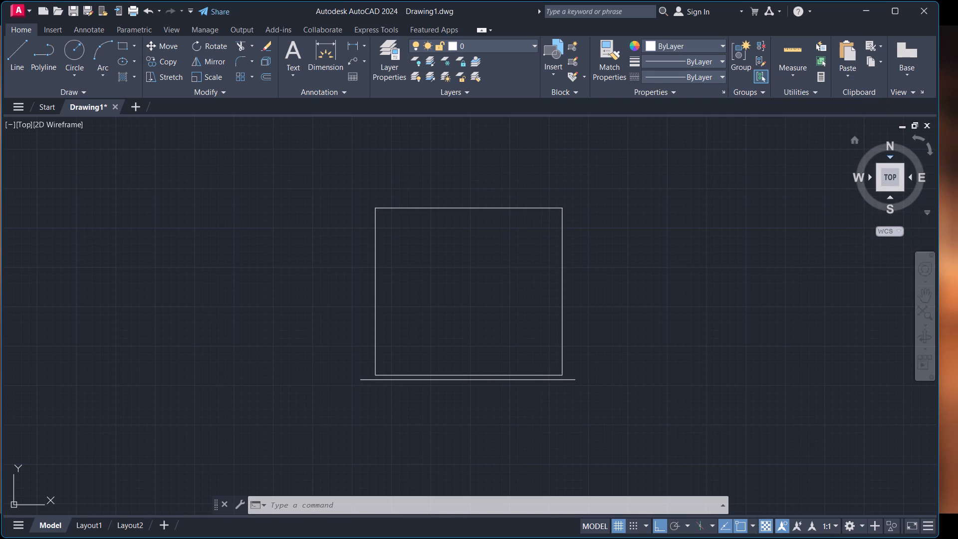
Rotate the top view of the drawing 90° clockwise.
{"action": "left_click", "coordinate": [928, 148]}
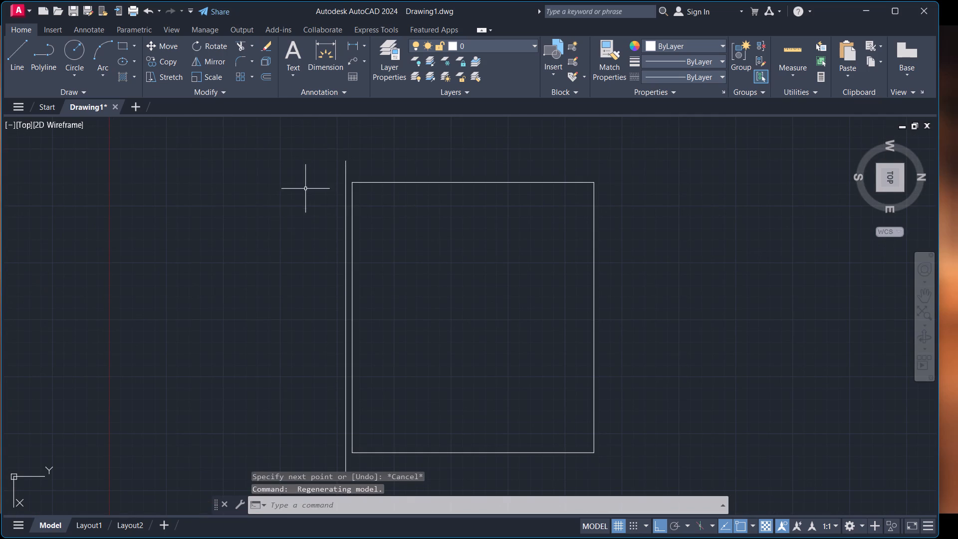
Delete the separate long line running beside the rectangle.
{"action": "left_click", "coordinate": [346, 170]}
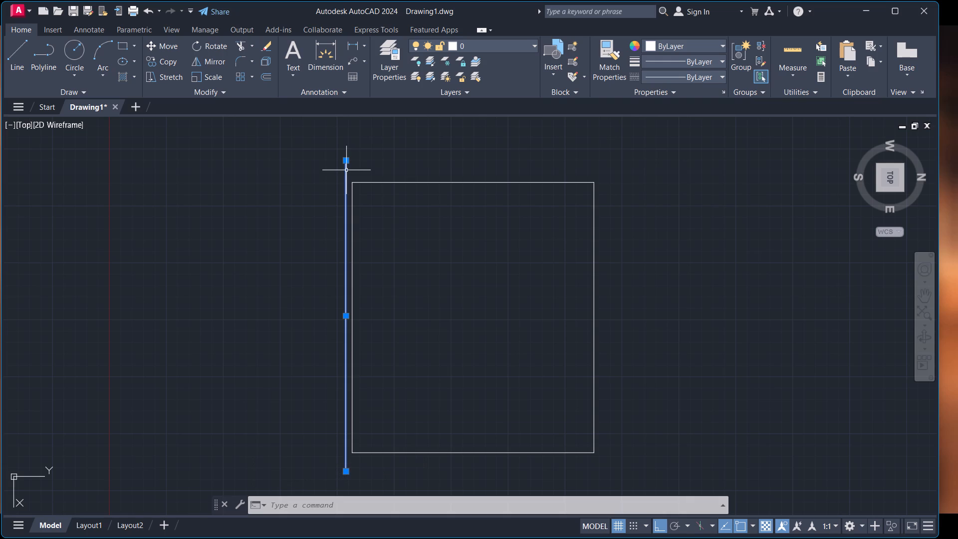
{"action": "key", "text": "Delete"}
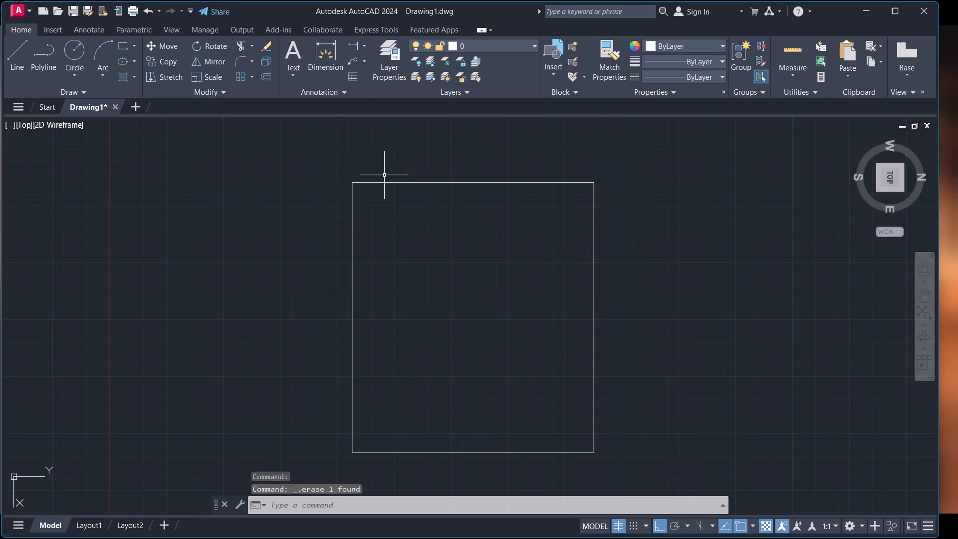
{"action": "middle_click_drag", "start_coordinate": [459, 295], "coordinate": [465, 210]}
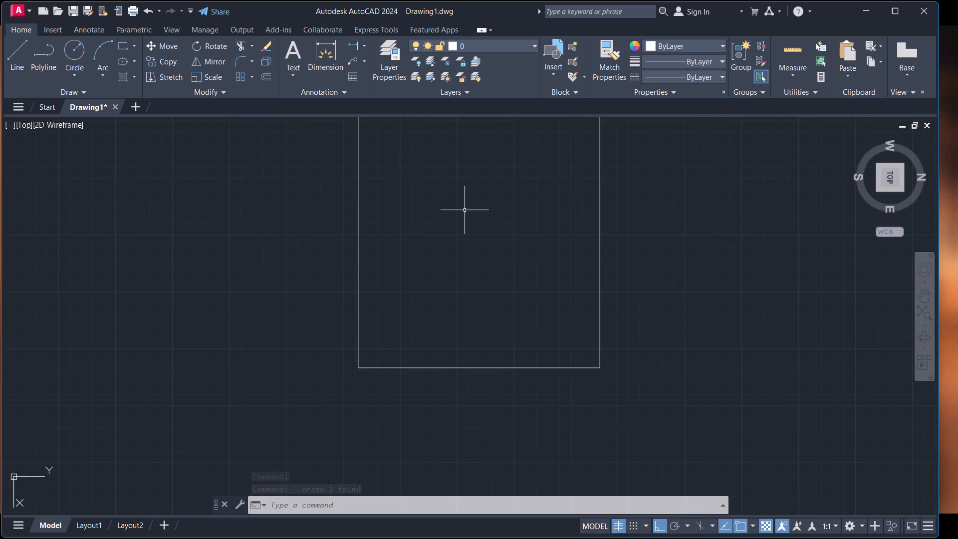
Delete all four lines of the rectangular plot outline.
{"action": "middle_click_drag", "start_coordinate": [461, 214], "coordinate": [456, 262]}
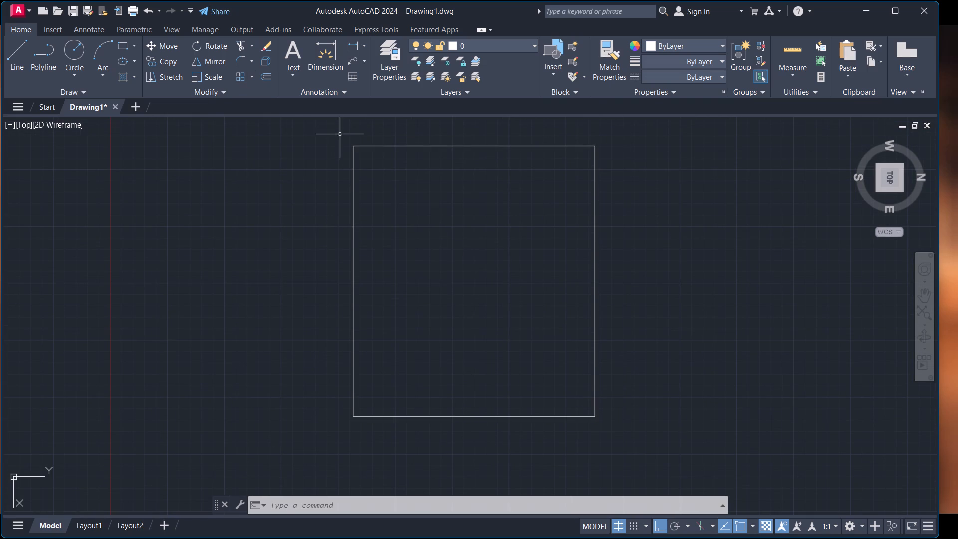
{"action": "left_click", "coordinate": [328, 138]}
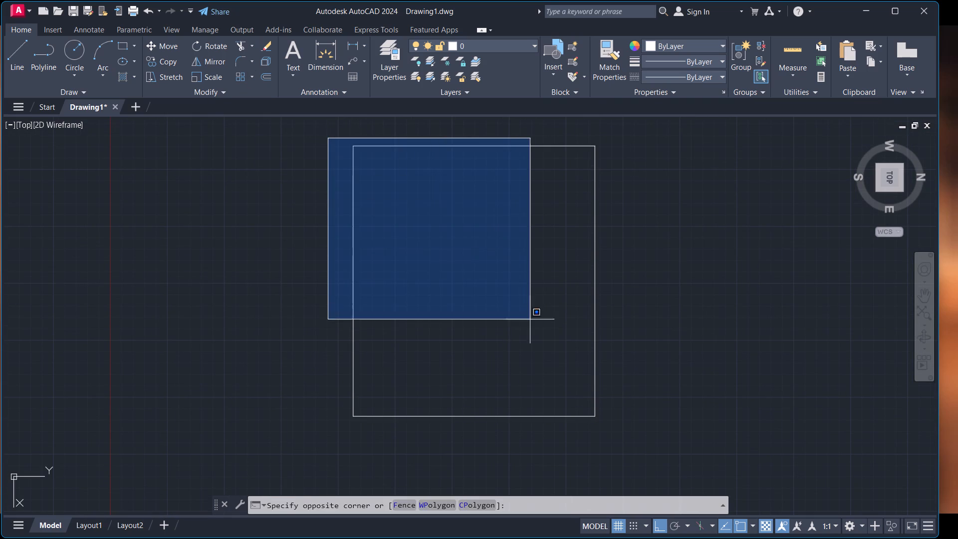
{"action": "left_click", "coordinate": [603, 434]}
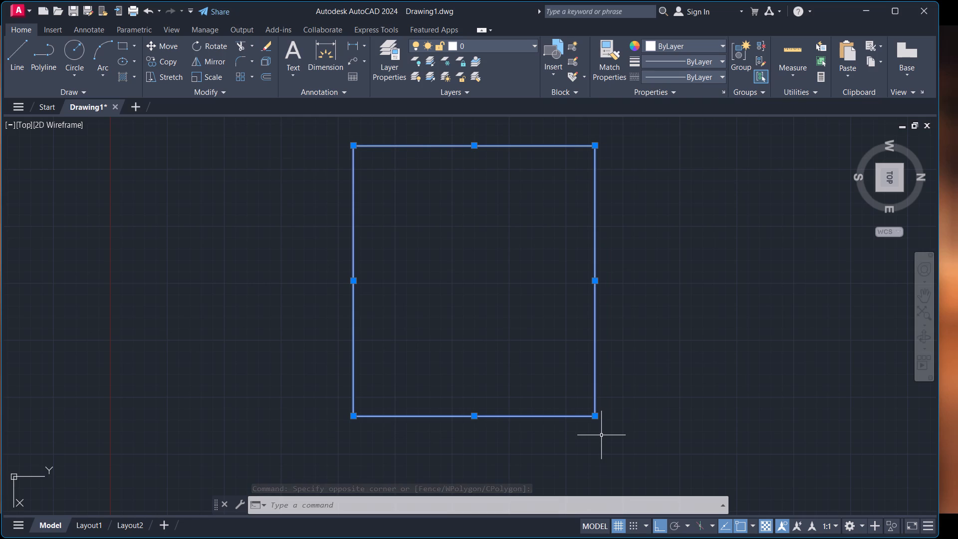
{"action": "key", "text": "Delete"}
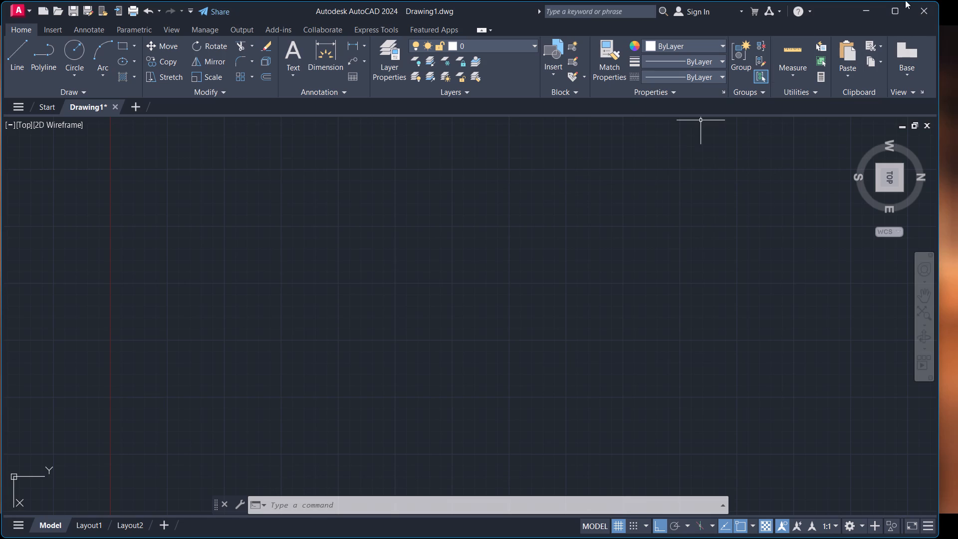
Maximize the program window and rotate the top view in 90° turns until east points up.
{"action": "left_click", "coordinate": [894, 12]}
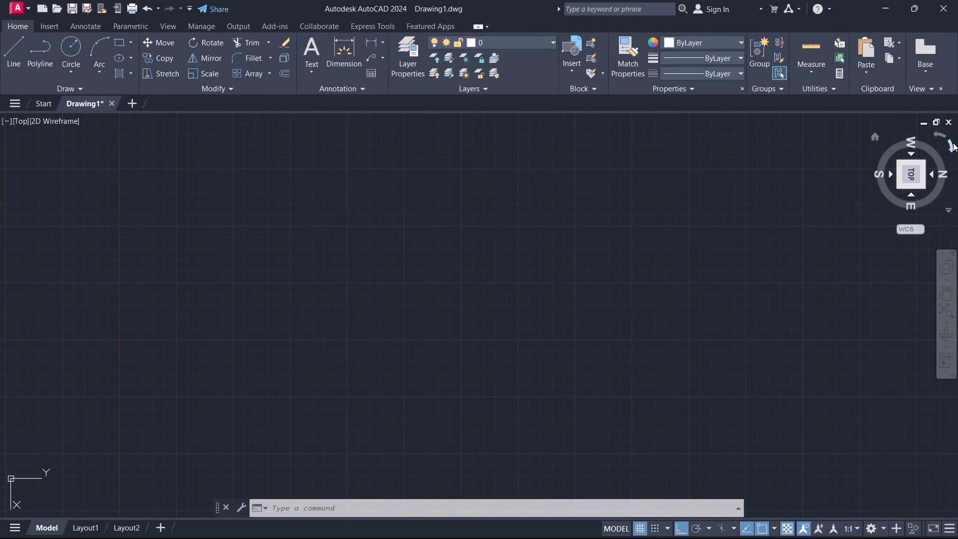
{"action": "left_click", "coordinate": [953, 145]}
{"action": "left_click", "coordinate": [953, 145]}
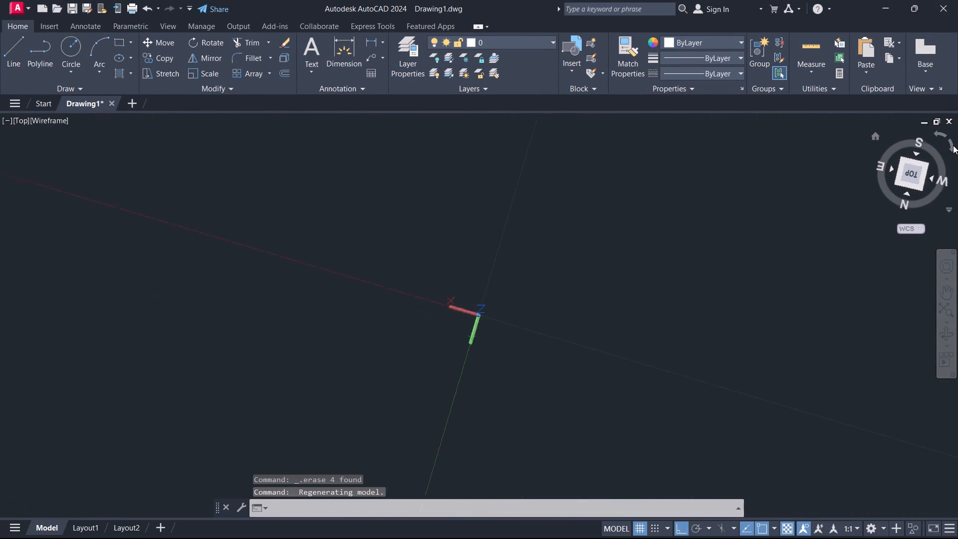
{"action": "left_click", "coordinate": [953, 145]}
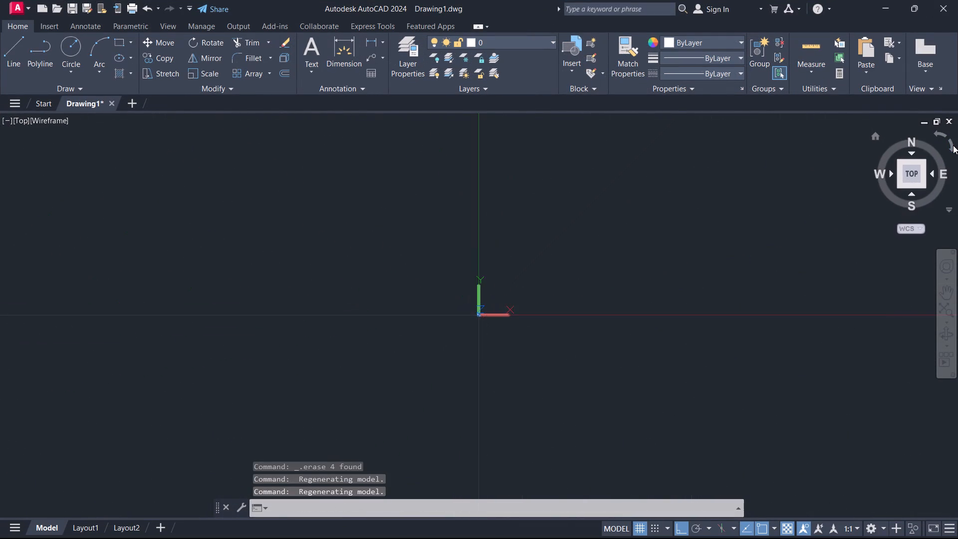
{"action": "left_click", "coordinate": [939, 134]}
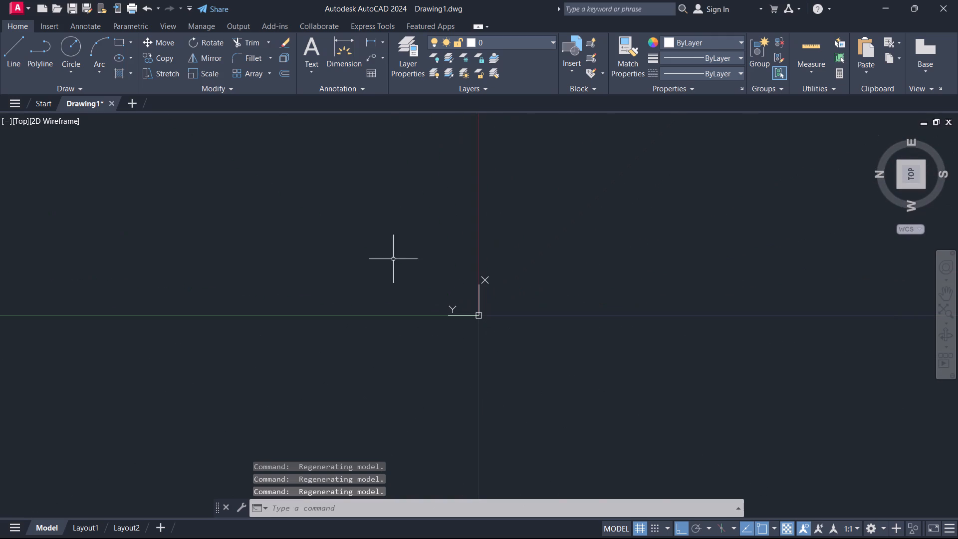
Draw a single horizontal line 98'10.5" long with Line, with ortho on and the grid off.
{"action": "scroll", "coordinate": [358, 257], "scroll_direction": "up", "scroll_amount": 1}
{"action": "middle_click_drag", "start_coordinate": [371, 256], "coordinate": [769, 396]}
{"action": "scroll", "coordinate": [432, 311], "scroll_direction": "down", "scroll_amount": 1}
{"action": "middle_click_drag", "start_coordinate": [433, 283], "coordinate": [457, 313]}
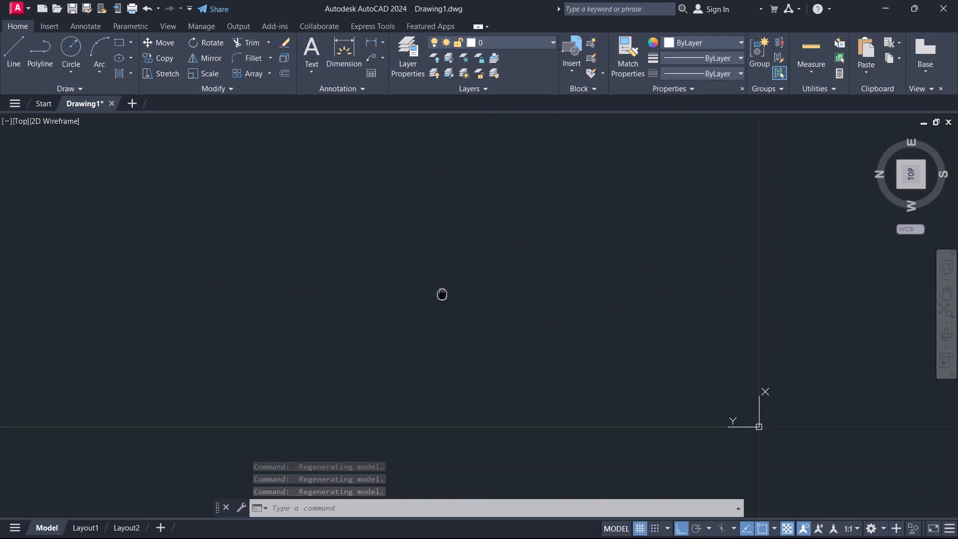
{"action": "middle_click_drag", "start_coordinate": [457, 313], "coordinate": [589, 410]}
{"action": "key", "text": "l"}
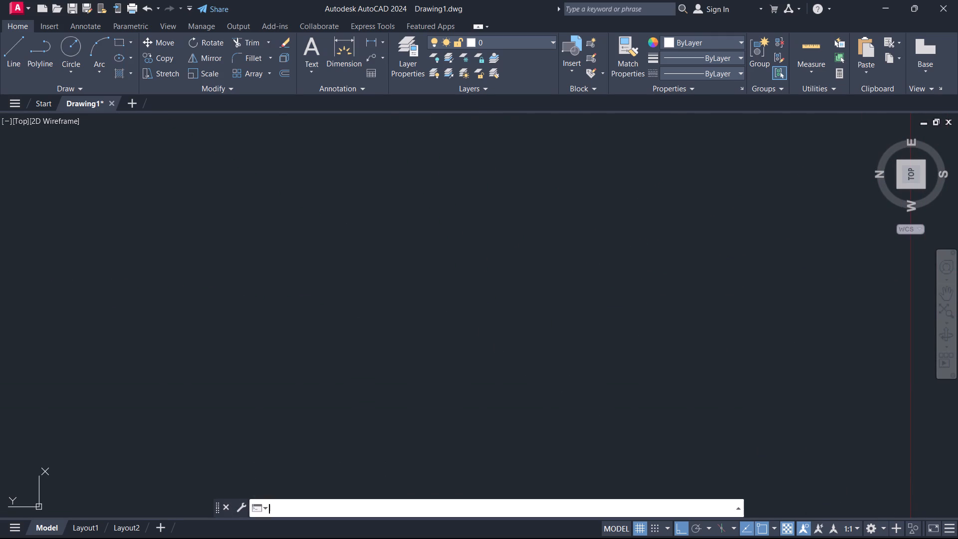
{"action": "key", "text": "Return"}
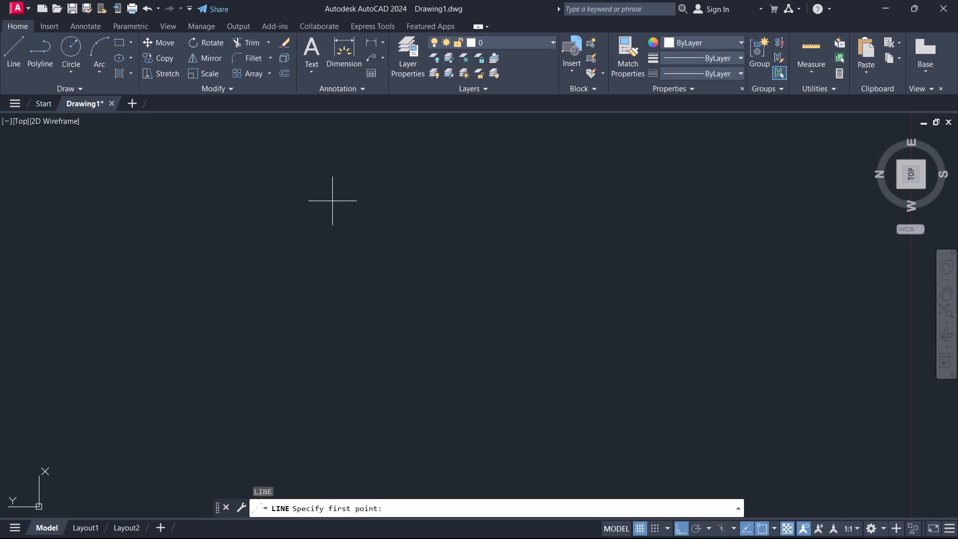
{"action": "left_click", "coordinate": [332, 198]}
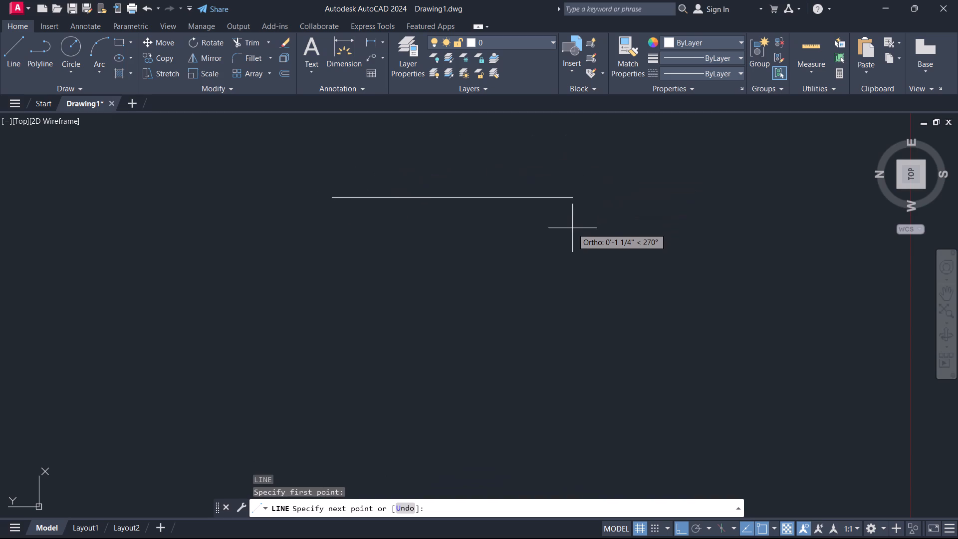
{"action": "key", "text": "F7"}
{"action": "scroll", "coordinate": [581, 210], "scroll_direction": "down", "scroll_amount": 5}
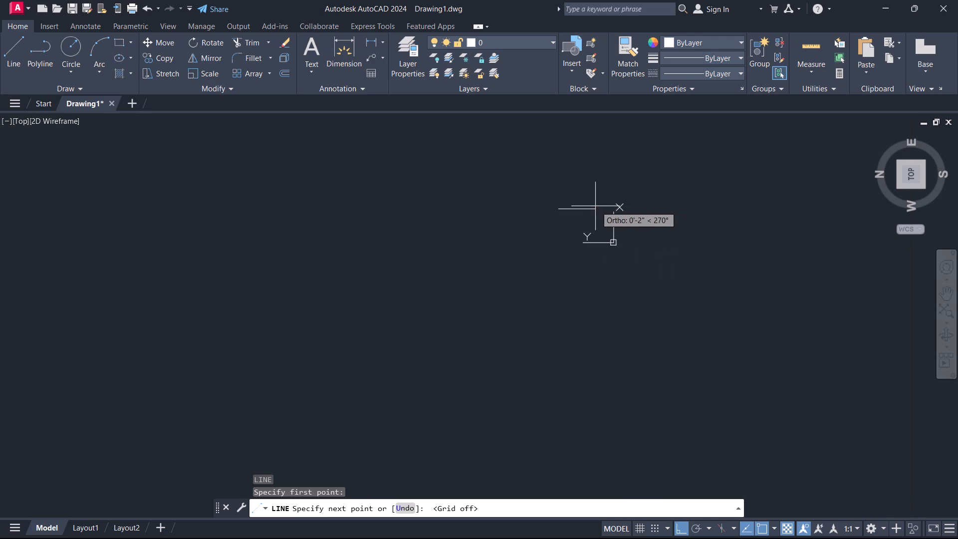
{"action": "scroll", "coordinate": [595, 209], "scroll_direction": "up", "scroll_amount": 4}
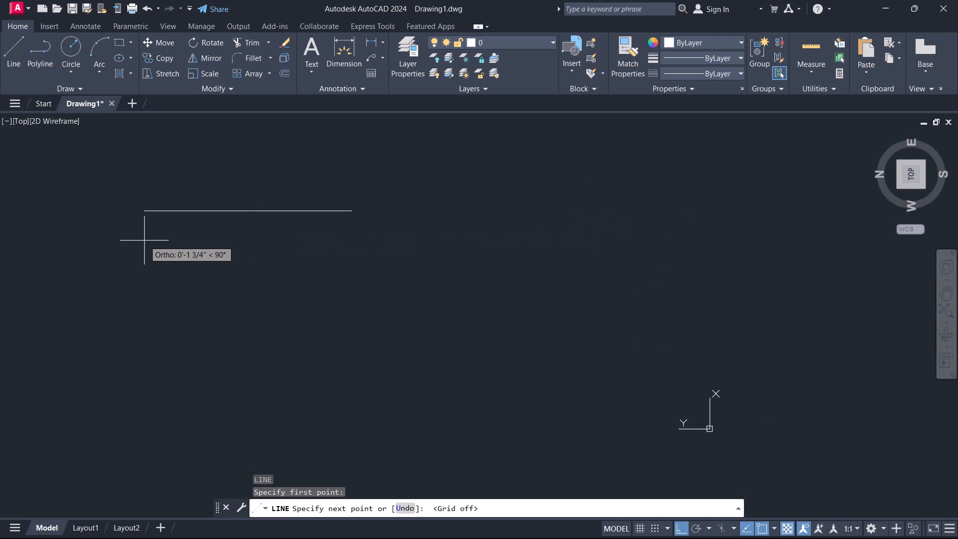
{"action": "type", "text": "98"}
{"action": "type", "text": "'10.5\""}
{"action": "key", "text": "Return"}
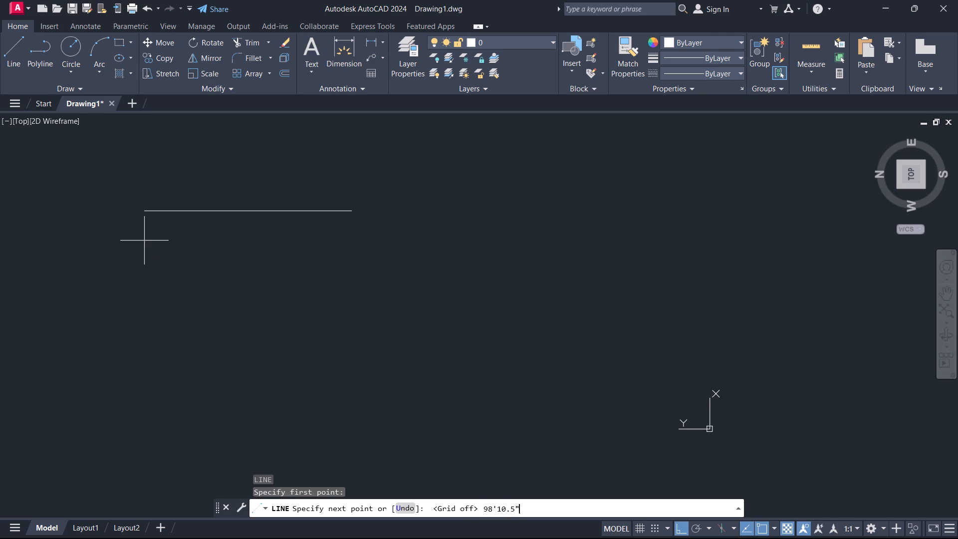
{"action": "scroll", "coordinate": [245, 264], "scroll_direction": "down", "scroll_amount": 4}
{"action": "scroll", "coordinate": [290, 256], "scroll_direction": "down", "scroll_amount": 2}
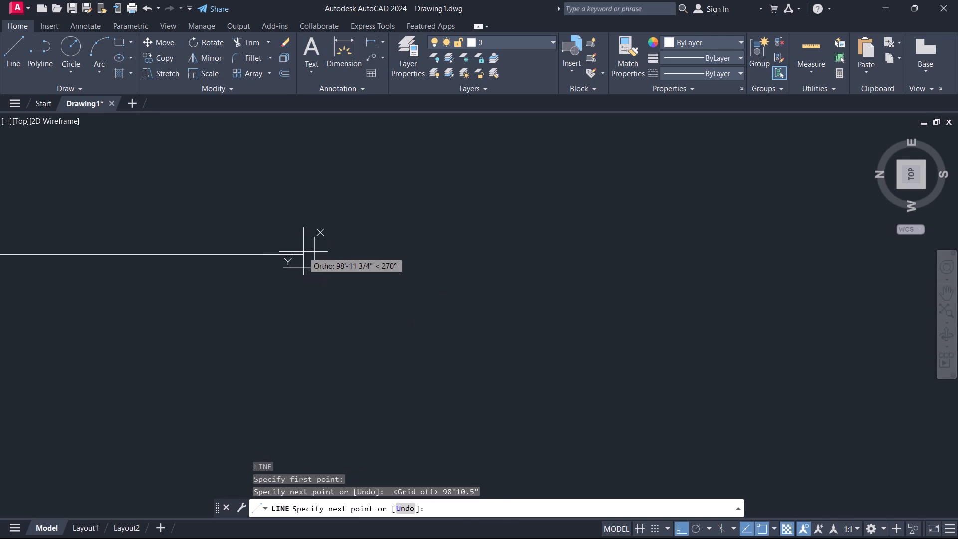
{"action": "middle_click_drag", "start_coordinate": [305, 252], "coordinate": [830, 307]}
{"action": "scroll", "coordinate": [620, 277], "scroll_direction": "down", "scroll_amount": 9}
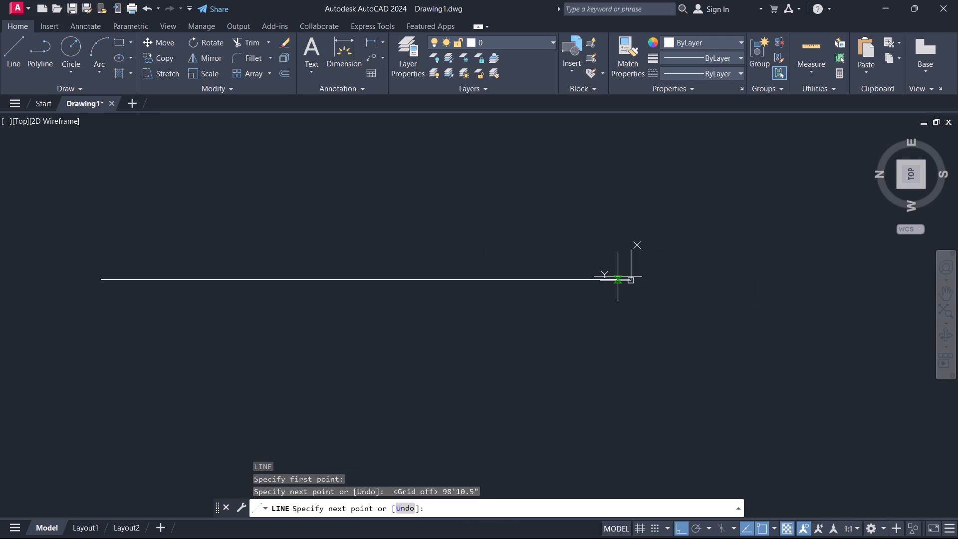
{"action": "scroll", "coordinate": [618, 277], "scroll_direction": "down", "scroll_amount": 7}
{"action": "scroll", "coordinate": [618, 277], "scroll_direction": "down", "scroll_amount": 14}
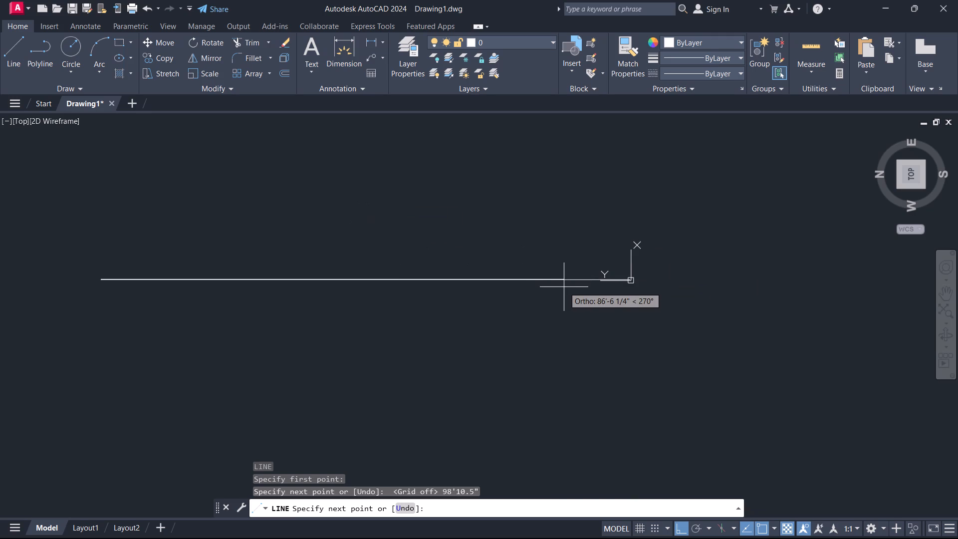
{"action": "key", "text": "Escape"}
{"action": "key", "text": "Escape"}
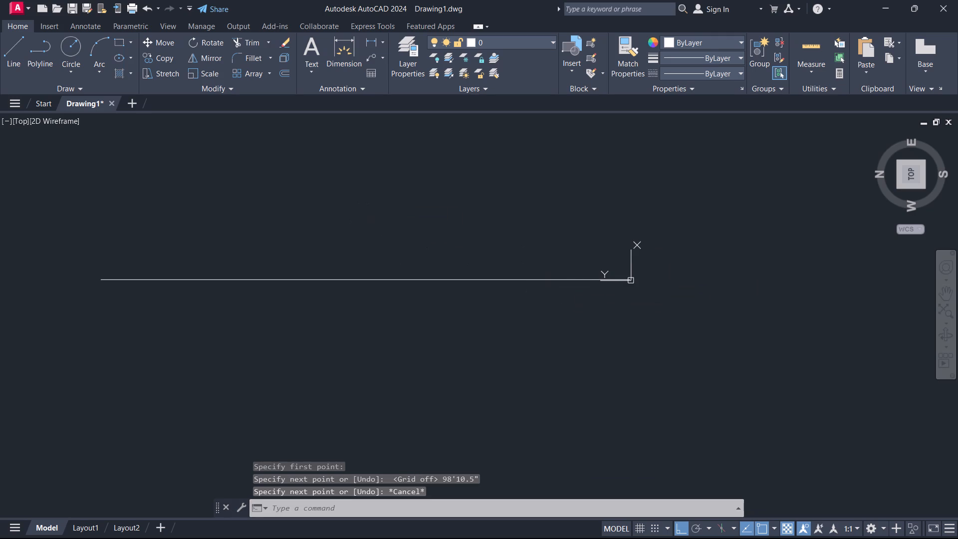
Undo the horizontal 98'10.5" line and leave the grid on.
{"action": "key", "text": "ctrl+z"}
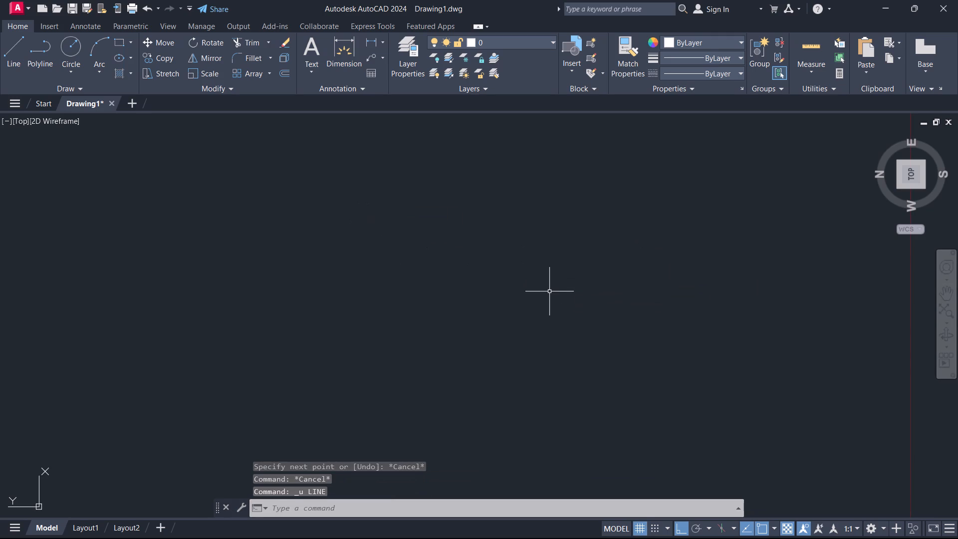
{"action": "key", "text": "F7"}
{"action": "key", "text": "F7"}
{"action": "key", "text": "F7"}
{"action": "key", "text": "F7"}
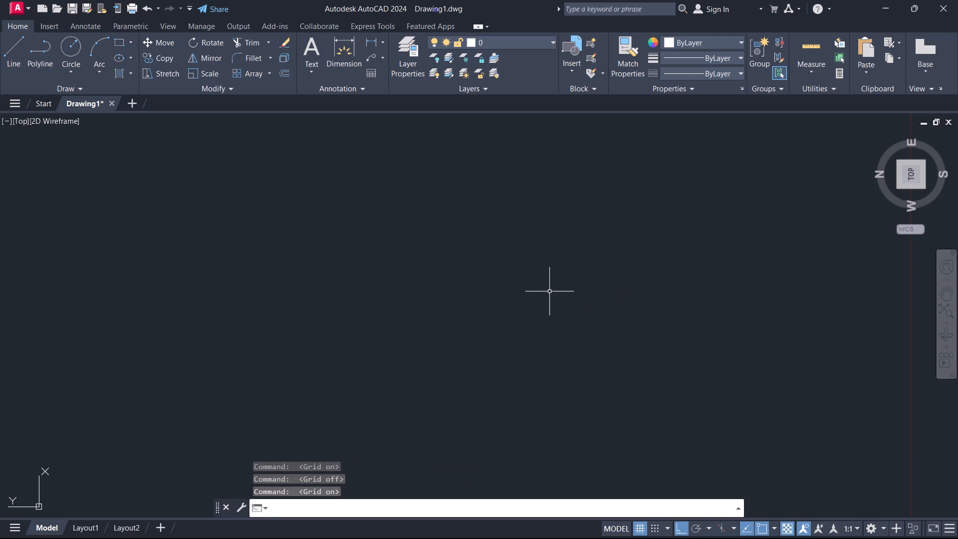
Check the length type, precision and insertion scale in the Drawing Units settings.
{"action": "type", "text": "un"}
{"action": "key", "text": "Return"}
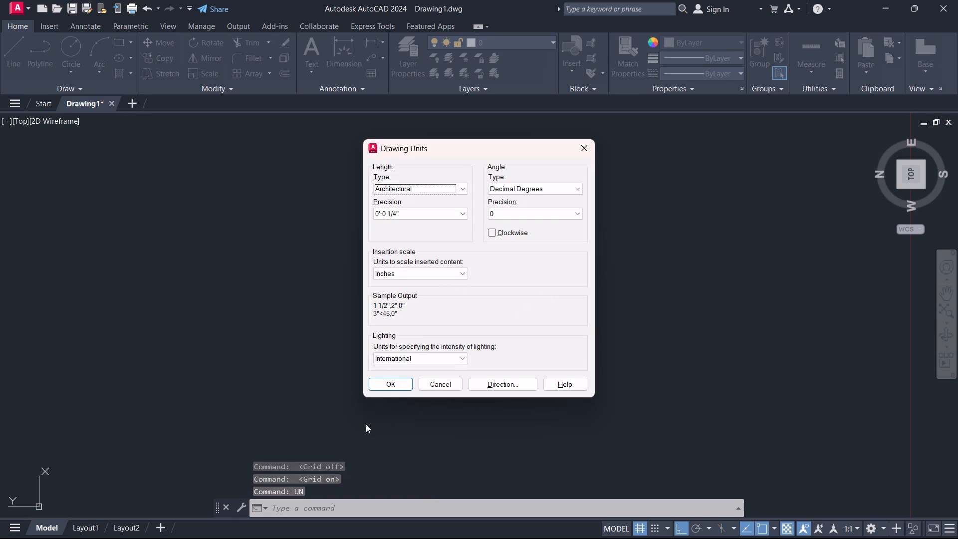
{"action": "left_click", "coordinate": [392, 387]}
Start a new plot outline with Line, drawing the first side horizontally 98'10.5" long toward the right.
{"action": "scroll", "coordinate": [392, 387], "scroll_direction": "down", "scroll_amount": 4}
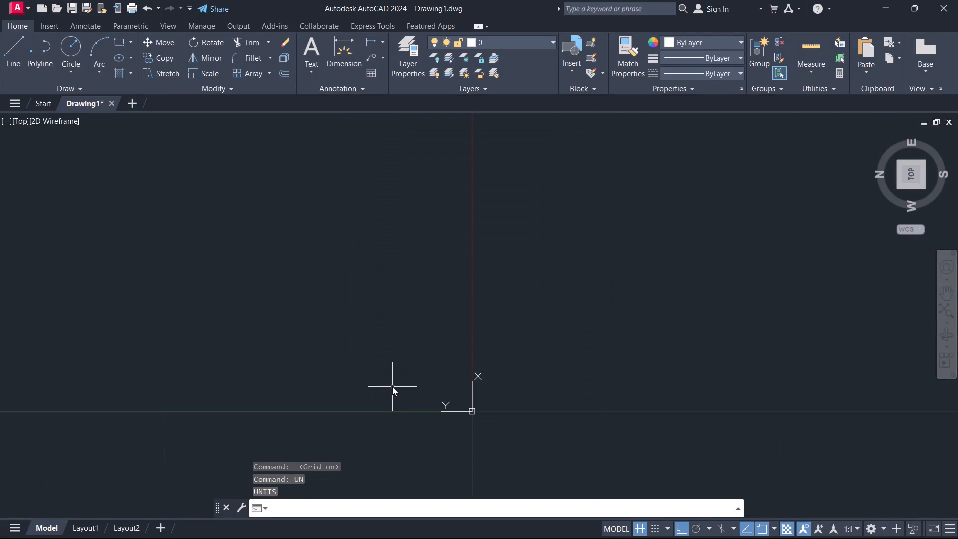
{"action": "scroll", "coordinate": [392, 387], "scroll_direction": "down", "scroll_amount": 9}
{"action": "scroll", "coordinate": [452, 344], "scroll_direction": "down", "scroll_amount": 6}
{"action": "scroll", "coordinate": [509, 306], "scroll_direction": "down", "scroll_amount": 2}
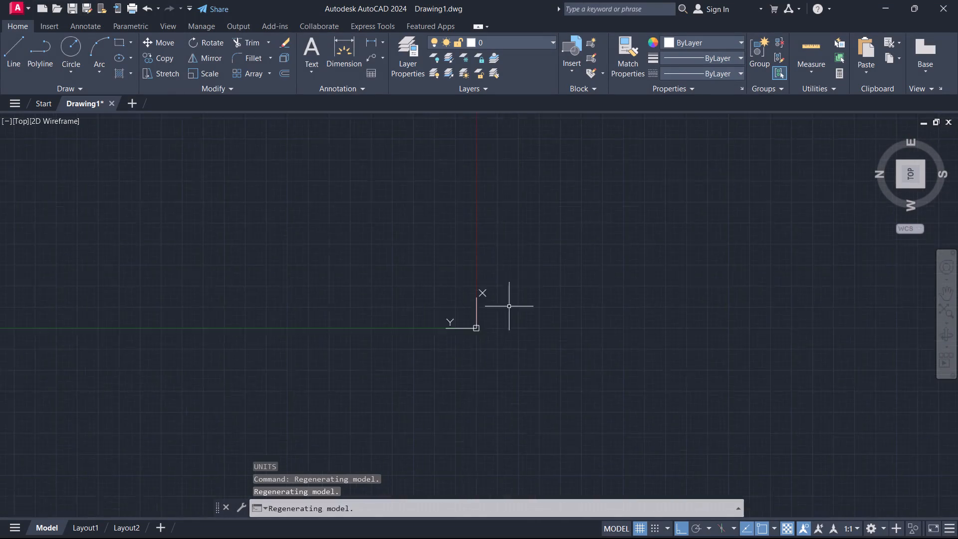
{"action": "scroll", "coordinate": [509, 306], "scroll_direction": "down", "scroll_amount": 1}
{"action": "middle_click_drag", "start_coordinate": [517, 303], "coordinate": [706, 484]}
{"action": "scroll", "coordinate": [395, 350], "scroll_direction": "down", "scroll_amount": 3}
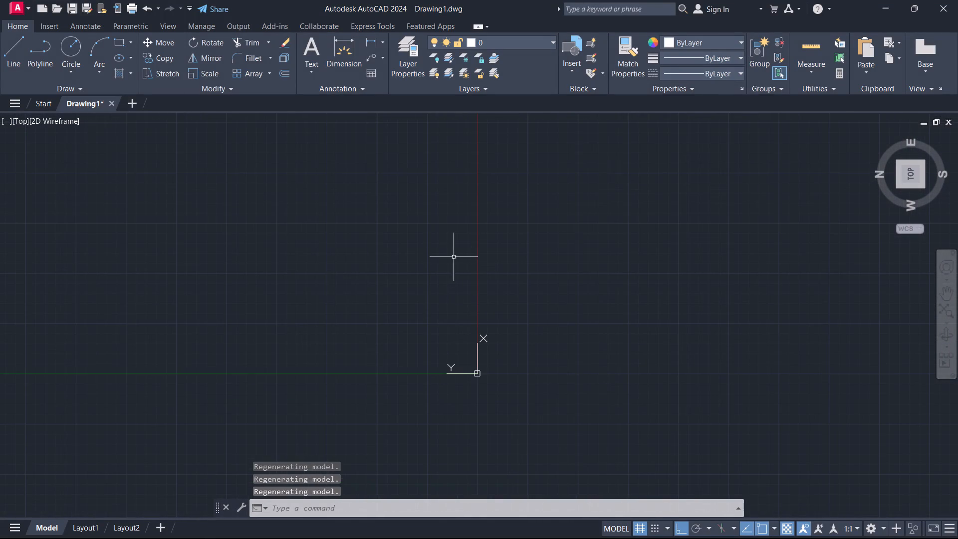
{"action": "middle_click_drag", "start_coordinate": [426, 258], "coordinate": [824, 348]}
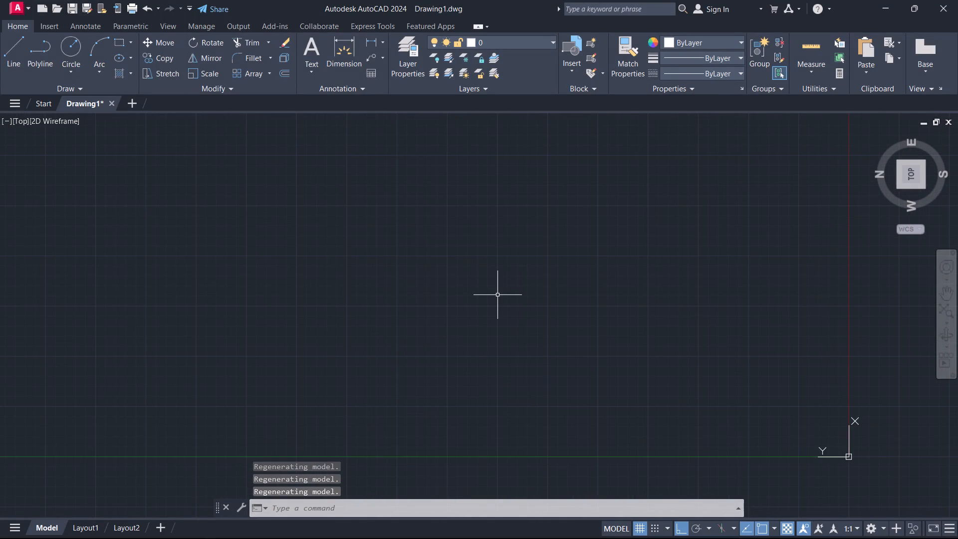
{"action": "key", "text": "l"}
{"action": "key", "text": "Return"}
{"action": "left_click", "coordinate": [444, 207]}
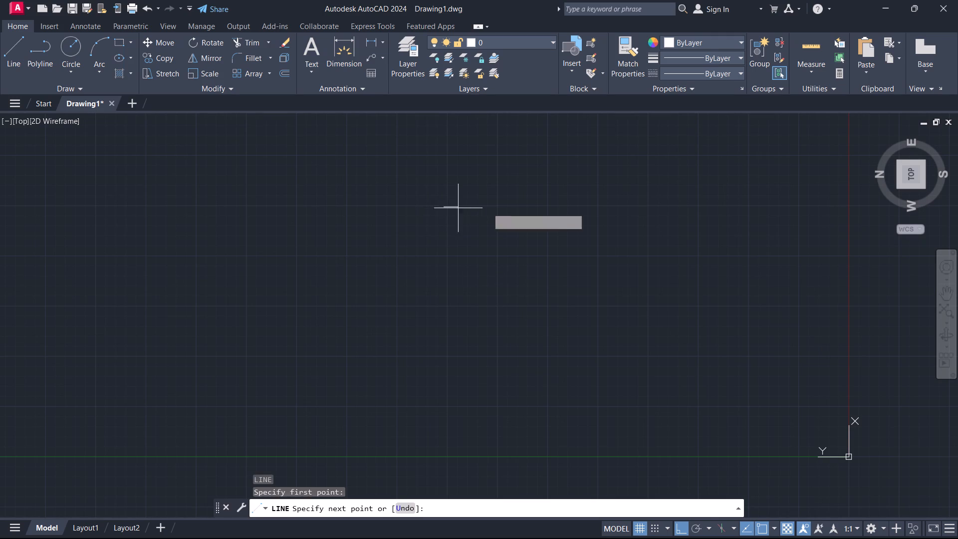
{"action": "type", "text": "98"}
{"action": "type", "text": "'10.5\""}
{"action": "key", "text": "Return"}
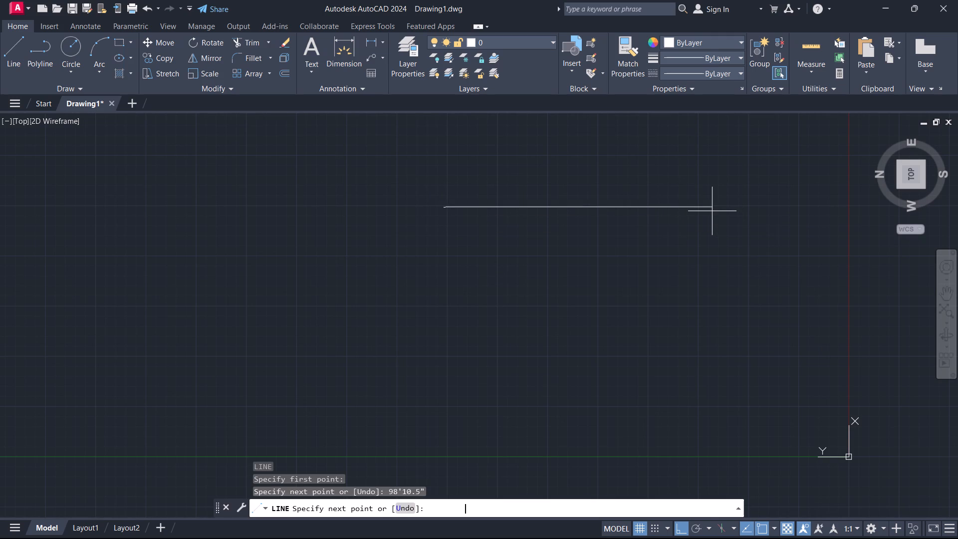
Complete the plot outline with an 88'5" side upward, a top side aligned with the start point, and a closing side back to it.
{"action": "scroll", "coordinate": [439, 205], "scroll_direction": "up", "scroll_amount": 4}
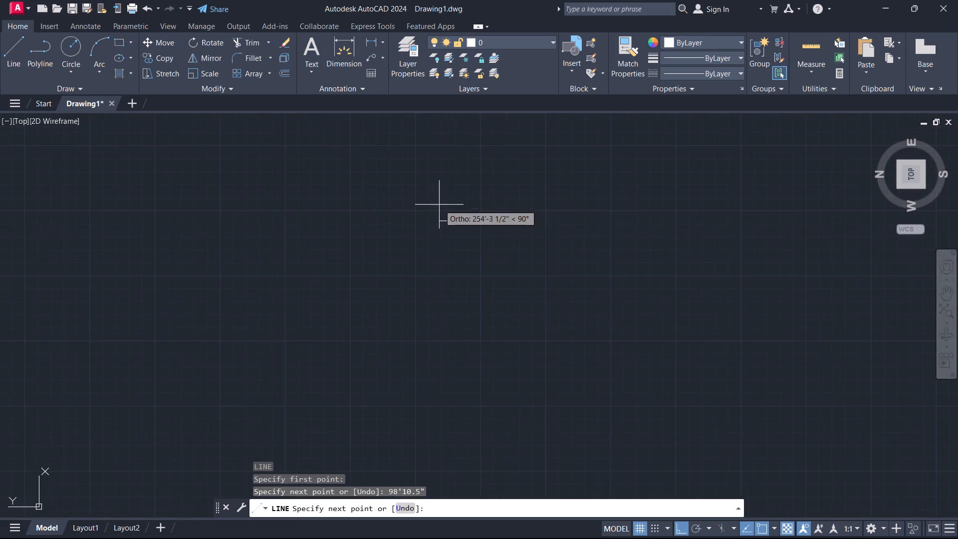
{"action": "scroll", "coordinate": [440, 205], "scroll_direction": "up", "scroll_amount": 7}
{"action": "scroll", "coordinate": [634, 254], "scroll_direction": "down", "scroll_amount": 4}
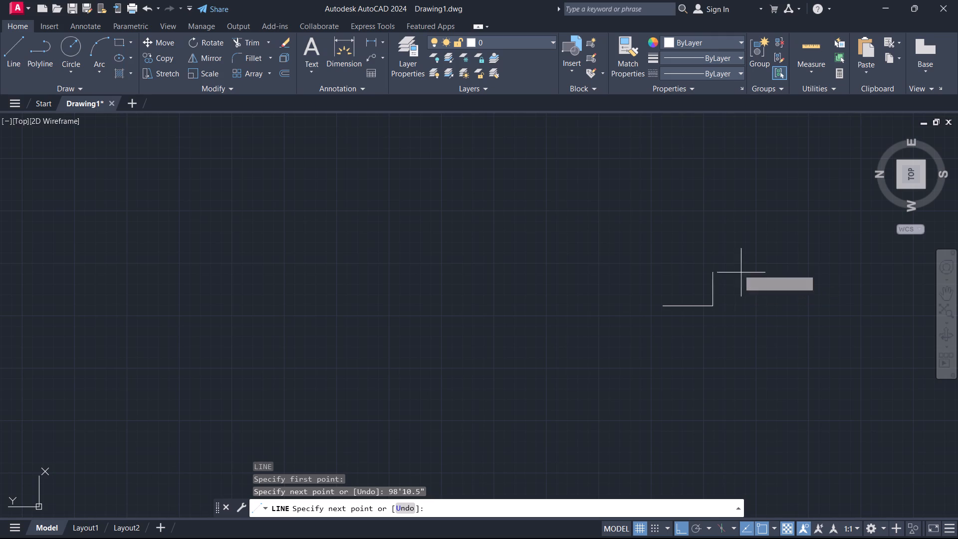
{"action": "middle_click_drag", "start_coordinate": [724, 262], "coordinate": [629, 325]}
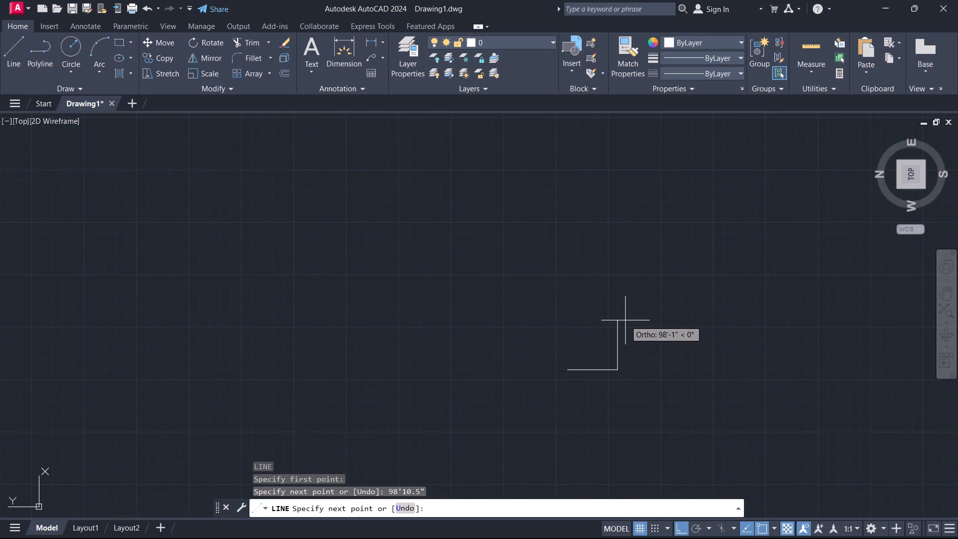
{"action": "scroll", "coordinate": [625, 320], "scroll_direction": "up", "scroll_amount": 3}
{"action": "scroll", "coordinate": [625, 320], "scroll_direction": "down", "scroll_amount": 3}
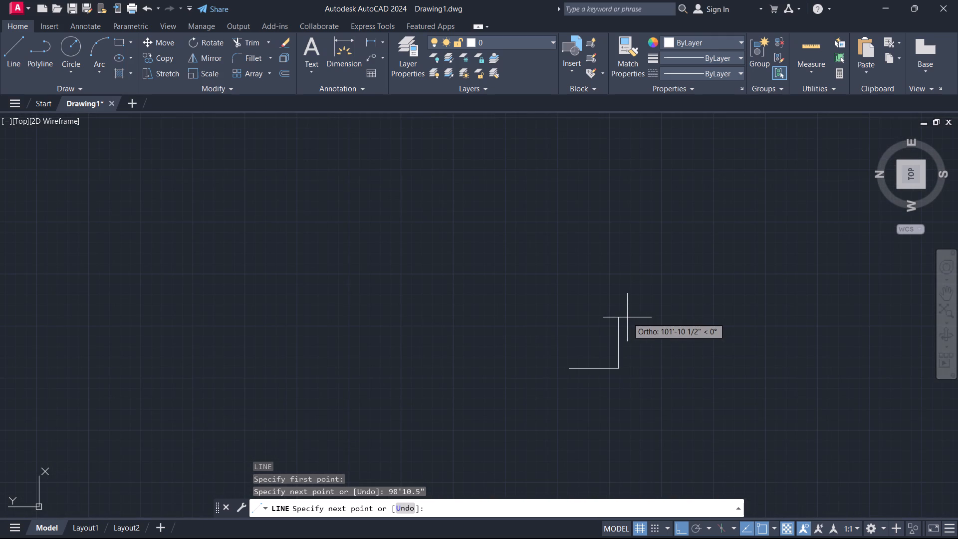
{"action": "type", "text": "88'"}
{"action": "type", "text": "5\""}
{"action": "key", "text": "Return"}
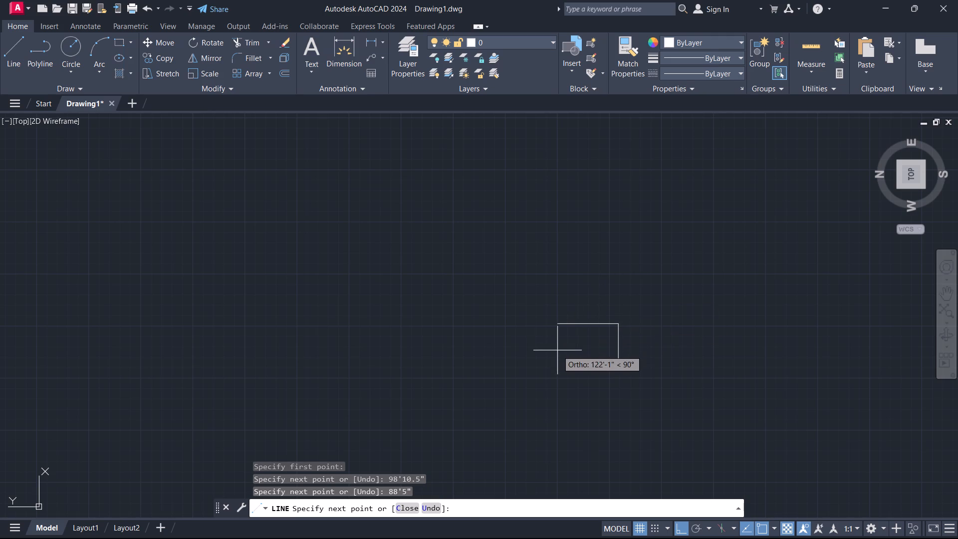
{"action": "left_click", "coordinate": [569, 324]}
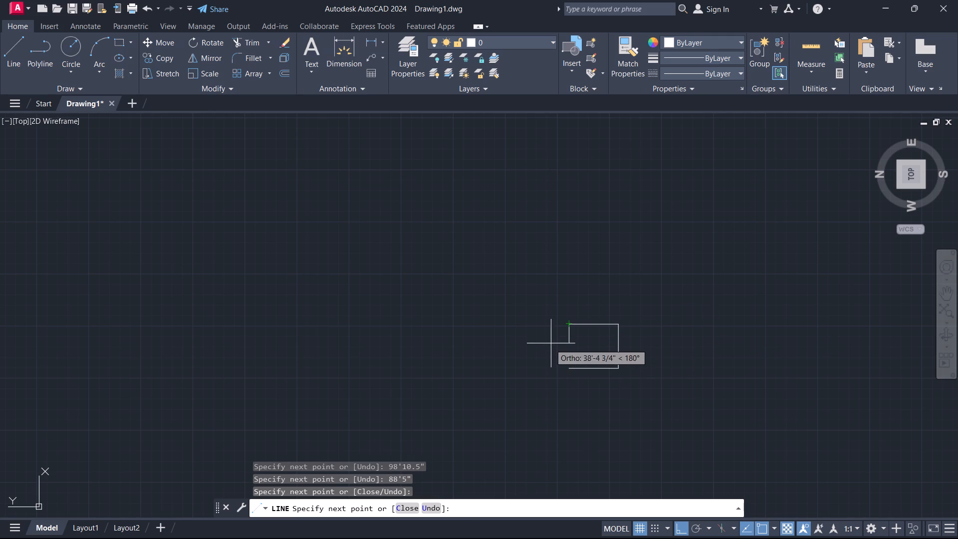
{"action": "left_click", "coordinate": [570, 367]}
{"action": "key", "text": "Escape"}
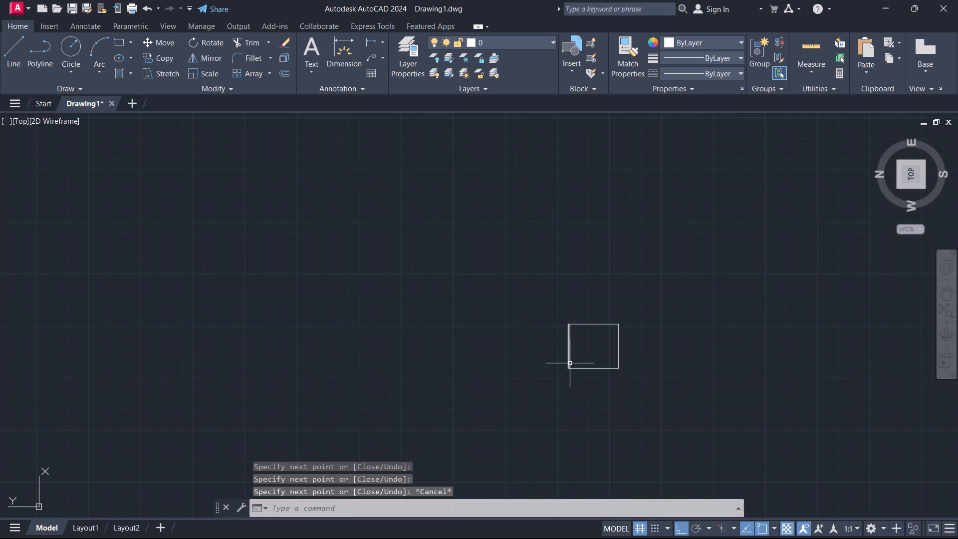
Draw a horizontal road line with Line just below the plot outline, extending past both of its vertical sides.
{"action": "scroll", "coordinate": [614, 364], "scroll_direction": "up", "scroll_amount": 2}
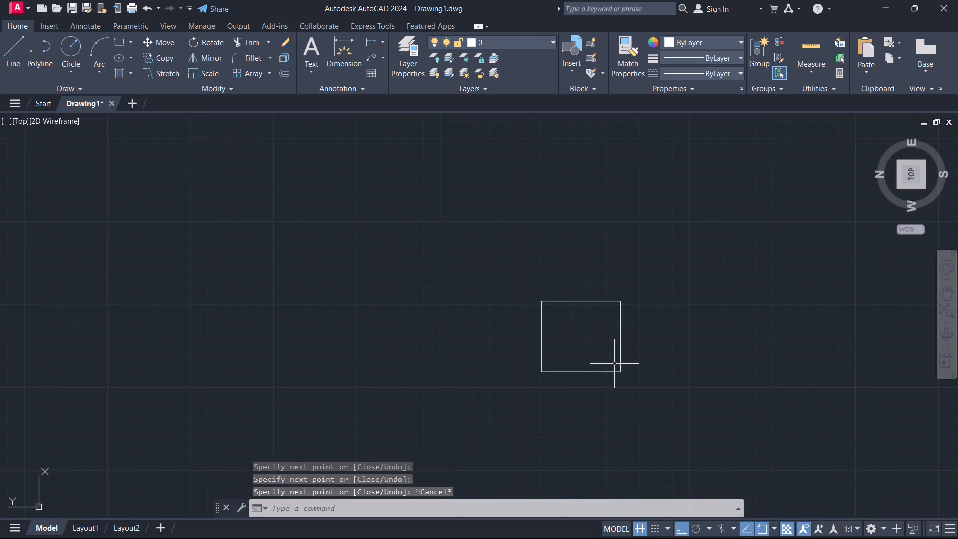
{"action": "scroll", "coordinate": [614, 364], "scroll_direction": "up", "scroll_amount": 3}
{"action": "scroll", "coordinate": [576, 347], "scroll_direction": "down", "scroll_amount": 2}
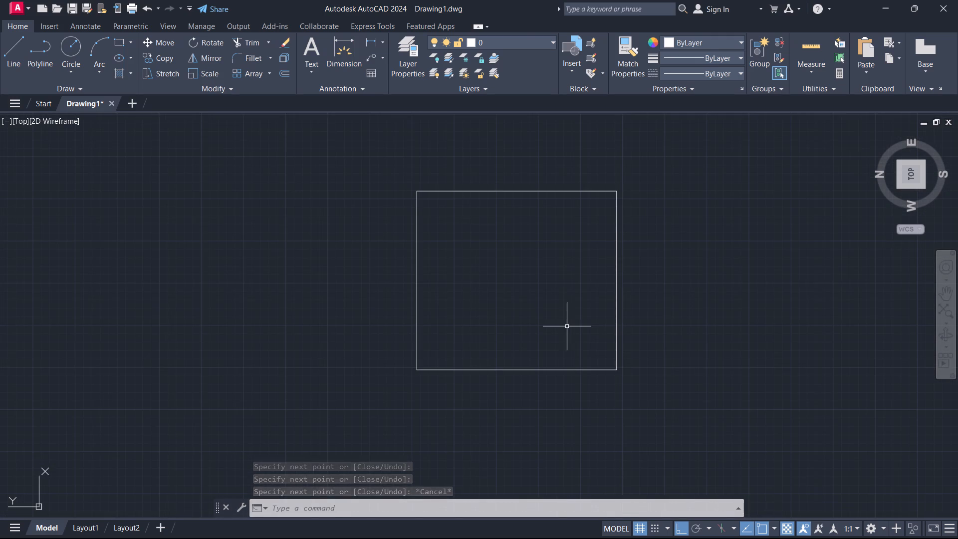
{"action": "middle_click_drag", "start_coordinate": [567, 326], "coordinate": [559, 317]}
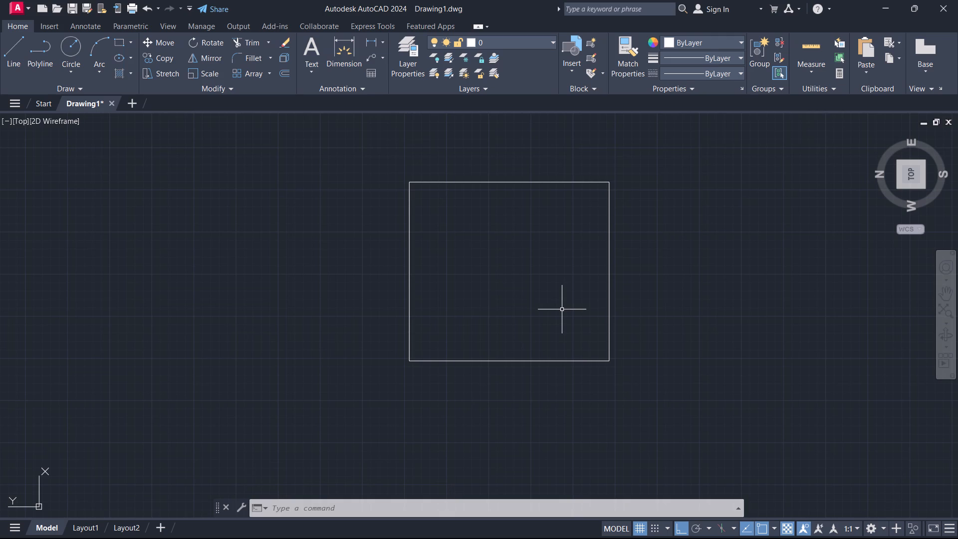
{"action": "key", "text": "l"}
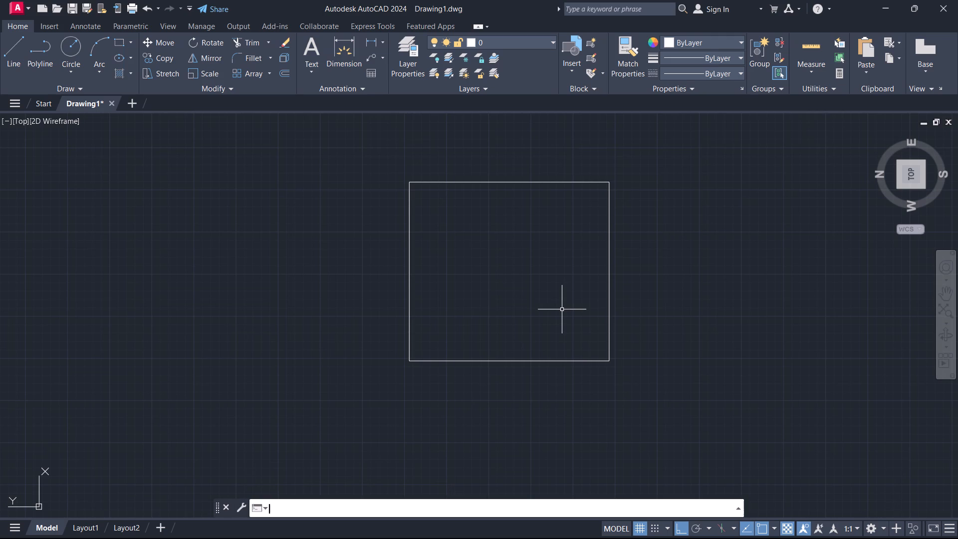
{"action": "key", "text": "Return"}
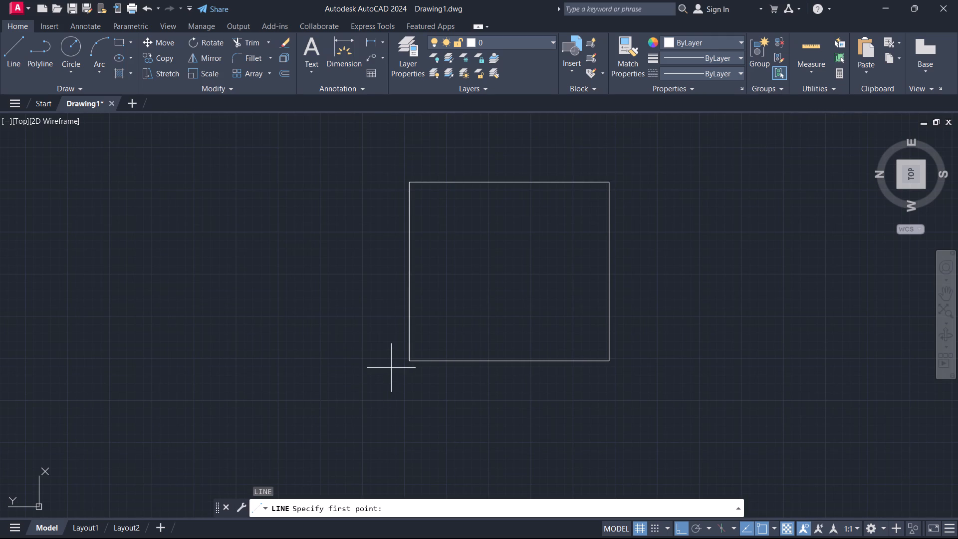
{"action": "left_click", "coordinate": [377, 365]}
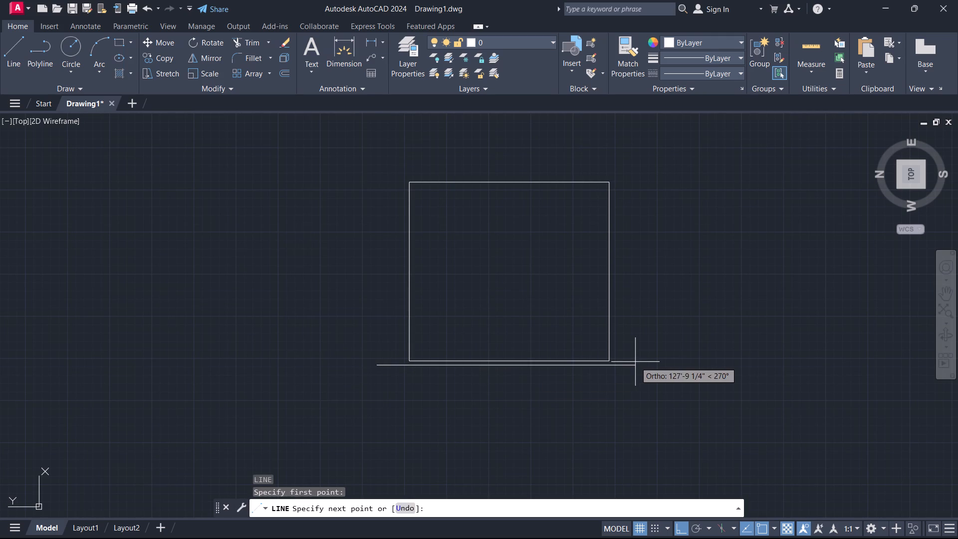
{"action": "left_click", "coordinate": [649, 365]}
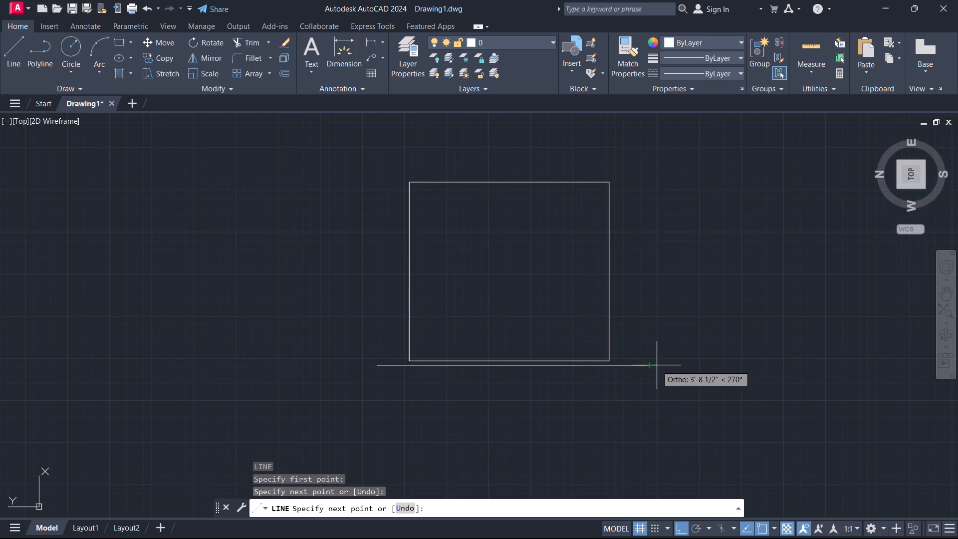
{"action": "key", "text": "Escape"}
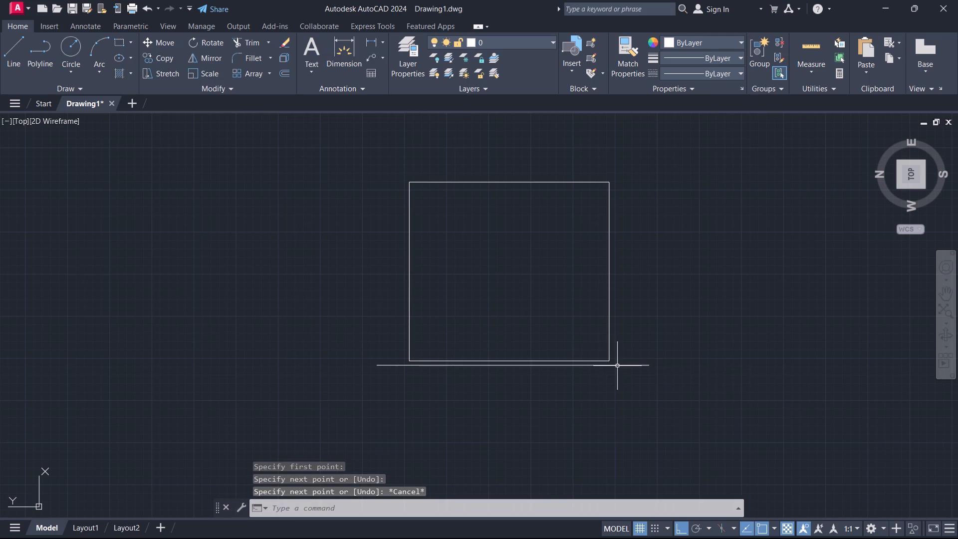
Offset the road line 40' downward, away from the plot, to form the road's far edge.
{"action": "left_click", "coordinate": [626, 364]}
{"action": "key", "text": "o"}
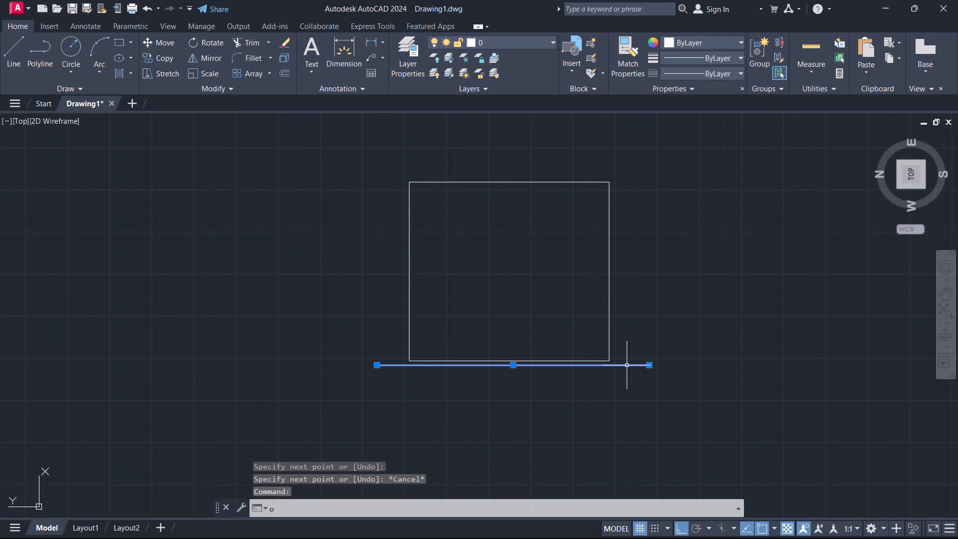
{"action": "key", "text": "Return"}
{"action": "left_click", "coordinate": [627, 365]}
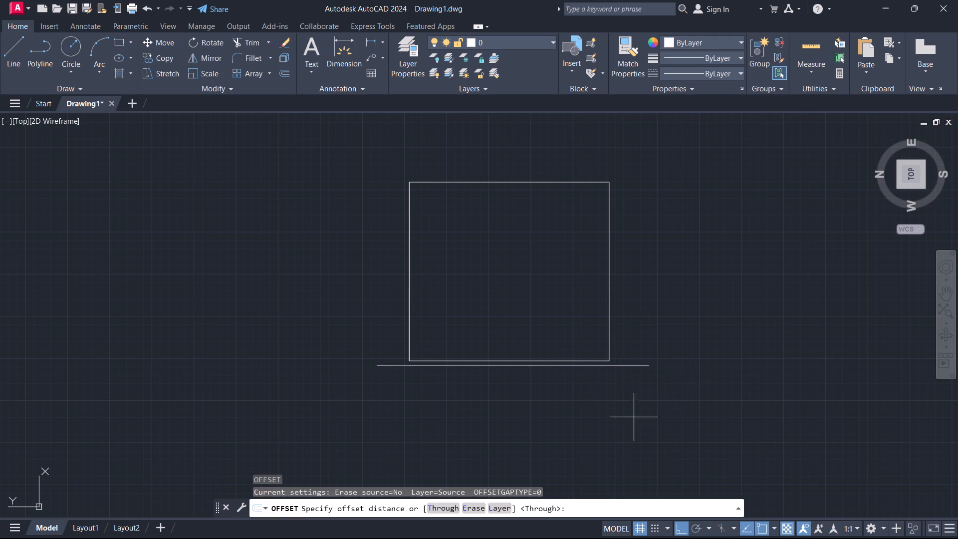
{"action": "left_click", "coordinate": [626, 364]}
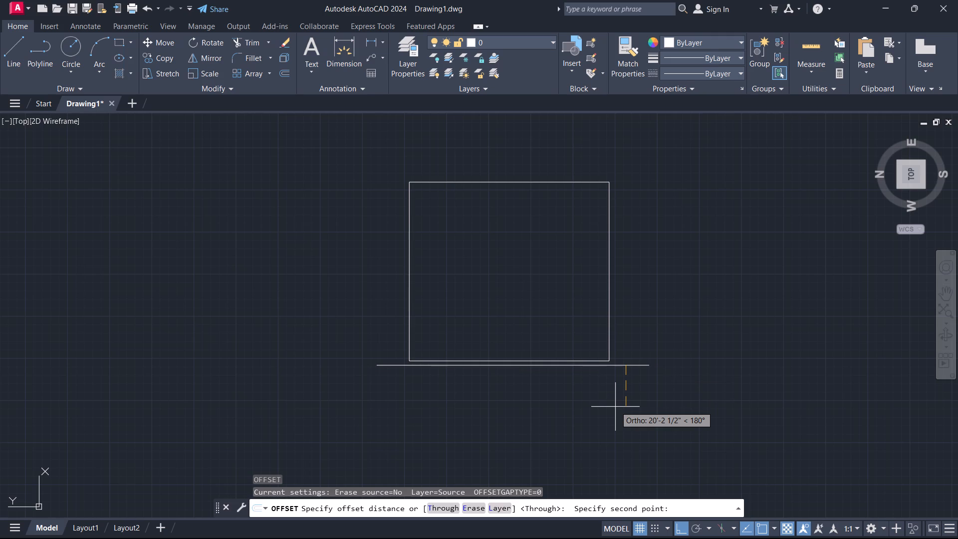
{"action": "type", "text": "40'"}
{"action": "key", "text": "Return"}
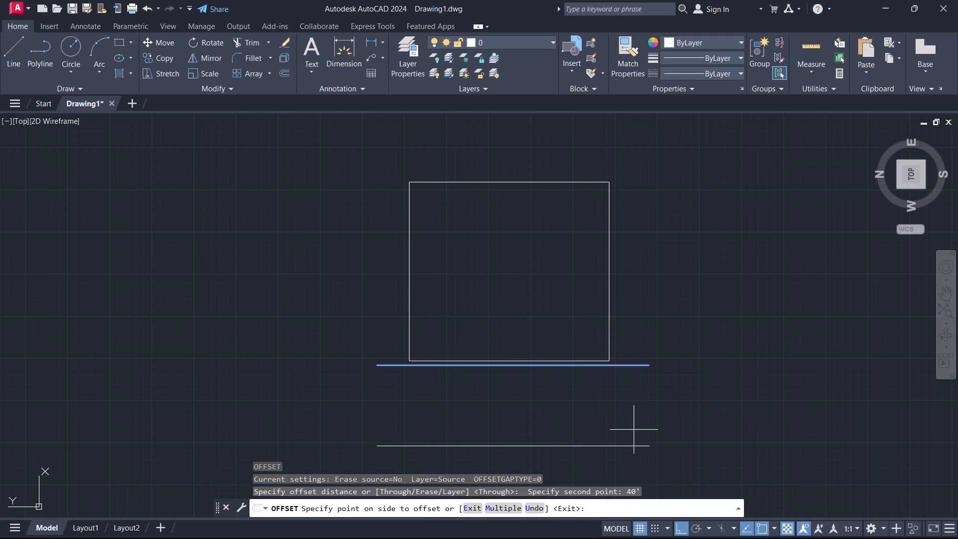
{"action": "left_click", "coordinate": [647, 438]}
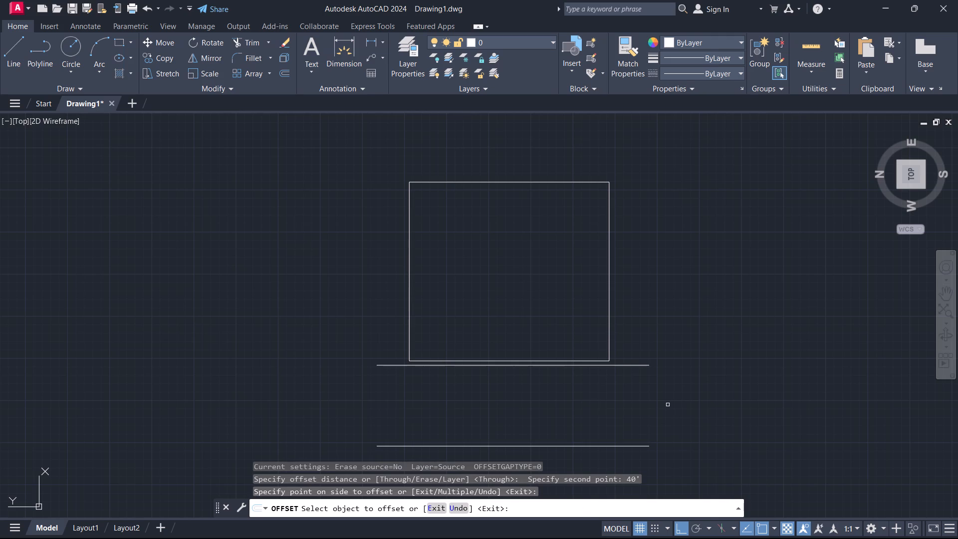
{"action": "key", "text": "Escape"}
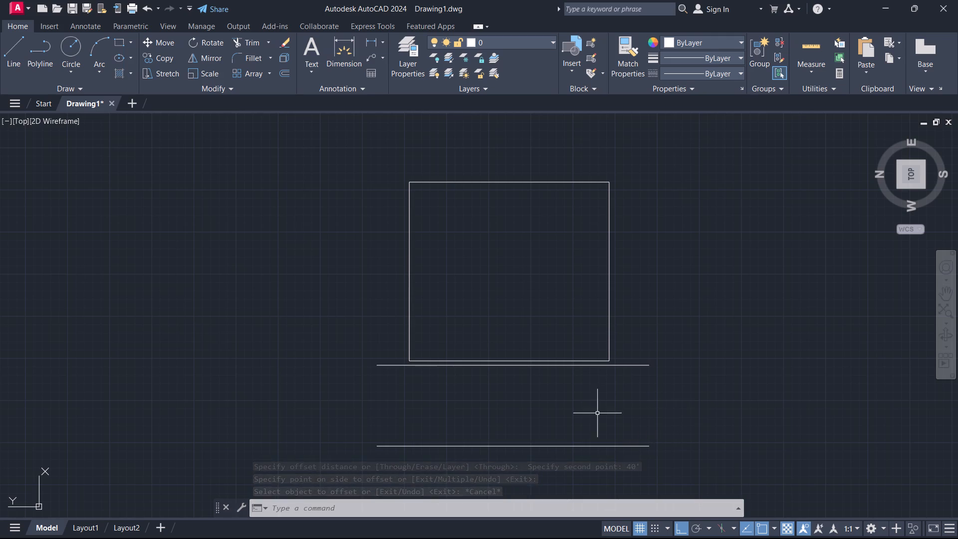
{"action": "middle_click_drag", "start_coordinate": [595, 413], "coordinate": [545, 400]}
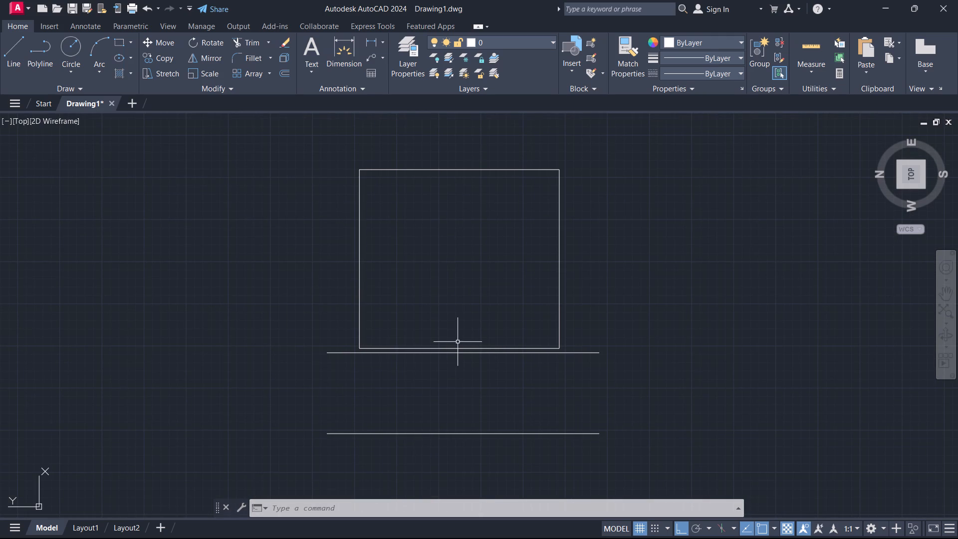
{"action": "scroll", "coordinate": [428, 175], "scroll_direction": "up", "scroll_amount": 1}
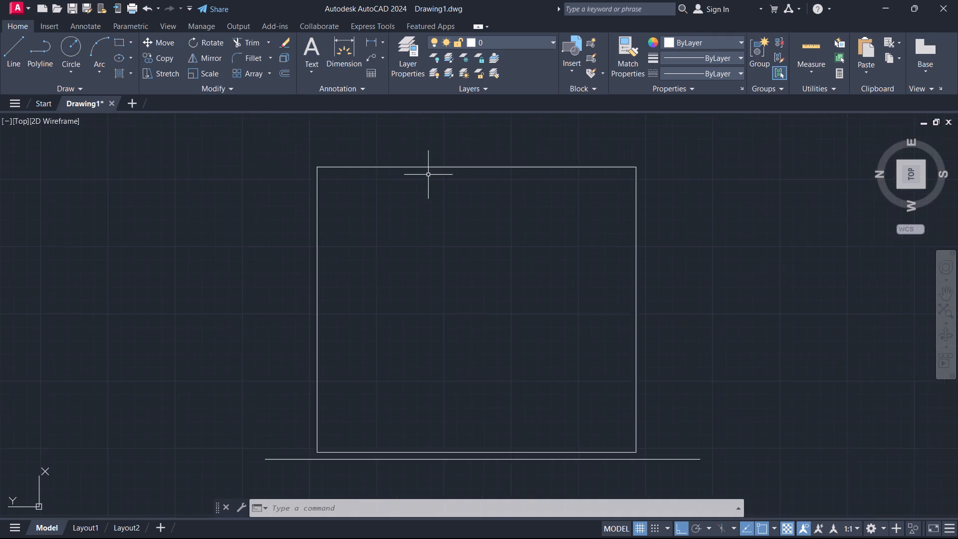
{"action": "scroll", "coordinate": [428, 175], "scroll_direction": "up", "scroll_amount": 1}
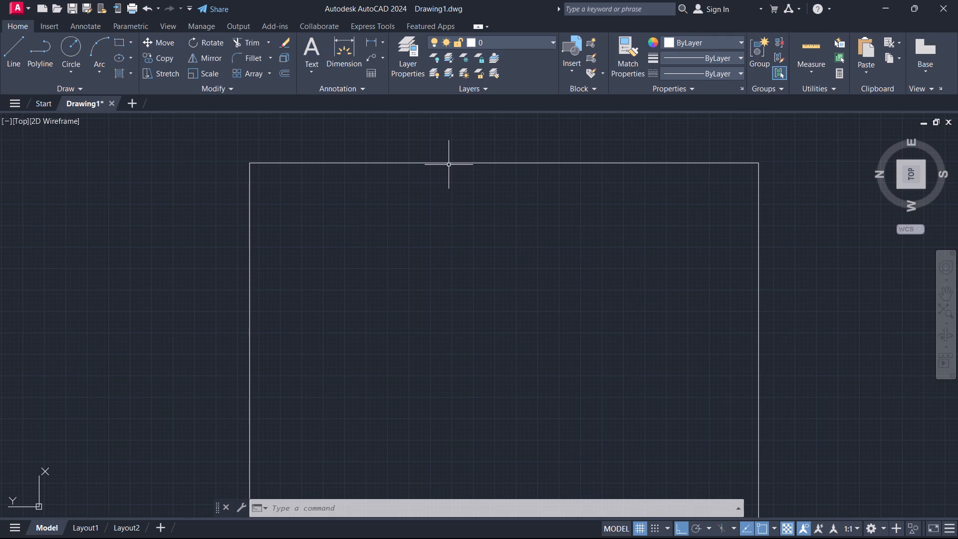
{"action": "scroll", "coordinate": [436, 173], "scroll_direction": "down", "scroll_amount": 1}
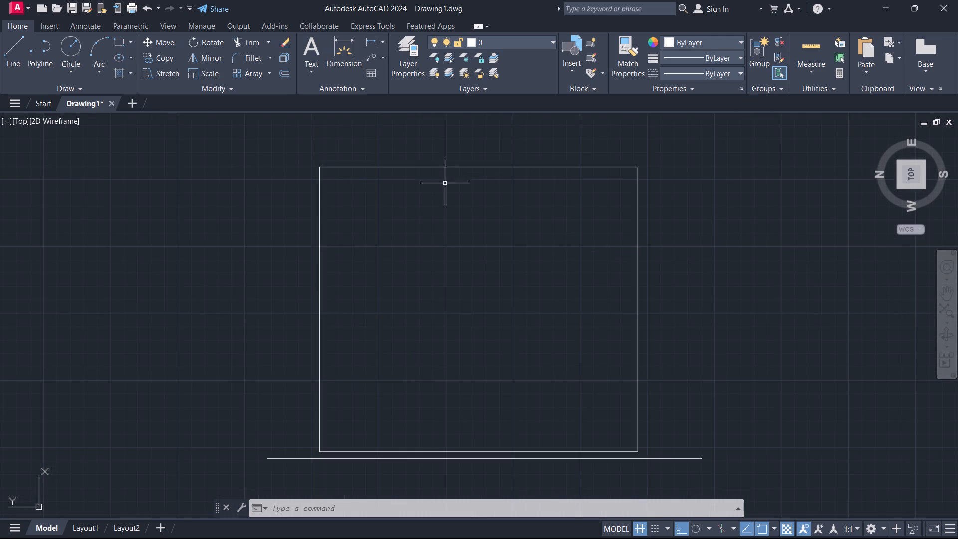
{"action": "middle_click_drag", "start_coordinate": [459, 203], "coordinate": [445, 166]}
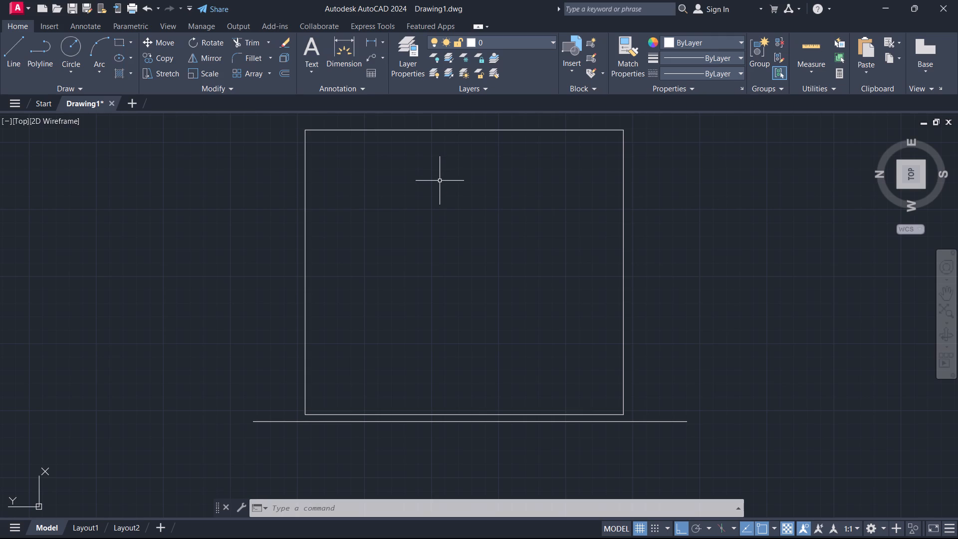
Draw a vertical break line with a central zigzag across the road's right end using Line, extending slightly past both edges, with Ortho off for the zigzag.
{"action": "key", "text": "l"}
{"action": "key", "text": "Return"}
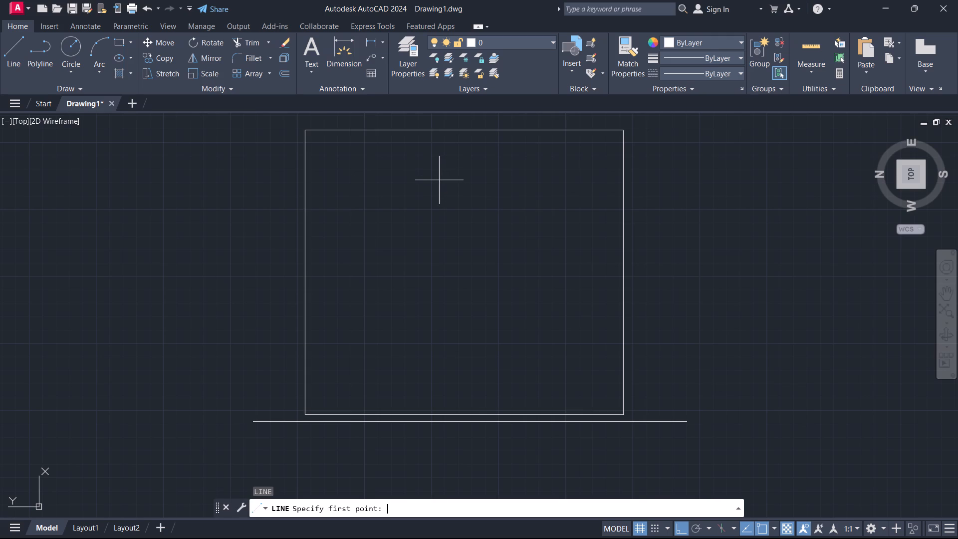
{"action": "scroll", "coordinate": [556, 256], "scroll_direction": "down", "scroll_amount": 2}
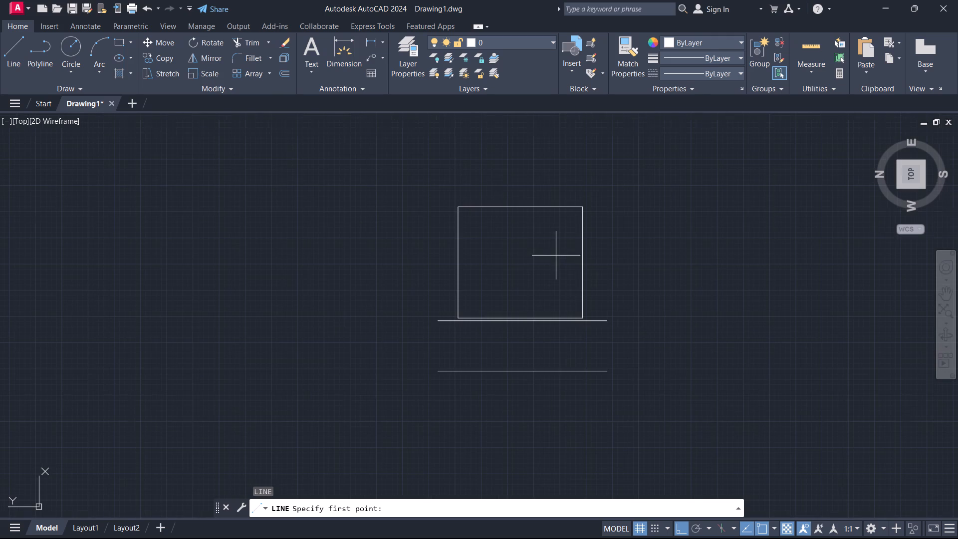
{"action": "scroll", "coordinate": [624, 323], "scroll_direction": "up", "scroll_amount": 3}
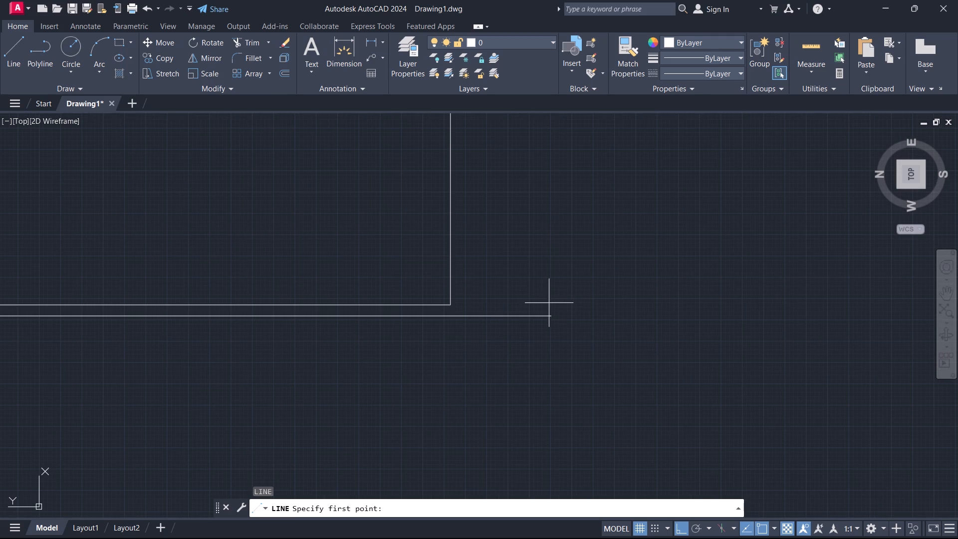
{"action": "left_click", "coordinate": [550, 301]}
{"action": "scroll", "coordinate": [534, 374], "scroll_direction": "down", "scroll_amount": 1}
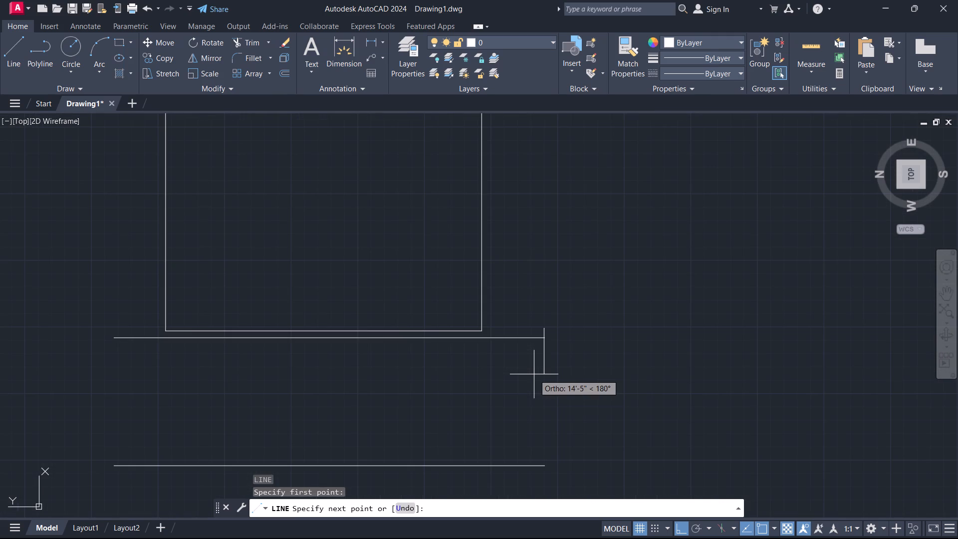
{"action": "left_click", "coordinate": [537, 381]}
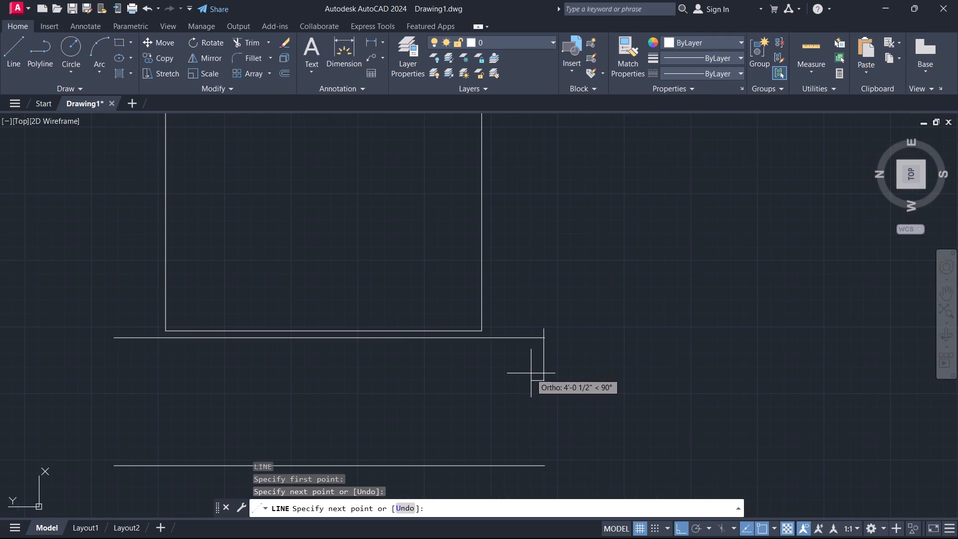
{"action": "key", "text": "F8"}
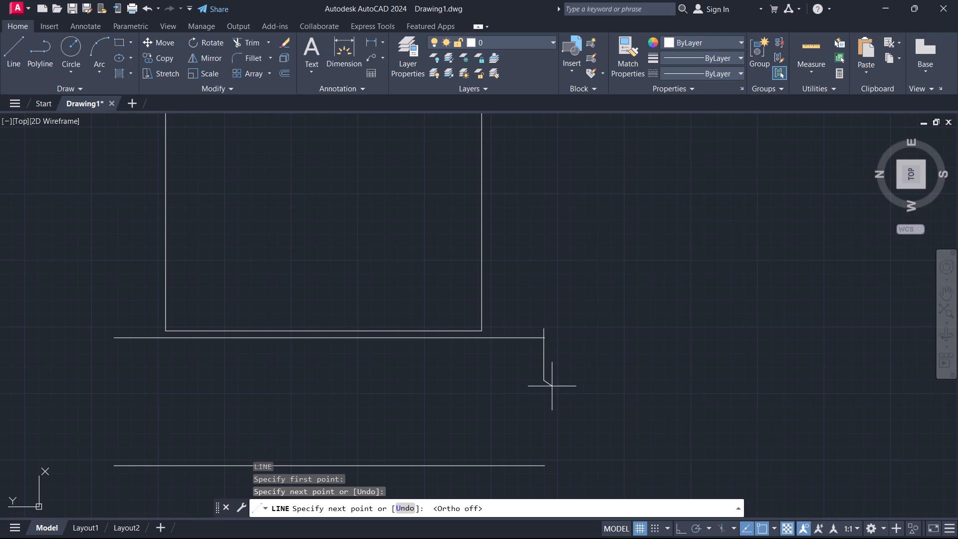
{"action": "left_click", "coordinate": [555, 387]}
{"action": "left_click", "coordinate": [525, 385]}
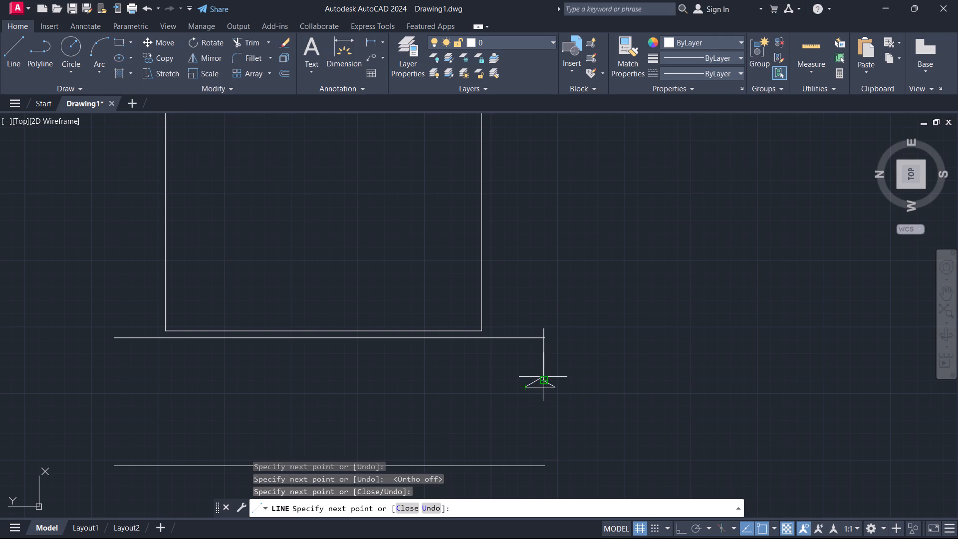
{"action": "left_click", "coordinate": [544, 403]}
{"action": "left_click", "coordinate": [542, 473]}
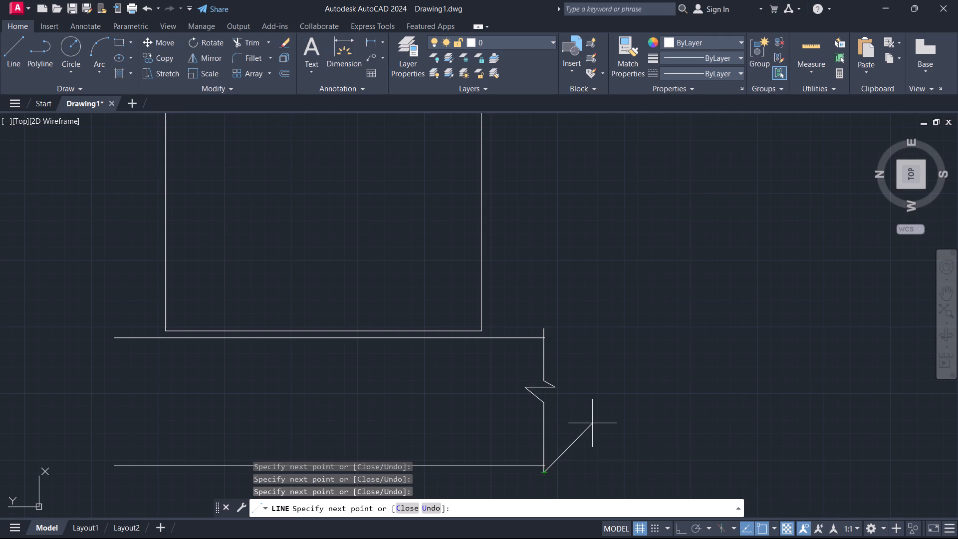
{"action": "key", "text": "Escape"}
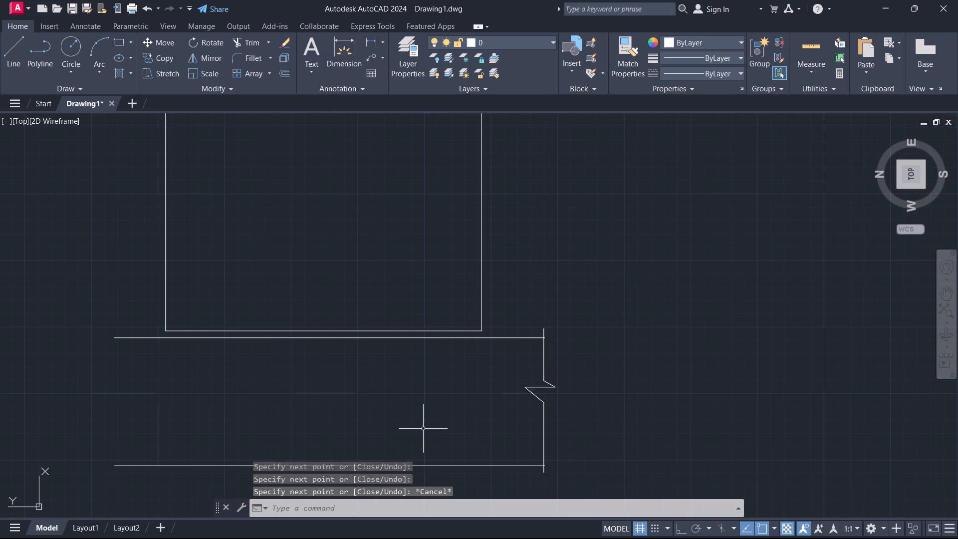
Copy the five-segment break line from the right end of the road's lower edge to that edge's left end.
{"action": "middle_click_drag", "start_coordinate": [424, 427], "coordinate": [507, 362]}
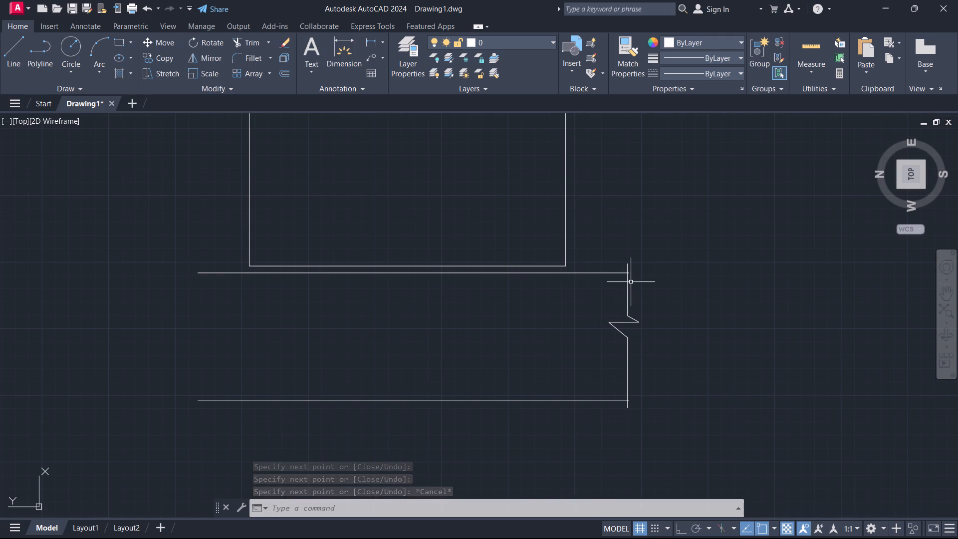
{"action": "left_click", "coordinate": [664, 248]}
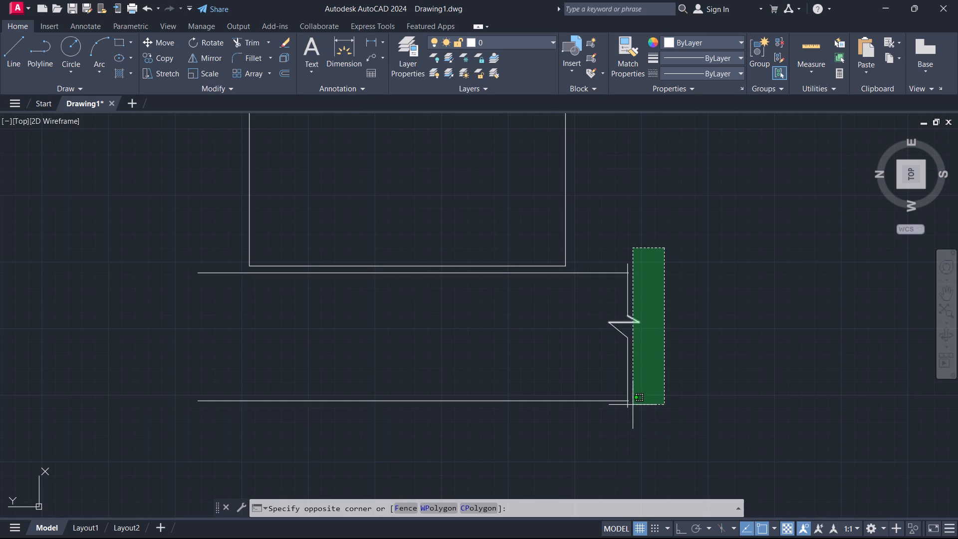
{"action": "key", "text": "Escape"}
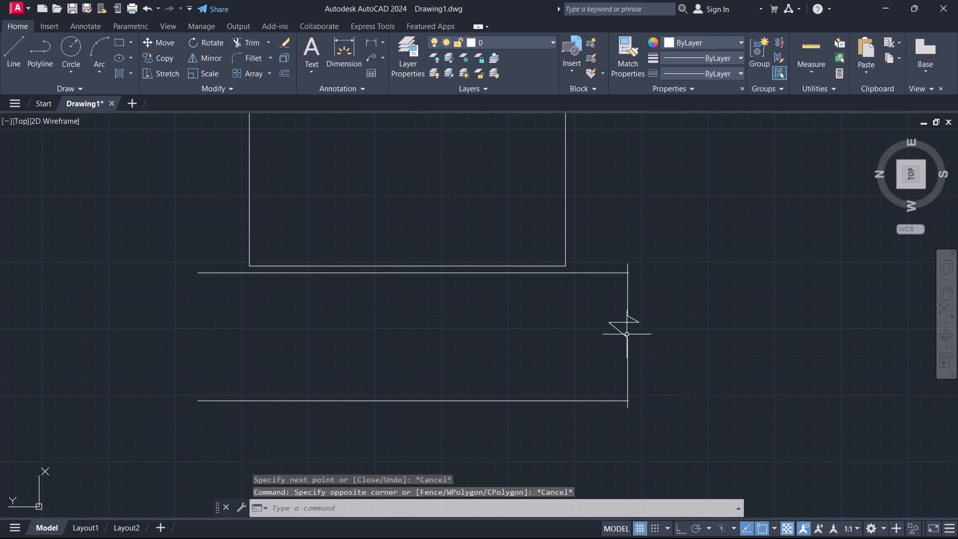
{"action": "left_click", "coordinate": [646, 290]}
{"action": "left_click", "coordinate": [594, 310]}
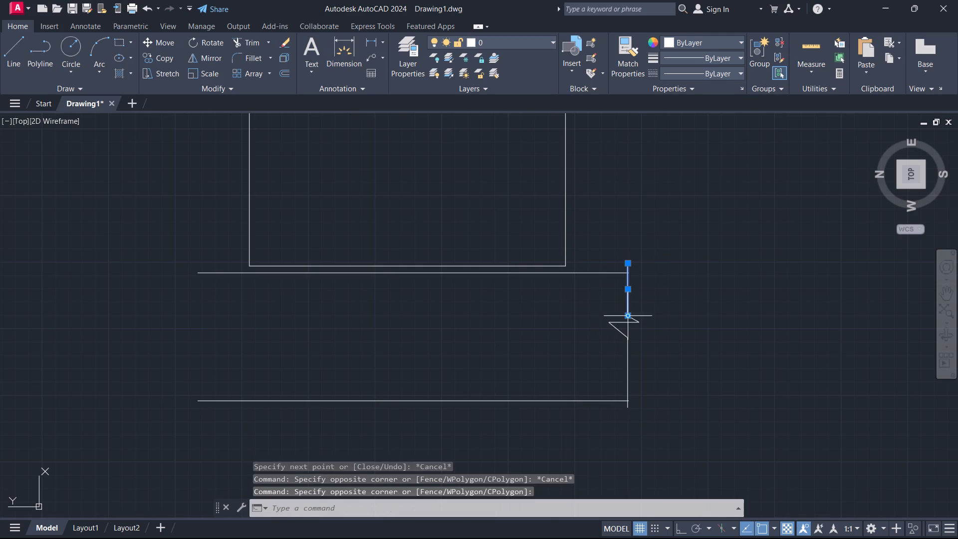
{"action": "left_click", "coordinate": [650, 309]}
{"action": "left_click", "coordinate": [596, 350]}
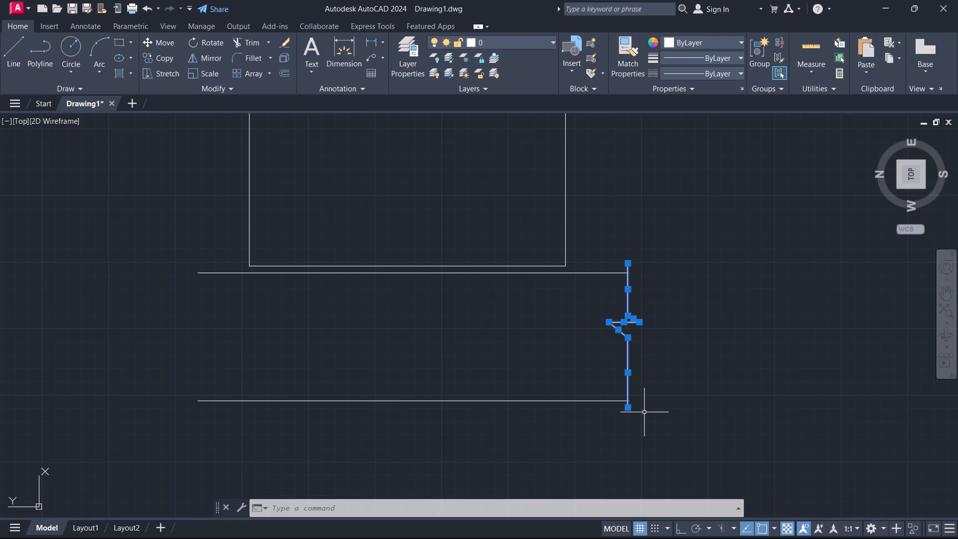
{"action": "type", "text": "co"}
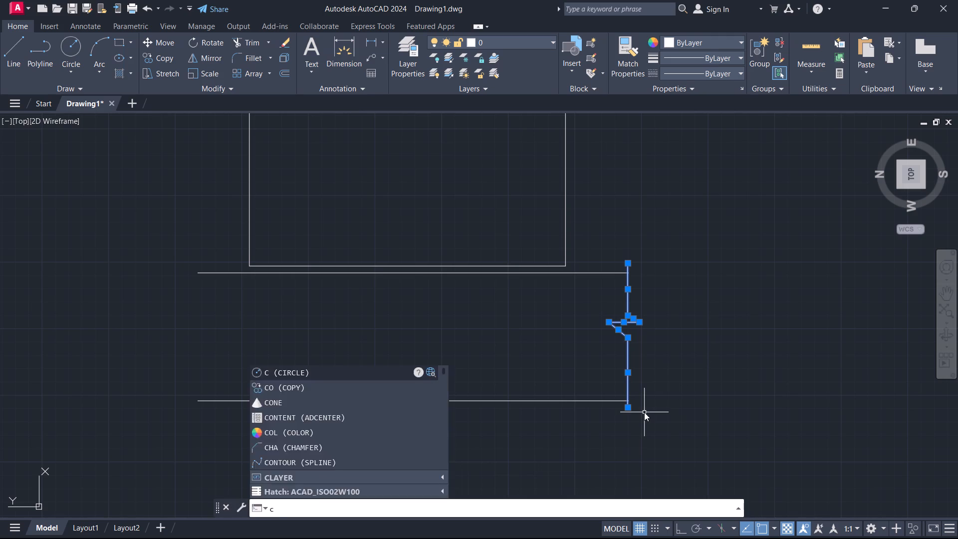
{"action": "key", "text": "Return"}
{"action": "left_click", "coordinate": [629, 399]}
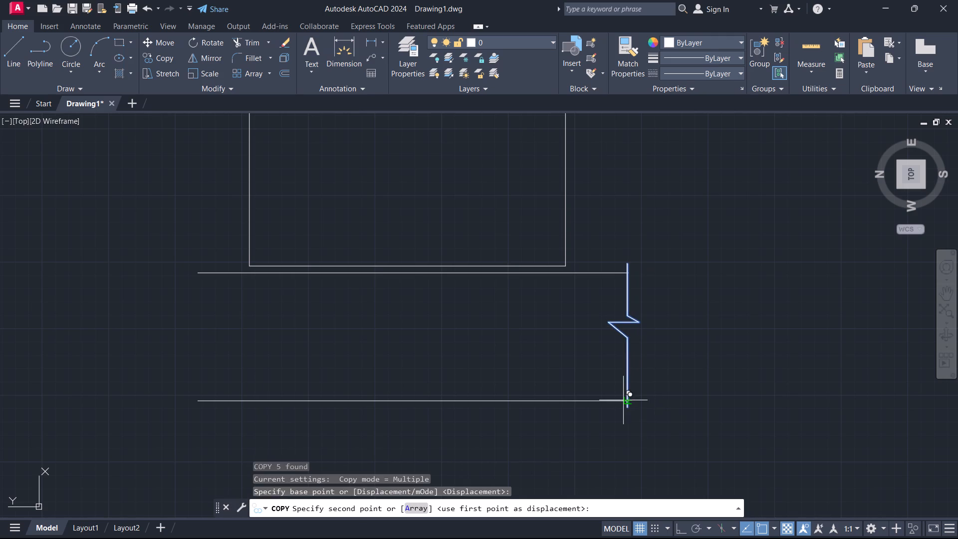
{"action": "left_click", "coordinate": [199, 400]}
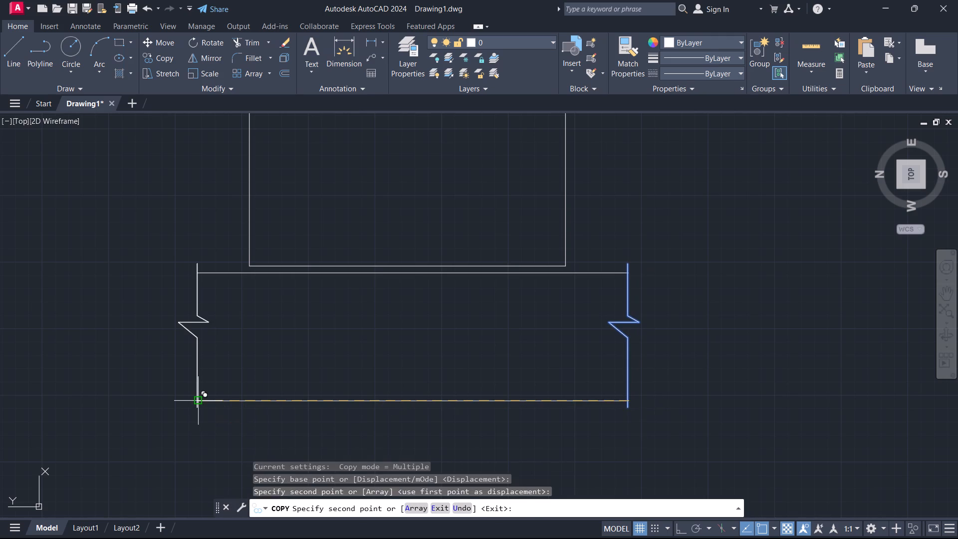
{"action": "key", "text": "Escape"}
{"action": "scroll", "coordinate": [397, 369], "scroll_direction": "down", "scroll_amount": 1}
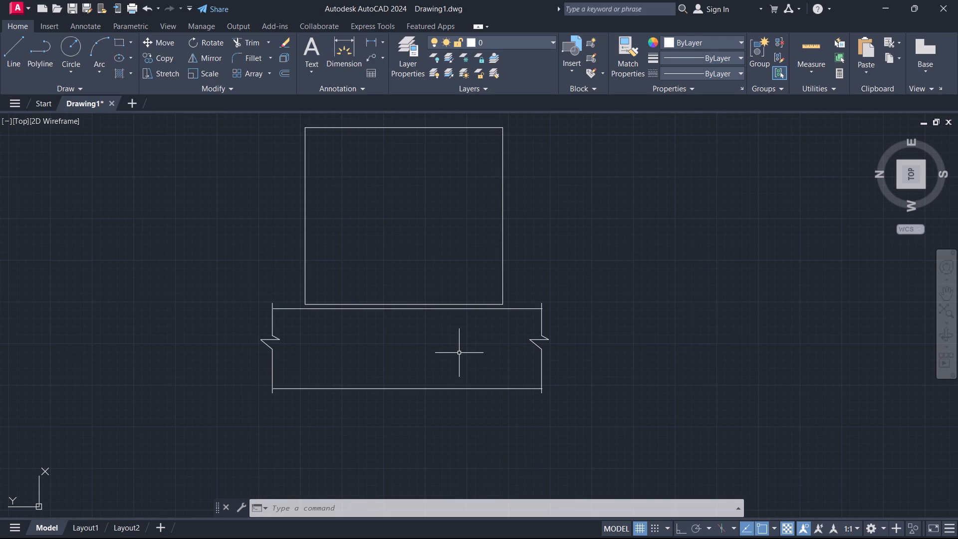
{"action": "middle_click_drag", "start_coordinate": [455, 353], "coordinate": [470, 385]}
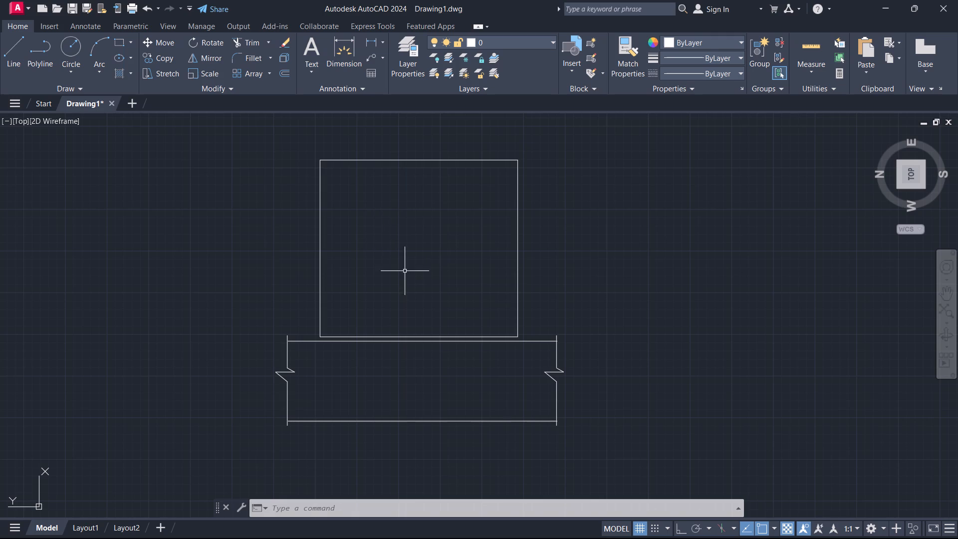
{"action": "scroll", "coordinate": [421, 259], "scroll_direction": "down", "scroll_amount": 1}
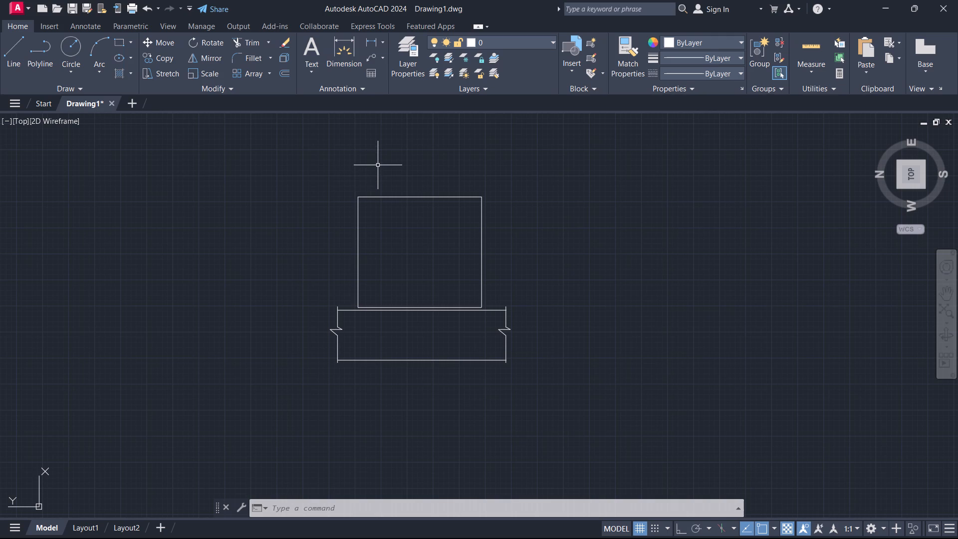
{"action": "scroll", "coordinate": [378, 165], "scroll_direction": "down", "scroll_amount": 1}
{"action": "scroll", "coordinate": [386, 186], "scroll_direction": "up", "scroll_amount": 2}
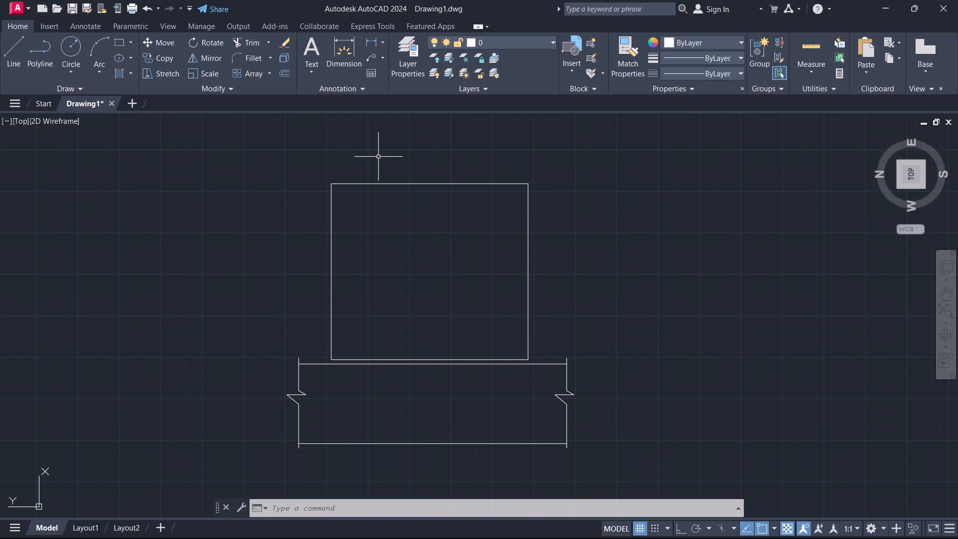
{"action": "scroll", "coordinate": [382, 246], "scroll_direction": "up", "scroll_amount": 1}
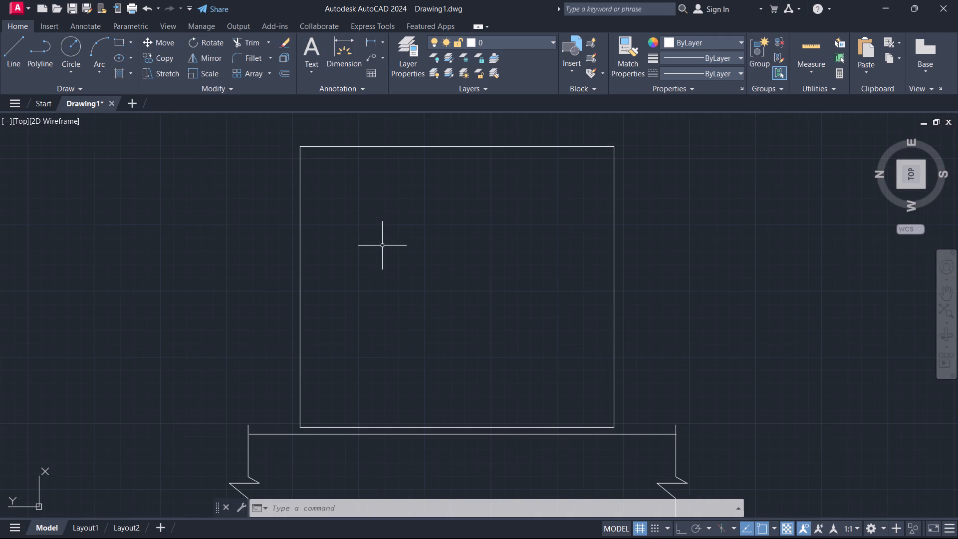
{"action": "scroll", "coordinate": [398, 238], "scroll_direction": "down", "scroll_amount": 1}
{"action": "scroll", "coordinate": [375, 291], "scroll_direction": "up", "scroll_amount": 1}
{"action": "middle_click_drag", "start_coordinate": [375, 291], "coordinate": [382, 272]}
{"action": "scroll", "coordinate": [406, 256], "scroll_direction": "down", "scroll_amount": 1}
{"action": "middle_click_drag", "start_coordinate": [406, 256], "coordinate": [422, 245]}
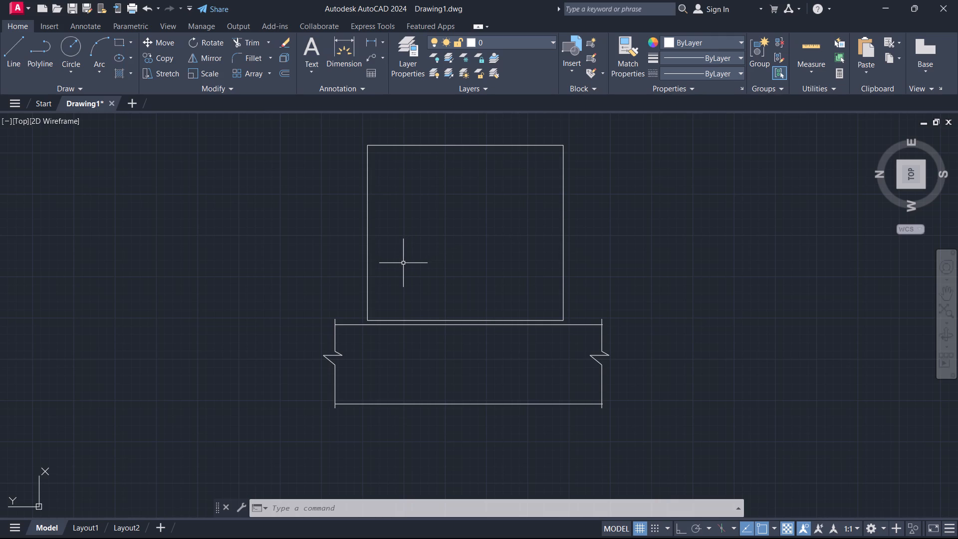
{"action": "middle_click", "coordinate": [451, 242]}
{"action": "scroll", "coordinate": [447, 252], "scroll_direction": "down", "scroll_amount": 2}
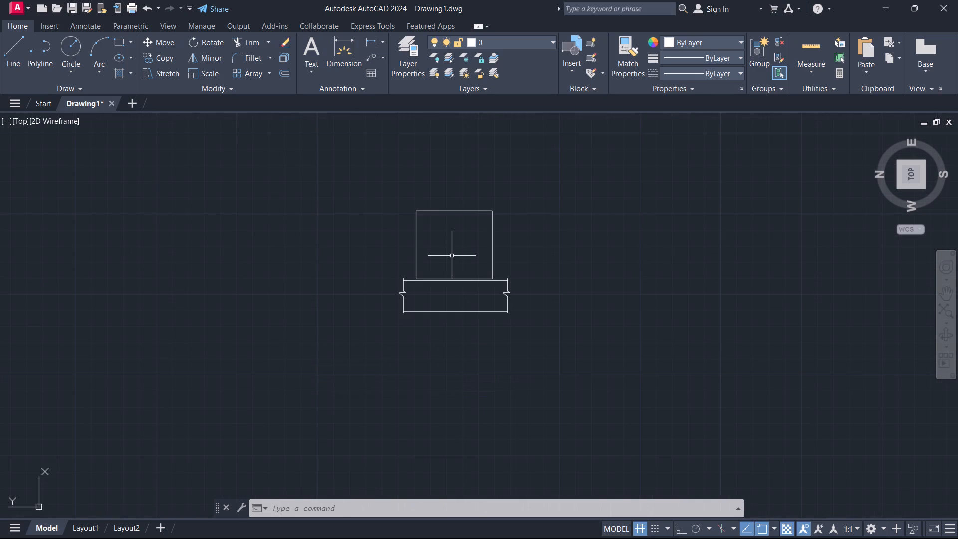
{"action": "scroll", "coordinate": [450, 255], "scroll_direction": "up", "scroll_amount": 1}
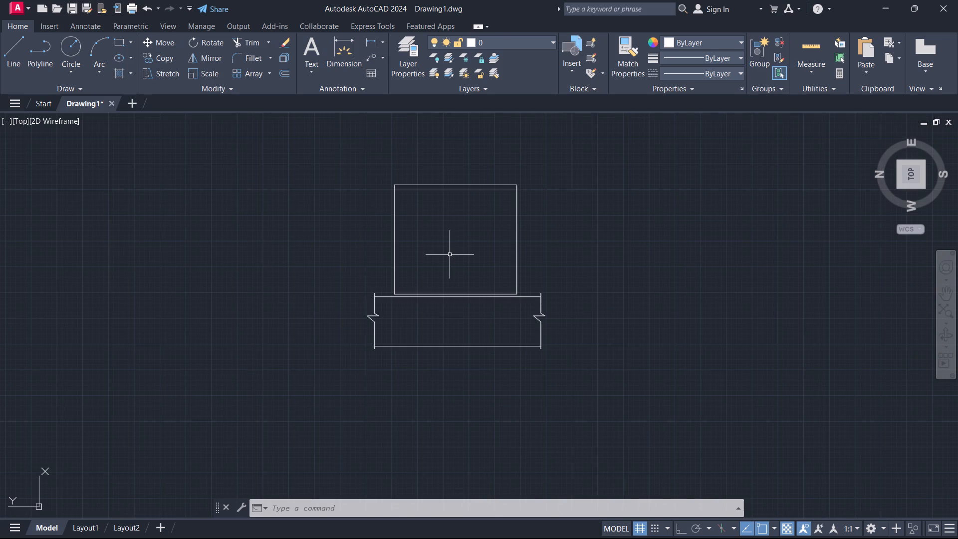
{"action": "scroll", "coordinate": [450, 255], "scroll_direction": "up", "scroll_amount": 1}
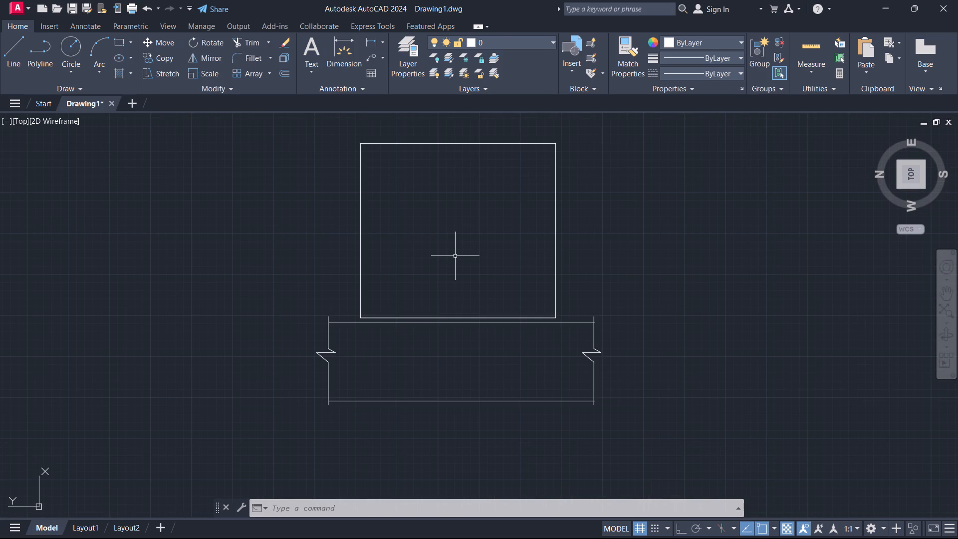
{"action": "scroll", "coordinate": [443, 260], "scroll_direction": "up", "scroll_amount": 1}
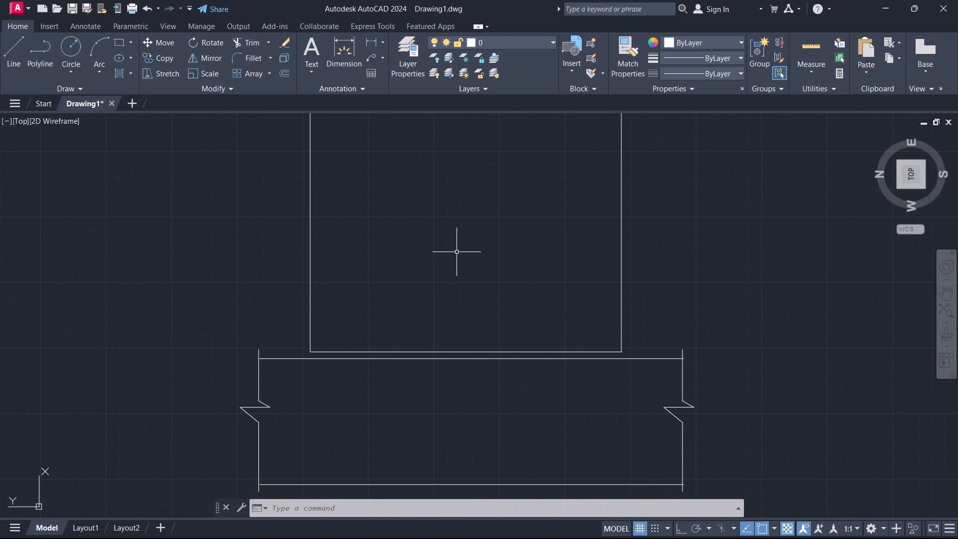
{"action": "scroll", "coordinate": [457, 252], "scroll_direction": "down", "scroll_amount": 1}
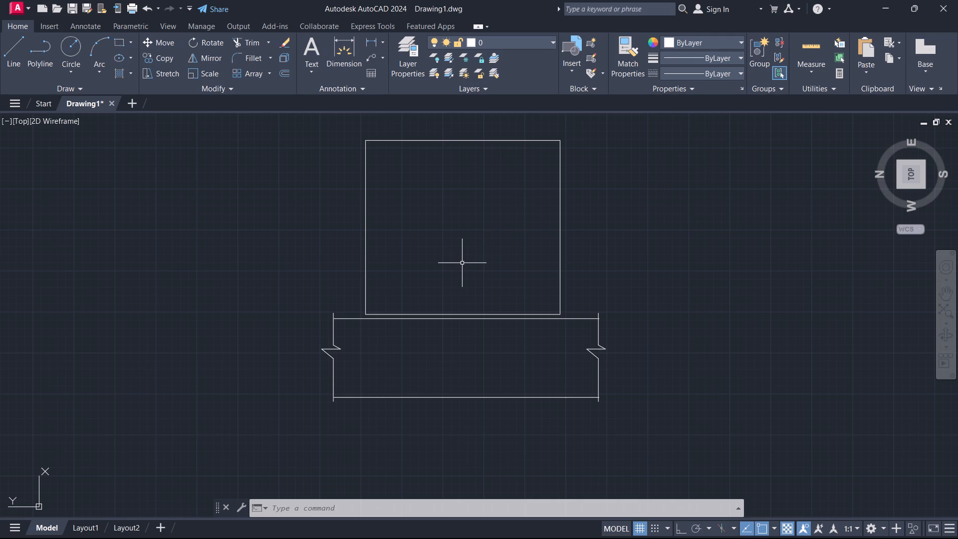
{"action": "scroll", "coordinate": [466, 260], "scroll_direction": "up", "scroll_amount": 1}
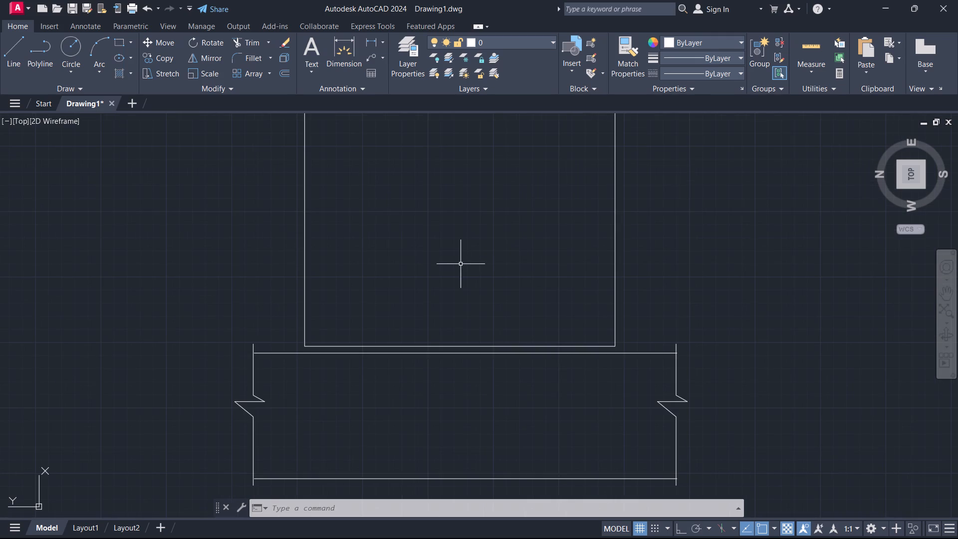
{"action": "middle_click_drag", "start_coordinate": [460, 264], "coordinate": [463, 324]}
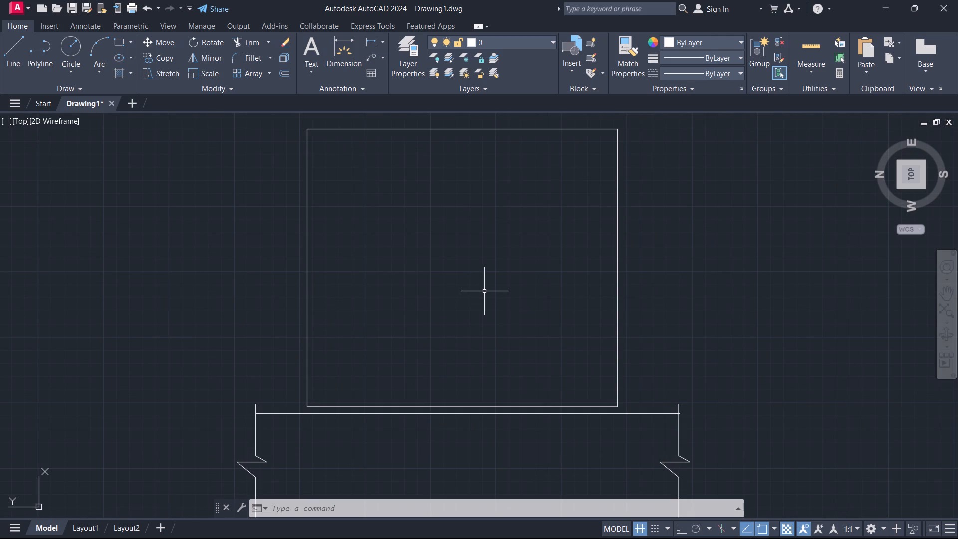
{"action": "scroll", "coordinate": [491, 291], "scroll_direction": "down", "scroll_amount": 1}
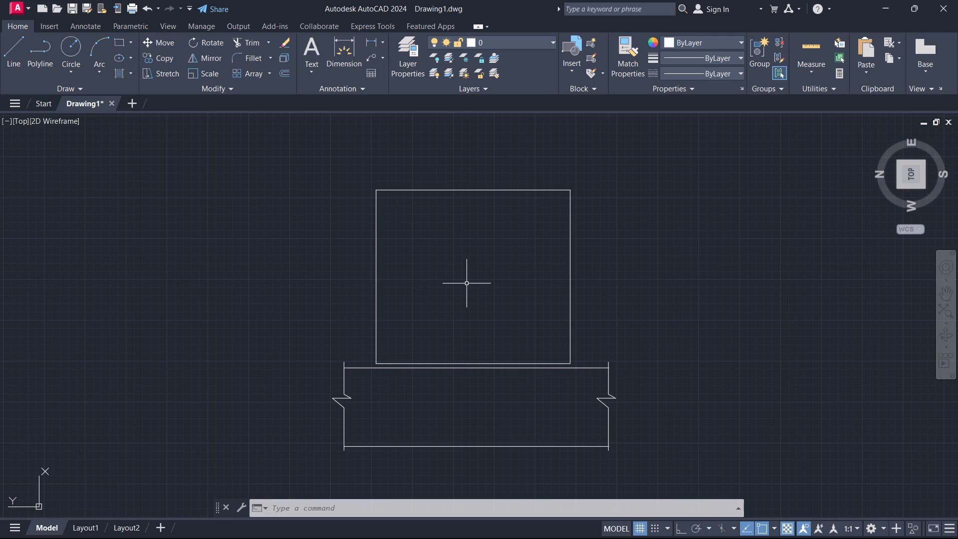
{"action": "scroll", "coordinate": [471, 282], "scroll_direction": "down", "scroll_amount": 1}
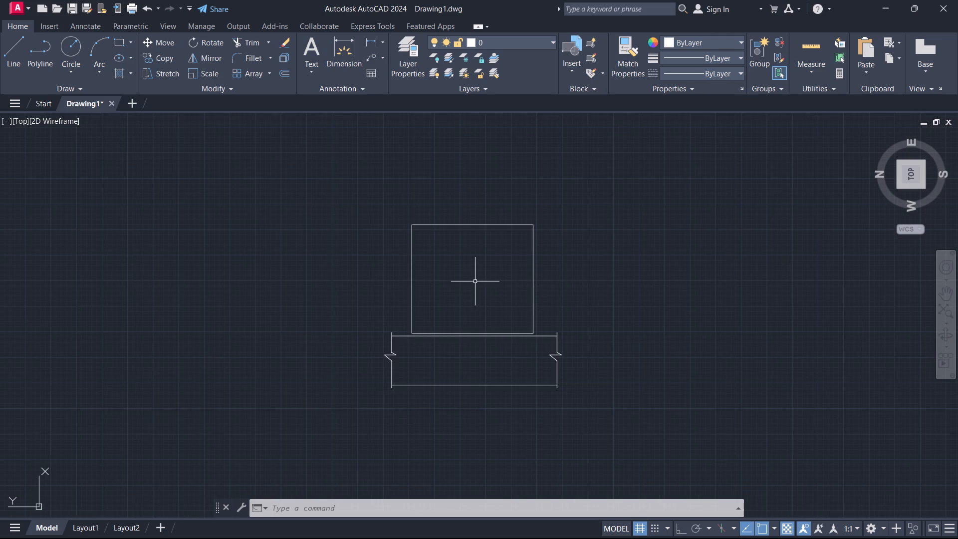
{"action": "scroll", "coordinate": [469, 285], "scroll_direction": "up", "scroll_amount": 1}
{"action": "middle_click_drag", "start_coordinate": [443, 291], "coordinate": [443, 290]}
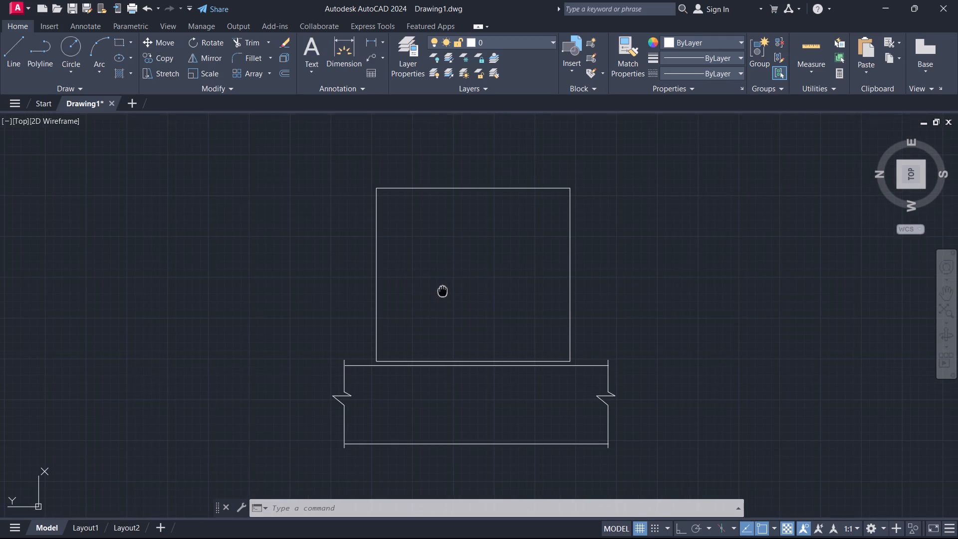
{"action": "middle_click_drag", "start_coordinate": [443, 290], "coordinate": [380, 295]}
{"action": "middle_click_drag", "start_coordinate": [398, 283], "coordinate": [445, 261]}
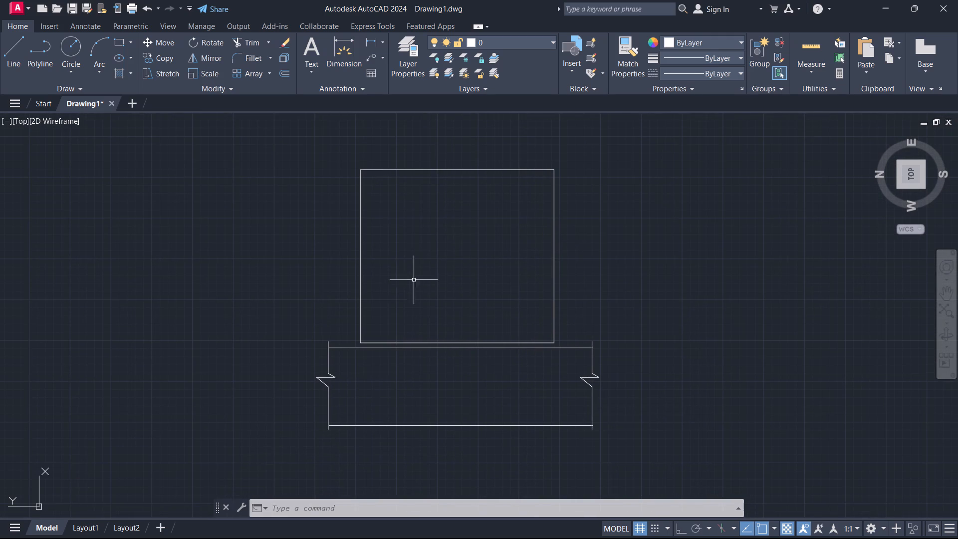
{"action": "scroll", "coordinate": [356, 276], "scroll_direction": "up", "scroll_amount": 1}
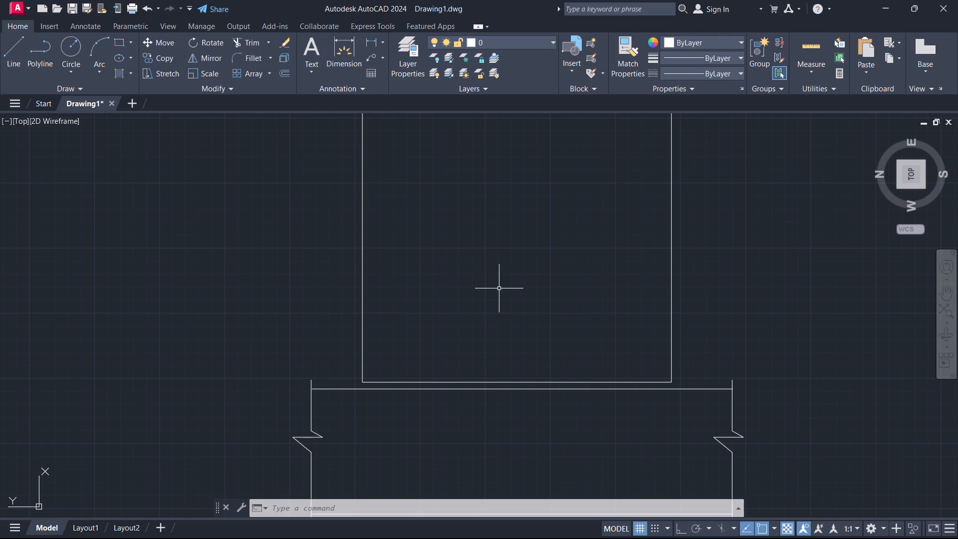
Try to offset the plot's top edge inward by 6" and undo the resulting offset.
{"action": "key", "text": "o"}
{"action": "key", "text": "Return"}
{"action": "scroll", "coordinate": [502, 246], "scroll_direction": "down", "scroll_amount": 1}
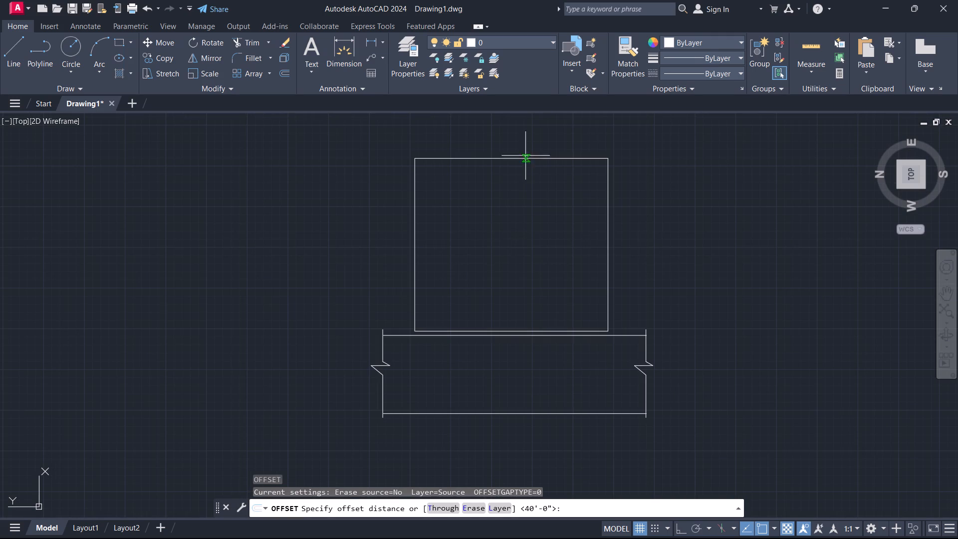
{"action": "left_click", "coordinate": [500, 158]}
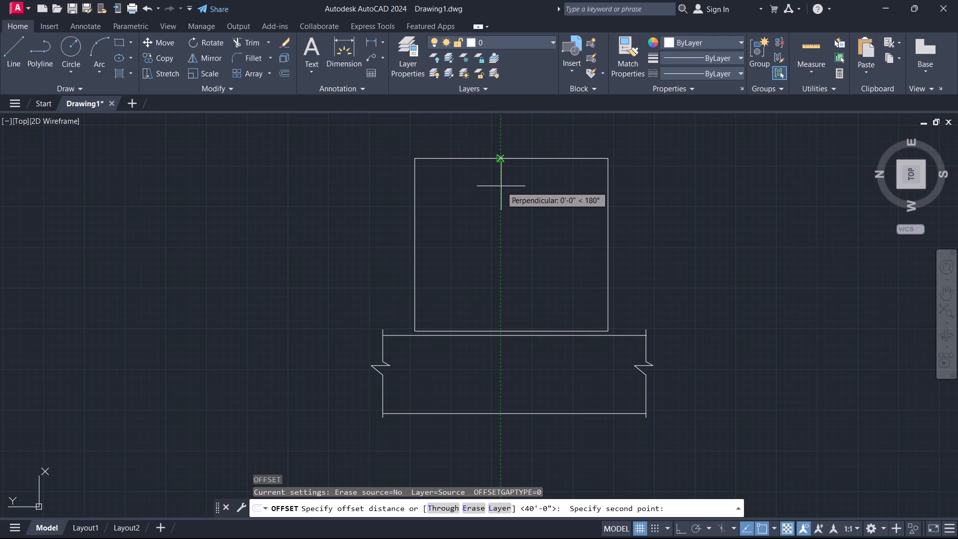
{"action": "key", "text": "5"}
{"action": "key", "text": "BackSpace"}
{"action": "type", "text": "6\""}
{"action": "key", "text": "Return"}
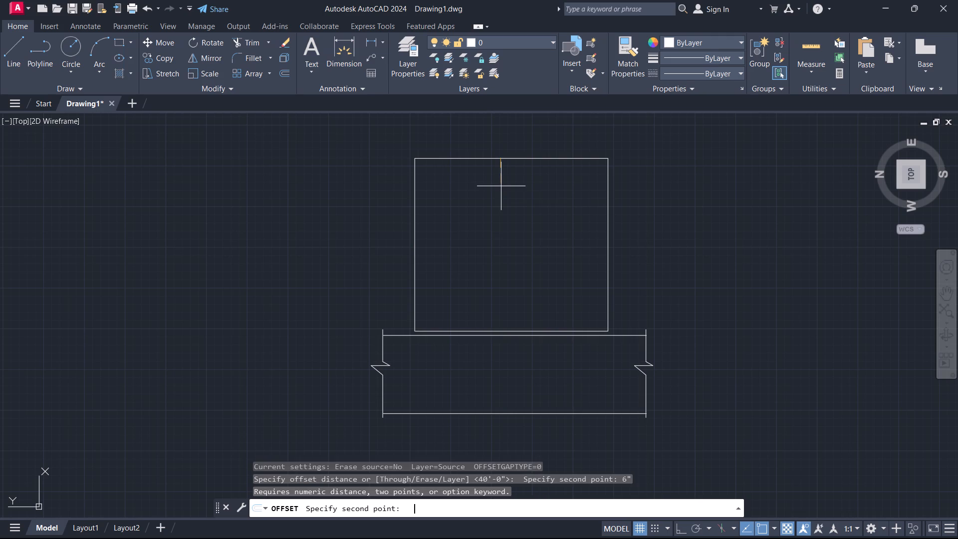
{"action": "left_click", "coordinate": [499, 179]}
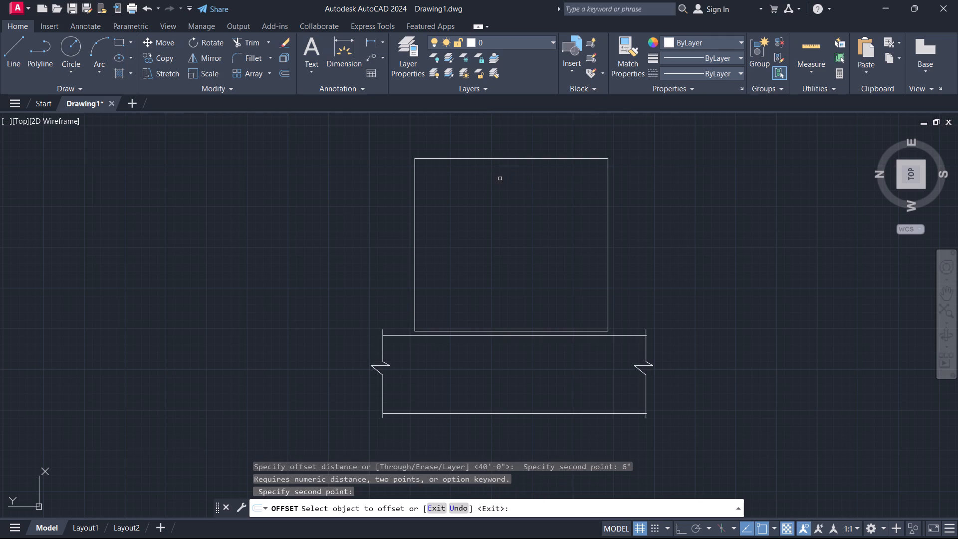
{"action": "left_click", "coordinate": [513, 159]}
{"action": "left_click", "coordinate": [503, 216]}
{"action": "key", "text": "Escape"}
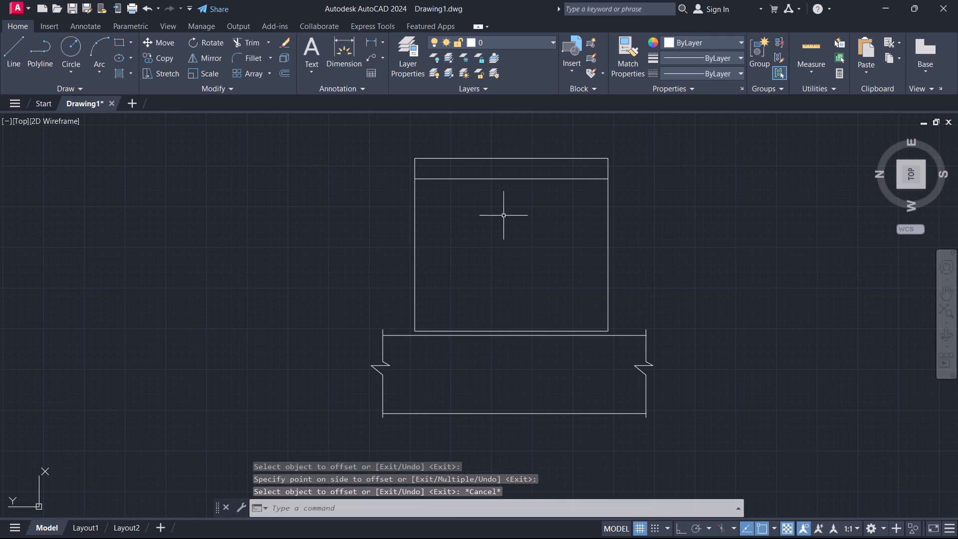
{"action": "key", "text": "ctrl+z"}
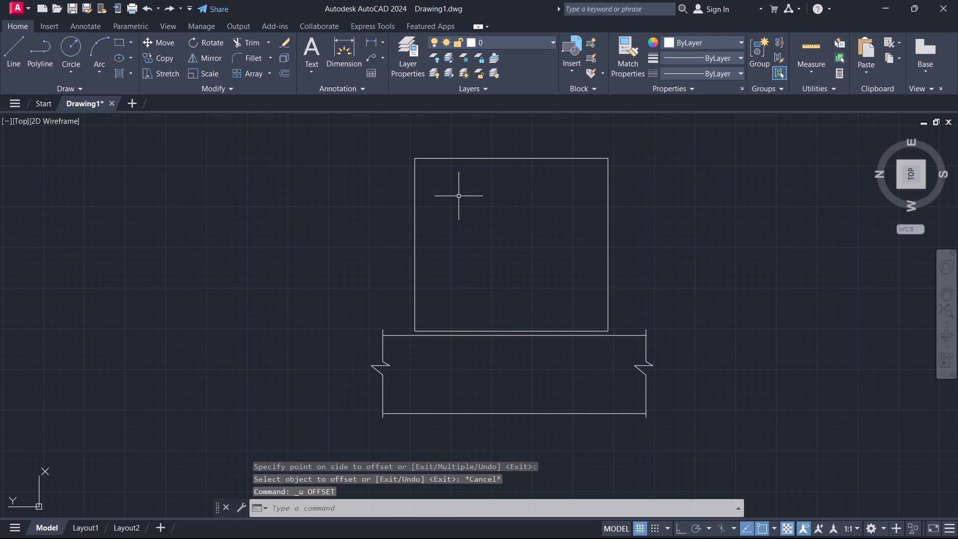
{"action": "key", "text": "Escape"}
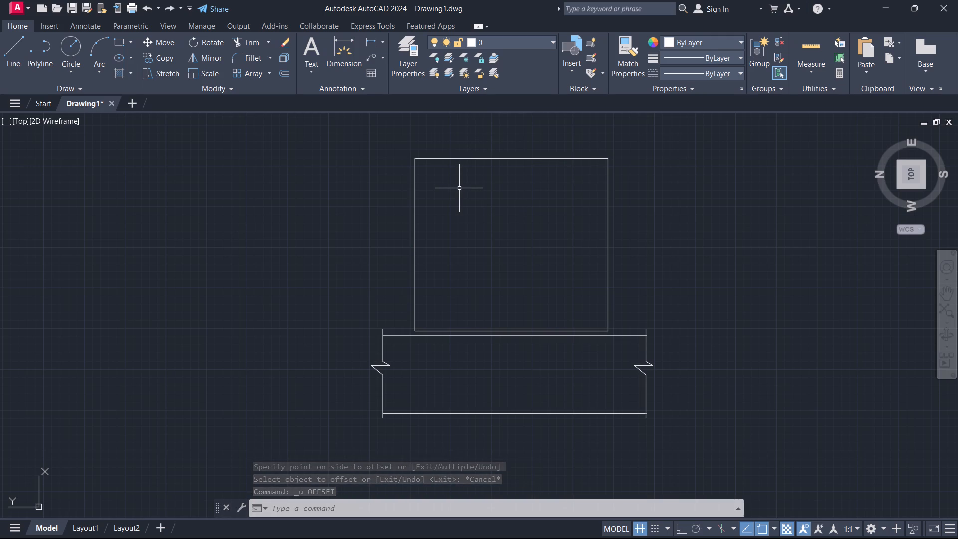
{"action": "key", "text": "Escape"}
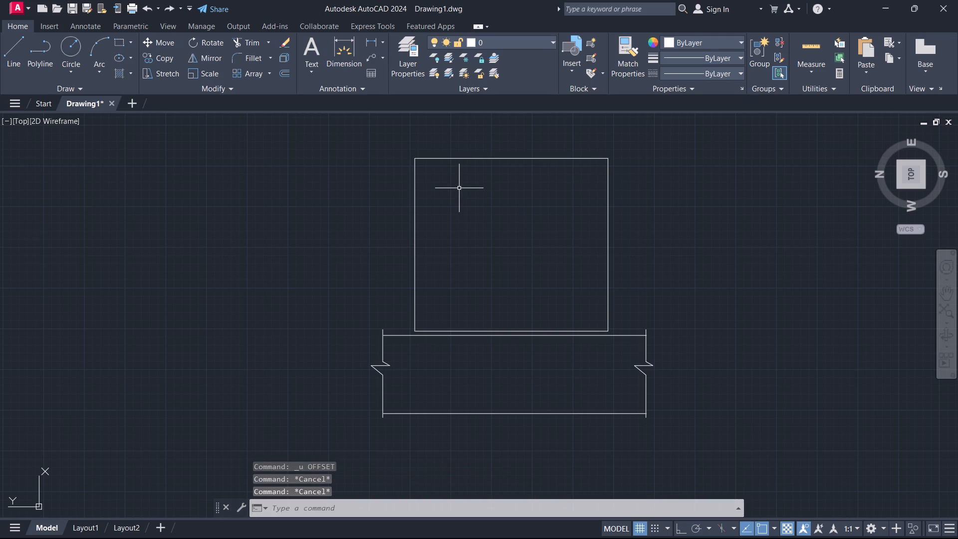
Offset all four edges of the plot outline 6" inward to form the boundary wall thickness, with Ortho on.
{"action": "key", "text": "o"}
{"action": "key", "text": "Return"}
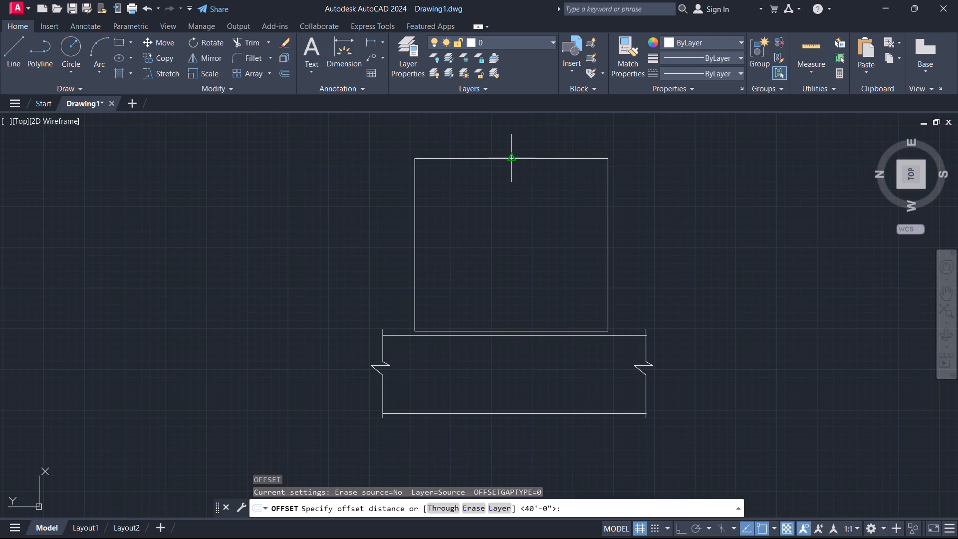
{"action": "left_click", "coordinate": [510, 155]}
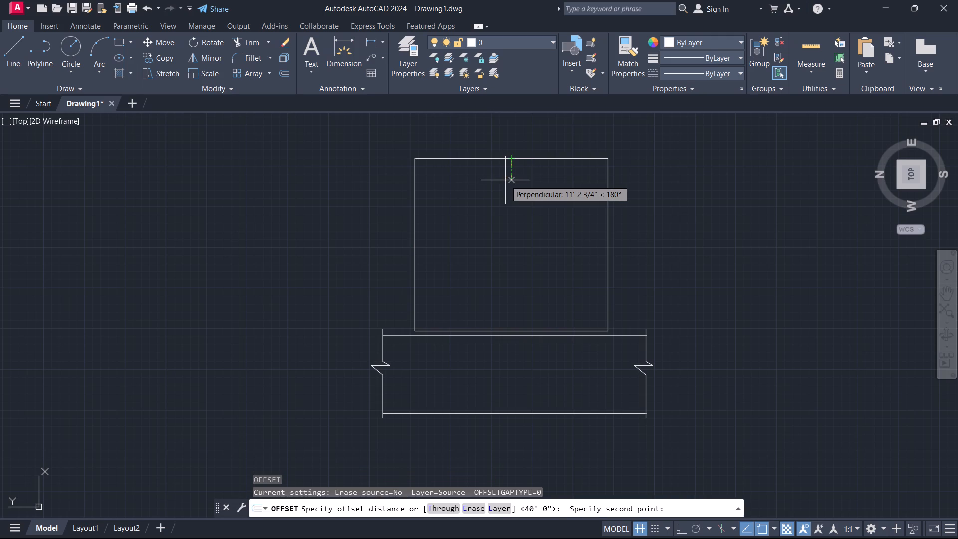
{"action": "key", "text": "F8"}
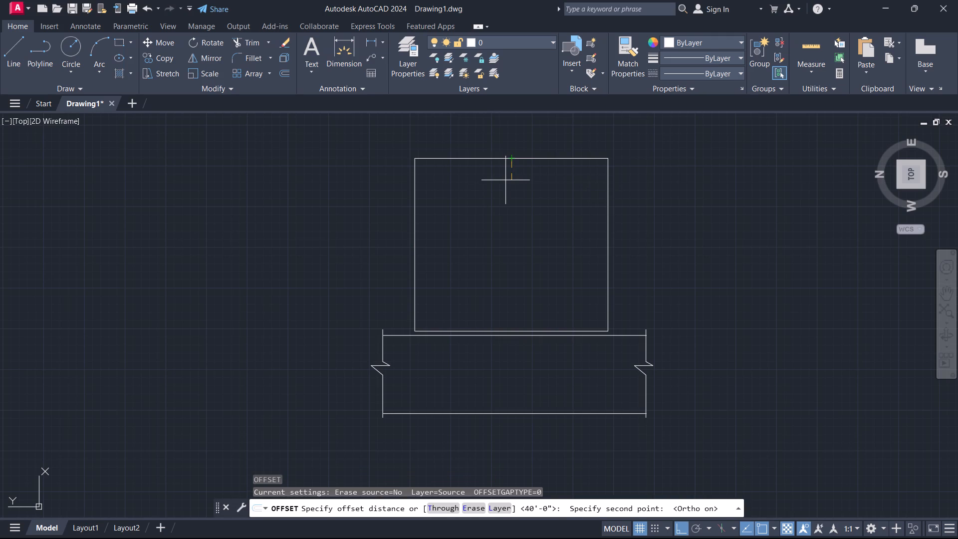
{"action": "key", "text": "6"}
{"action": "key", "text": "shift+quotedbl"}
{"action": "key", "text": "Return"}
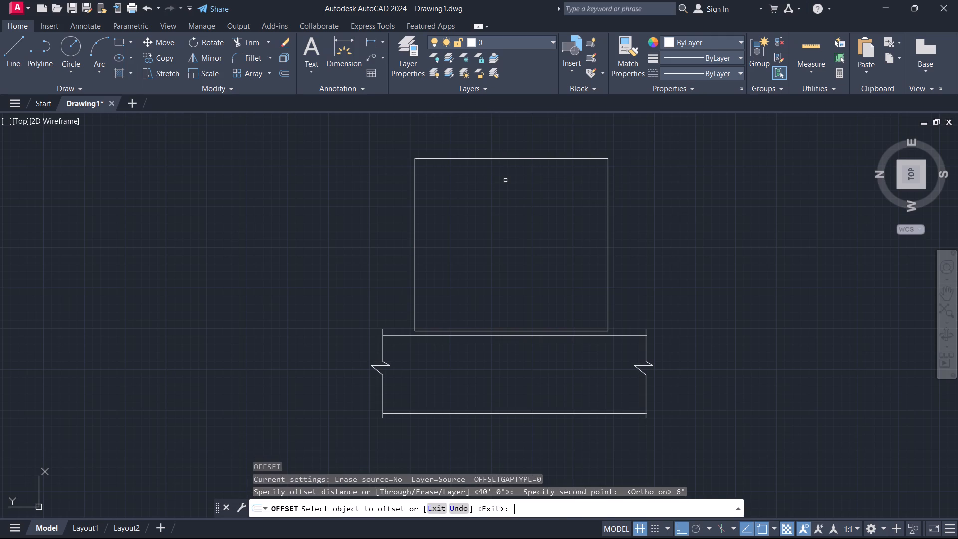
{"action": "left_click", "coordinate": [508, 158]}
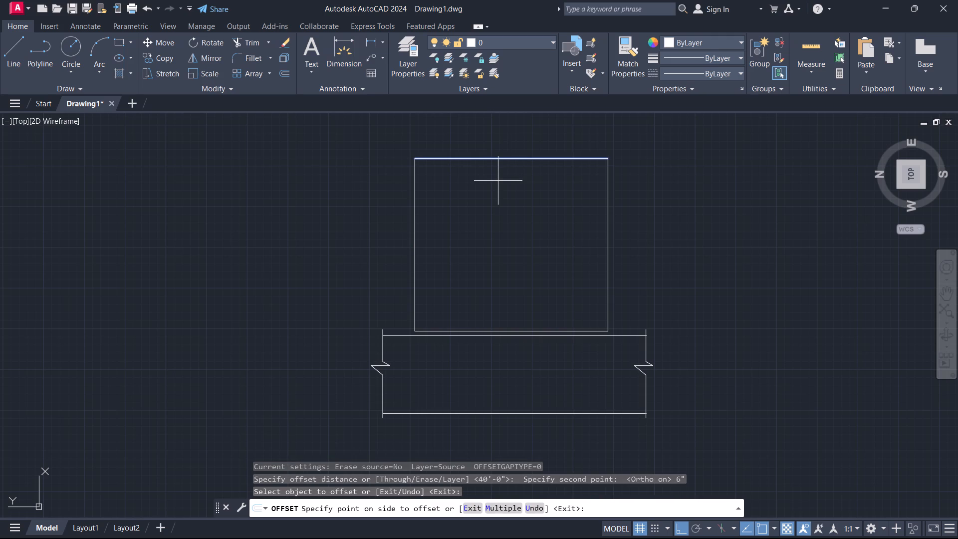
{"action": "left_click", "coordinate": [519, 160]}
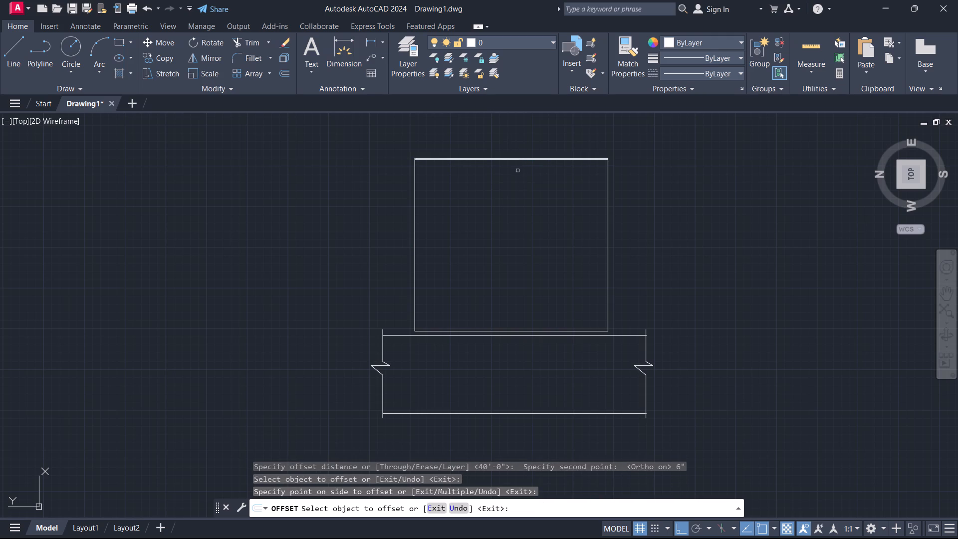
{"action": "left_click_drag", "start_coordinate": [514, 190], "coordinate": [514, 196]}
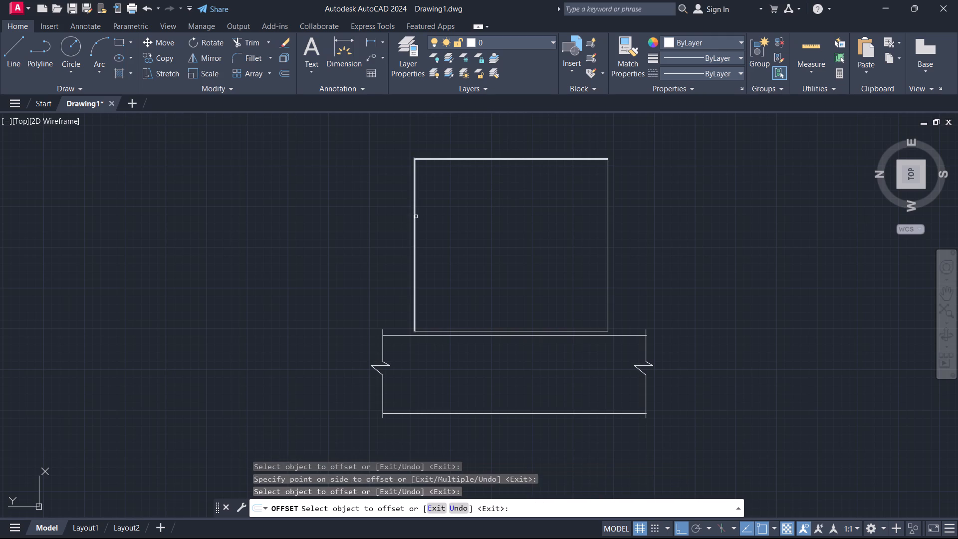
{"action": "left_click", "coordinate": [416, 217]}
{"action": "left_click", "coordinate": [471, 210]}
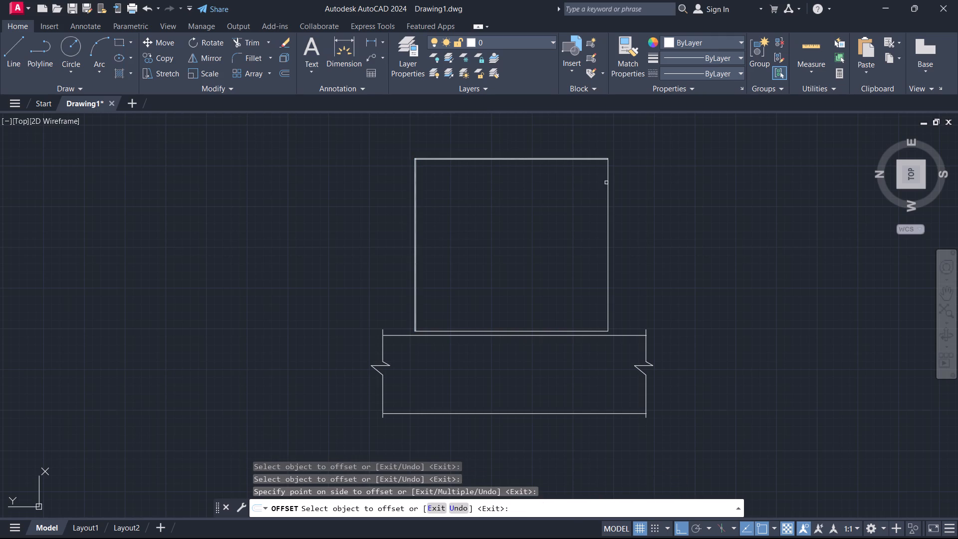
{"action": "left_click", "coordinate": [609, 182]}
{"action": "left_click", "coordinate": [540, 200]}
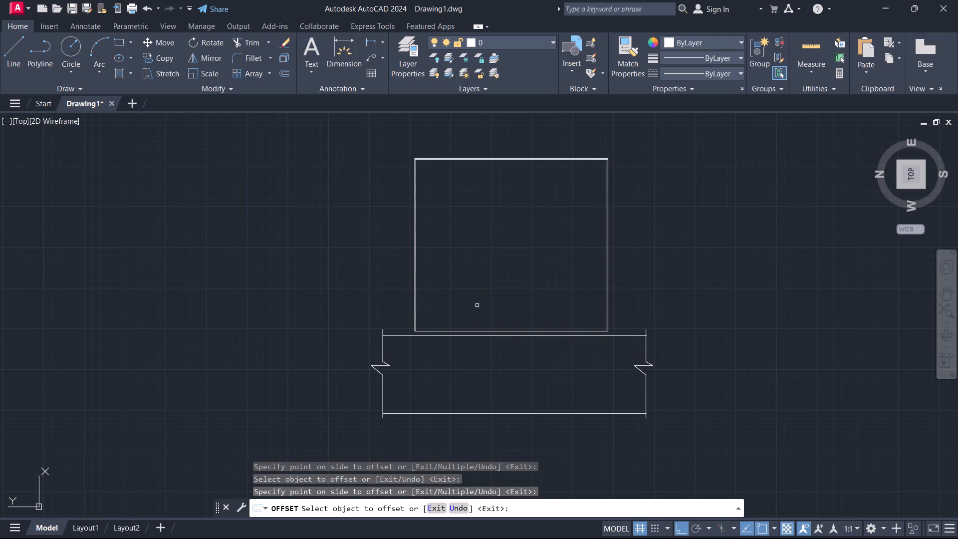
{"action": "left_click", "coordinate": [475, 330]}
{"action": "left_click", "coordinate": [484, 298]}
{"action": "scroll", "coordinate": [403, 139], "scroll_direction": "up", "scroll_amount": 6}
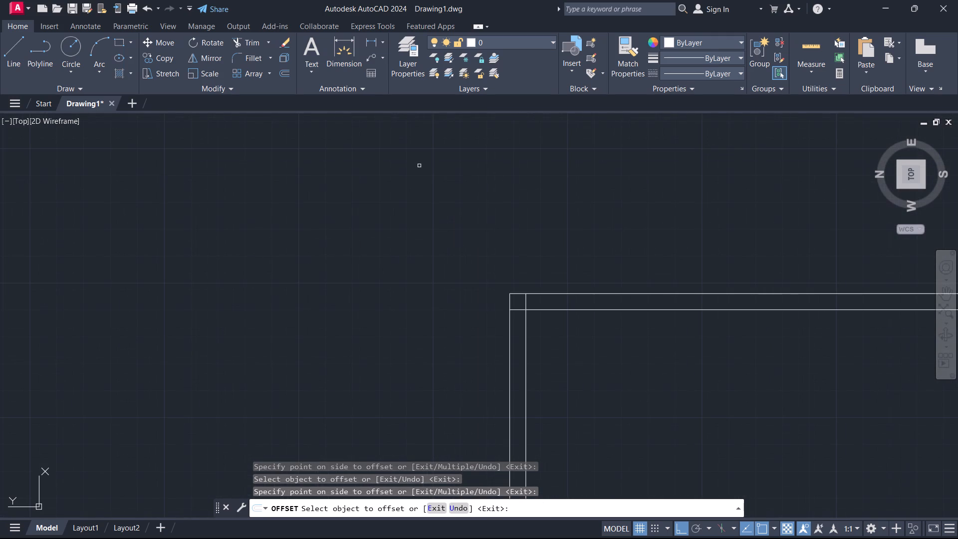
{"action": "key", "text": "Escape"}
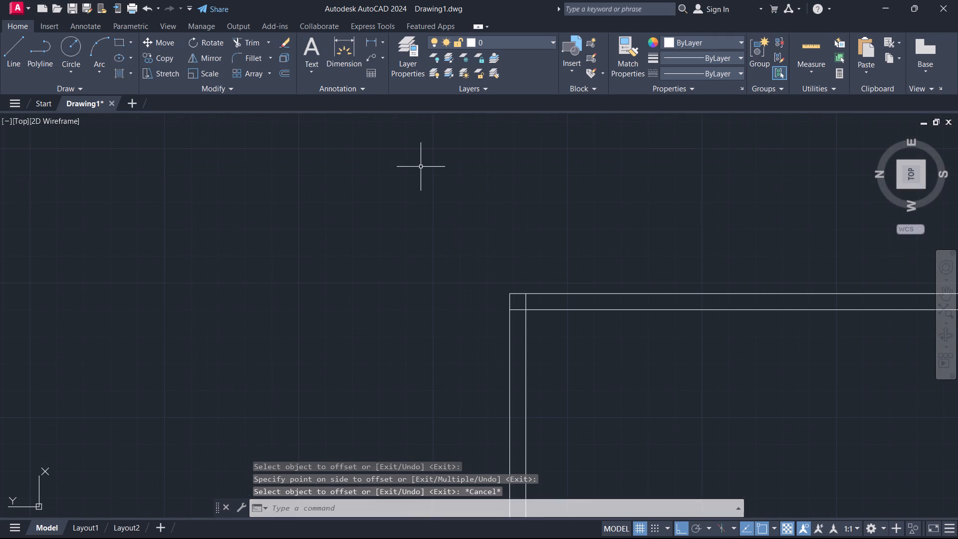
Trim the overlapping ends of the inner wall lines at the plot's top-left corner.
{"action": "type", "text": "tr"}
{"action": "key", "text": "Return"}
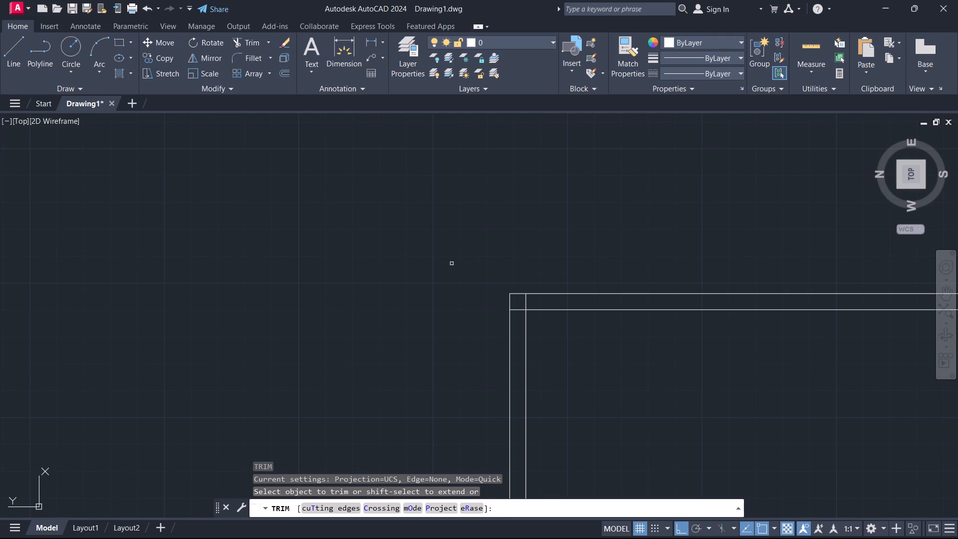
{"action": "scroll", "coordinate": [508, 322], "scroll_direction": "up", "scroll_amount": 3}
{"action": "left_click_drag", "start_coordinate": [606, 231], "coordinate": [596, 237]}
{"action": "left_click", "coordinate": [545, 286]}
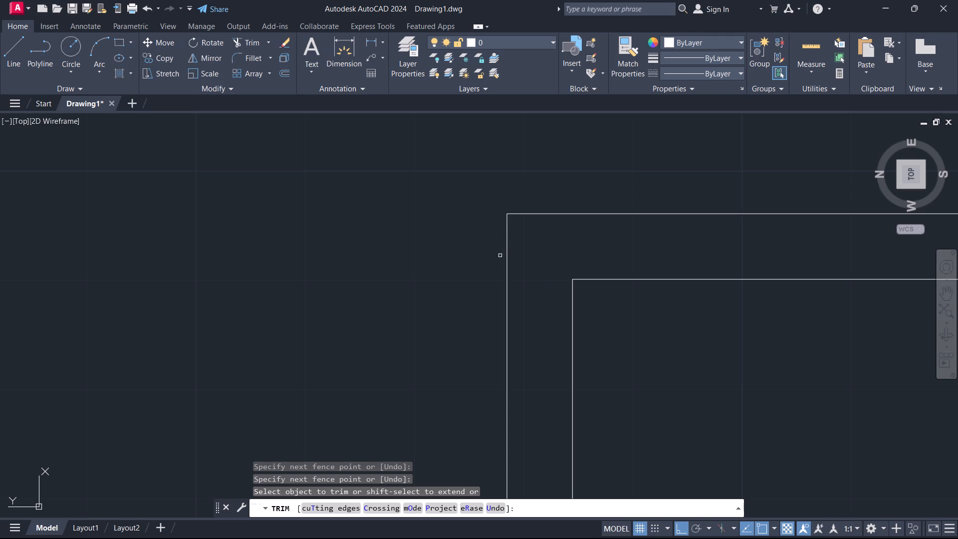
{"action": "key", "text": "F1"}
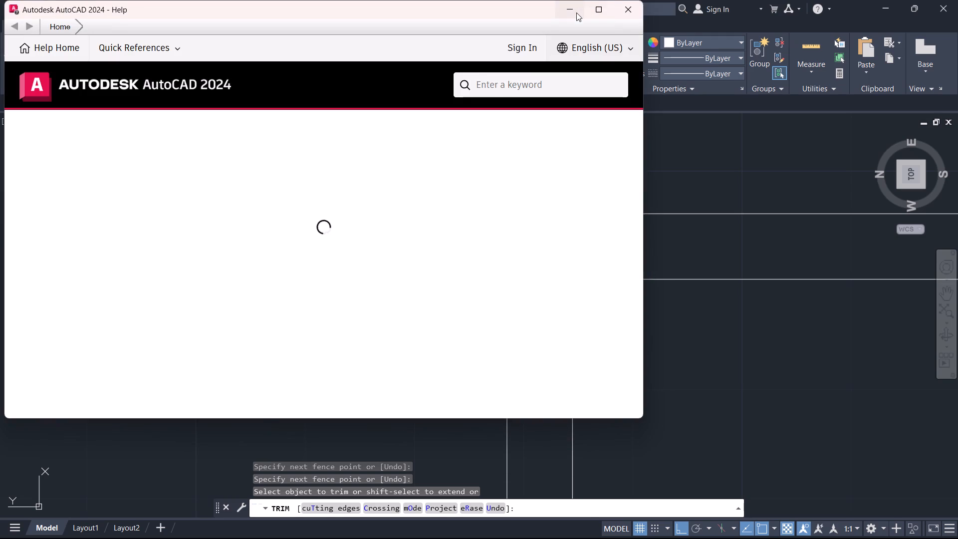
{"action": "left_click", "coordinate": [576, 12]}
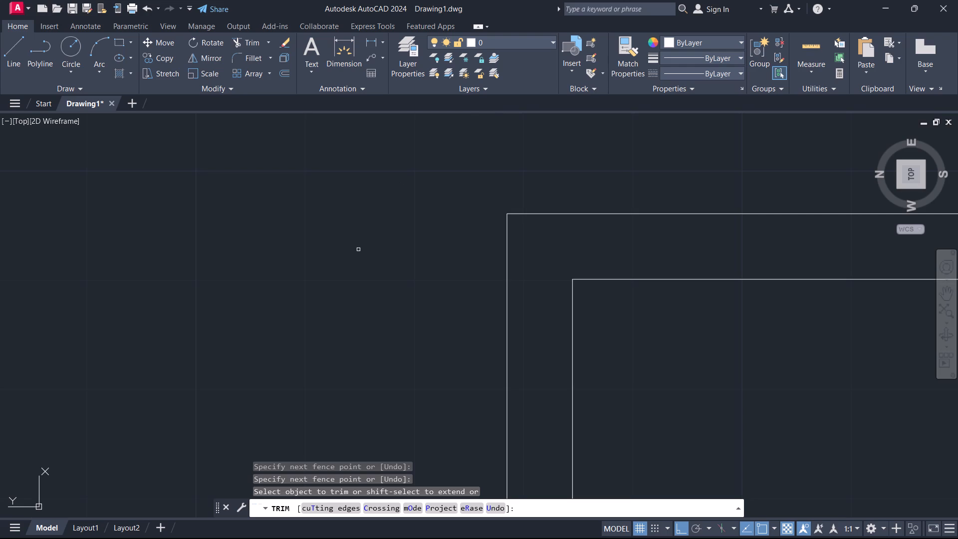
Trim the overlapping ends of the inner wall lines at the plot's top-right corner.
{"action": "scroll", "coordinate": [301, 245], "scroll_direction": "down", "scroll_amount": 2}
{"action": "scroll", "coordinate": [374, 237], "scroll_direction": "down", "scroll_amount": 2}
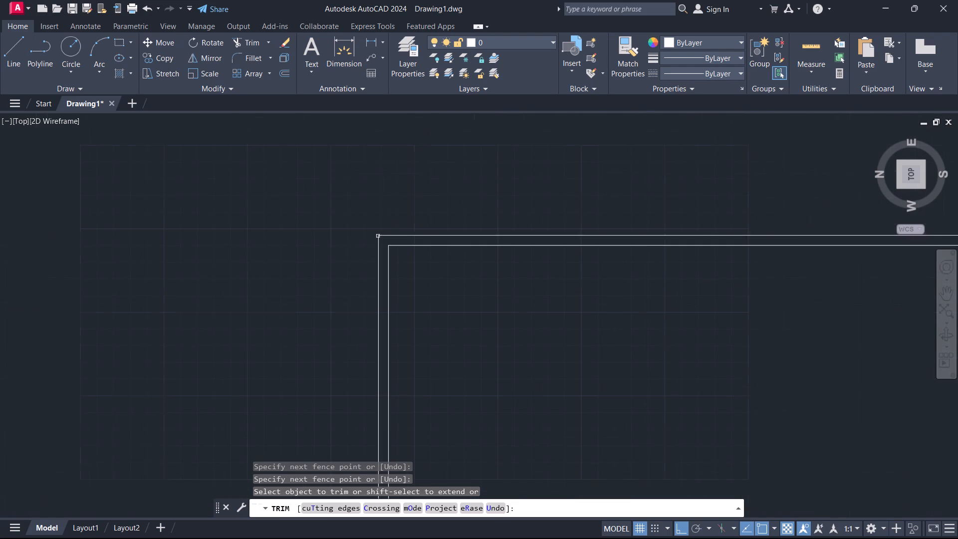
{"action": "middle_click_drag", "start_coordinate": [881, 329], "coordinate": [179, 209]}
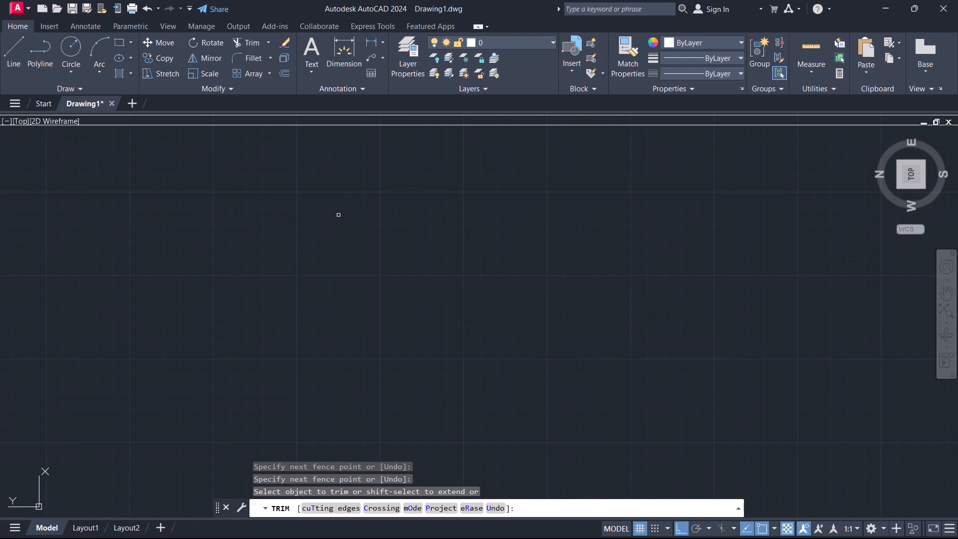
{"action": "scroll", "coordinate": [357, 229], "scroll_direction": "down", "scroll_amount": 1}
{"action": "scroll", "coordinate": [696, 231], "scroll_direction": "down", "scroll_amount": 2}
{"action": "middle_click_drag", "start_coordinate": [699, 237], "coordinate": [693, 240]}
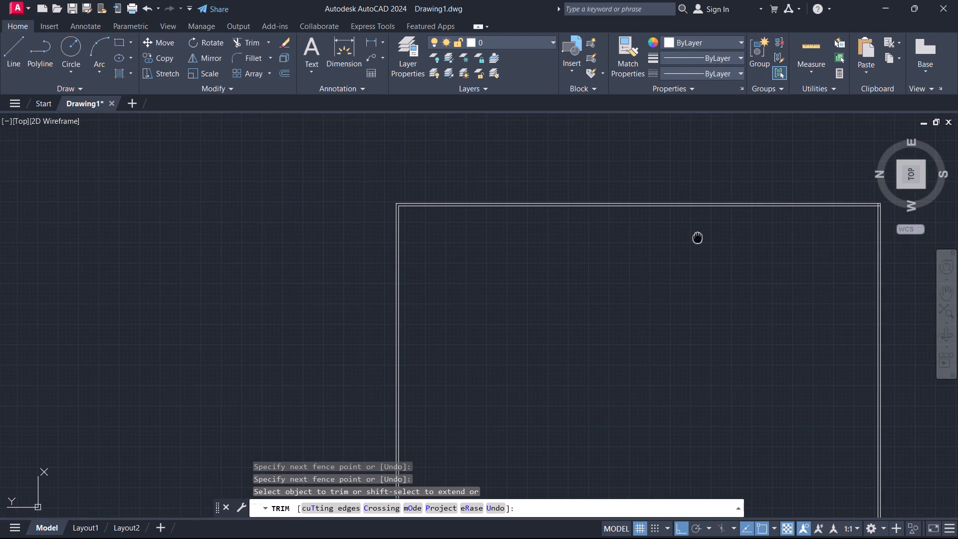
{"action": "middle_click_drag", "start_coordinate": [693, 240], "coordinate": [418, 266]}
{"action": "scroll", "coordinate": [651, 238], "scroll_direction": "up", "scroll_amount": 4}
{"action": "scroll", "coordinate": [235, 187], "scroll_direction": "up", "scroll_amount": 3}
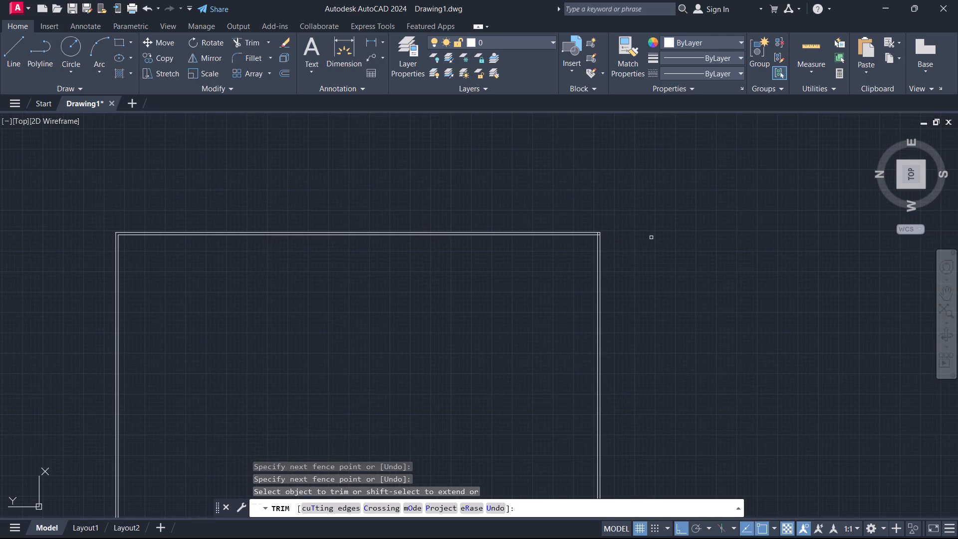
{"action": "left_click", "coordinate": [482, 269]}
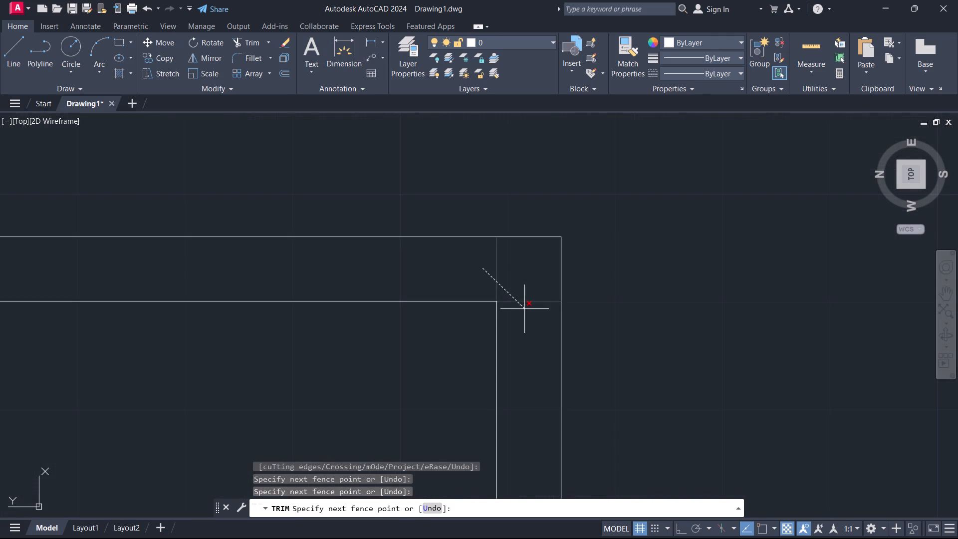
{"action": "left_click", "coordinate": [525, 310]}
Trim the overlapping ends of the inner wall lines at the plot's bottom-left corner.
{"action": "scroll", "coordinate": [628, 232], "scroll_direction": "down", "scroll_amount": 10}
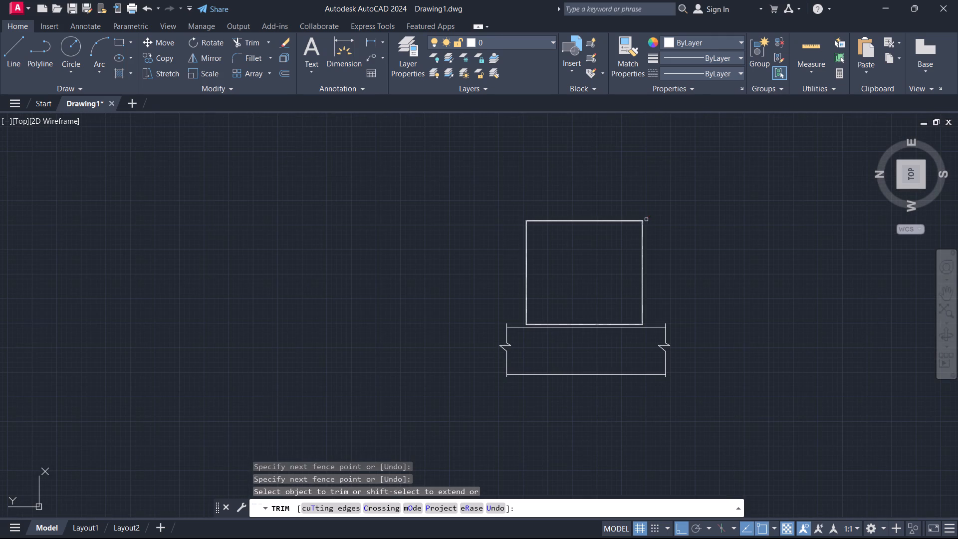
{"action": "scroll", "coordinate": [550, 343], "scroll_direction": "up", "scroll_amount": 4}
{"action": "scroll", "coordinate": [444, 209], "scroll_direction": "up", "scroll_amount": 4}
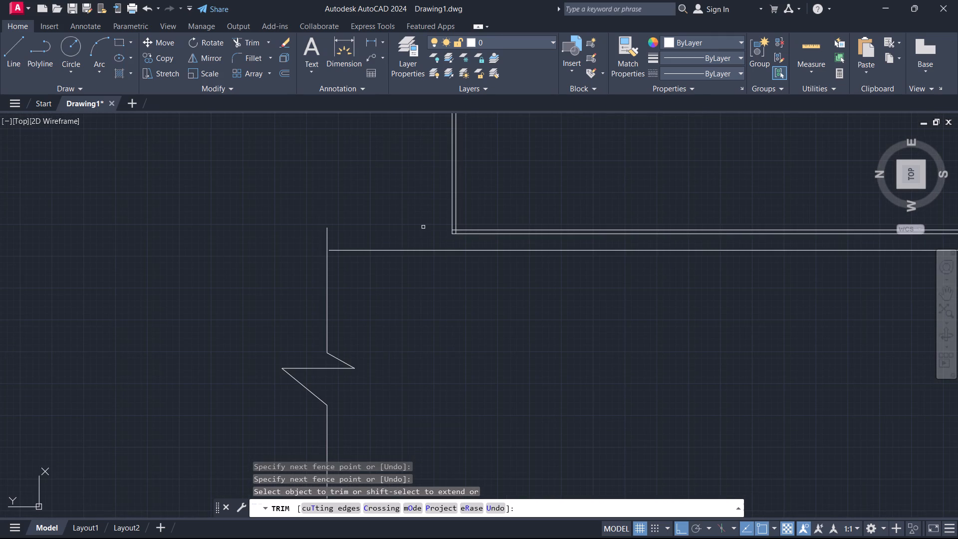
{"action": "scroll", "coordinate": [459, 391], "scroll_direction": "up", "scroll_amount": 3}
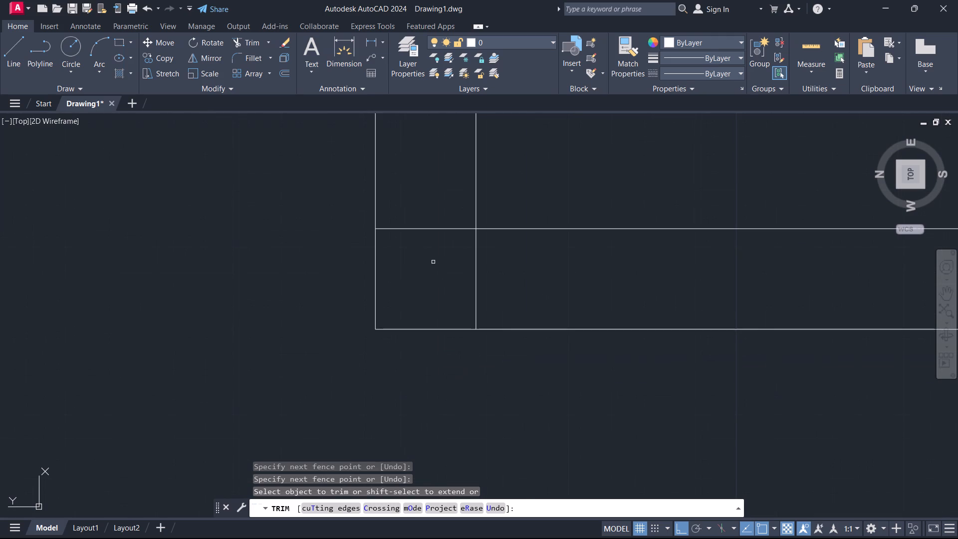
{"action": "left_click", "coordinate": [420, 213]}
{"action": "left_click", "coordinate": [535, 282]}
Trim the overlapping ends of the inner wall lines at the plot's bottom-right corner and finish trimming.
{"action": "scroll", "coordinate": [232, 302], "scroll_direction": "down", "scroll_amount": 6}
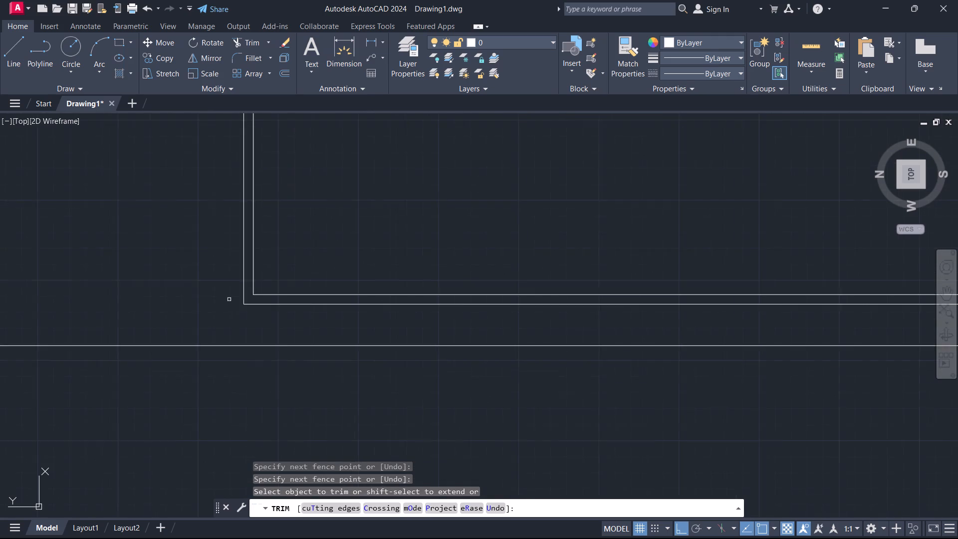
{"action": "scroll", "coordinate": [698, 298], "scroll_direction": "down", "scroll_amount": 2}
{"action": "middle_click_drag", "start_coordinate": [710, 239], "coordinate": [267, 269]}
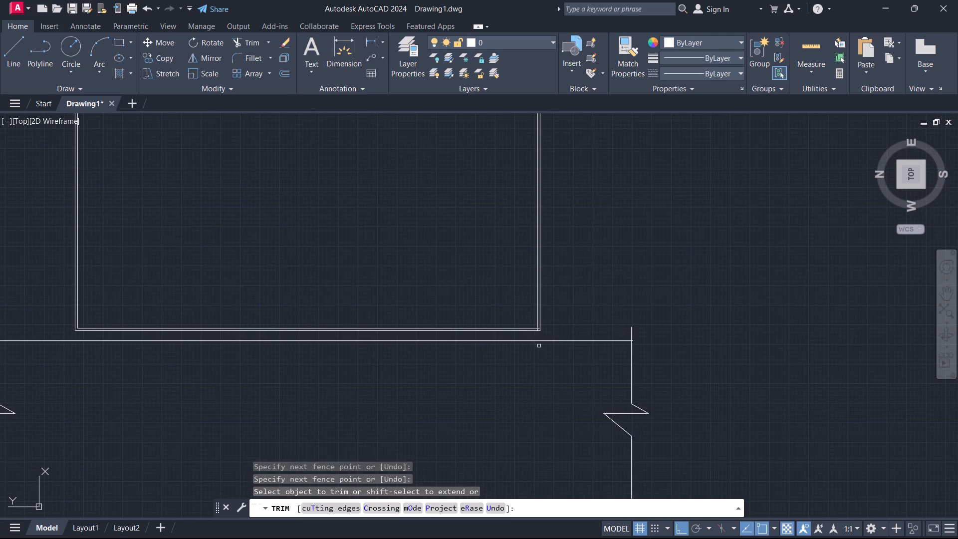
{"action": "scroll", "coordinate": [539, 346], "scroll_direction": "up", "scroll_amount": 3}
{"action": "scroll", "coordinate": [527, 281], "scroll_direction": "up", "scroll_amount": 6}
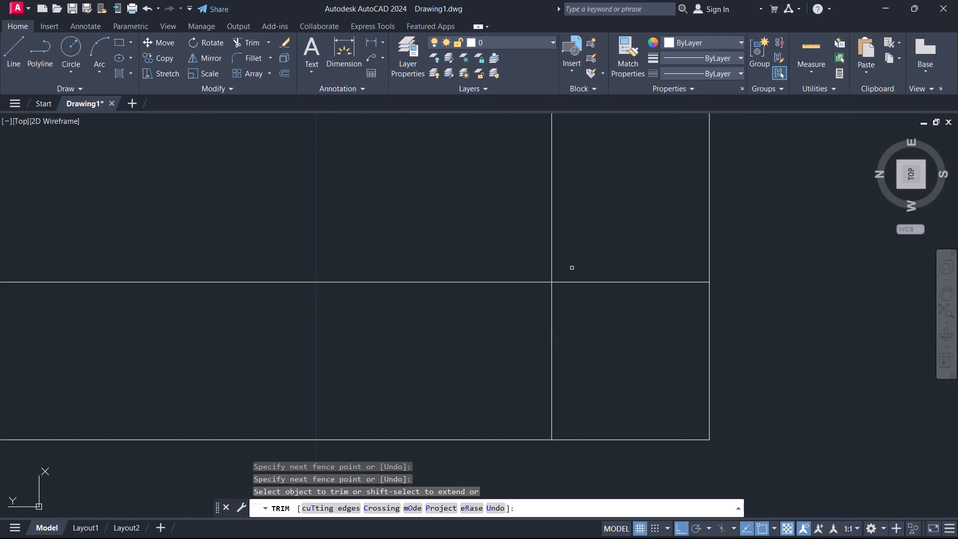
{"action": "left_click", "coordinate": [630, 258]}
{"action": "left_click", "coordinate": [533, 366]}
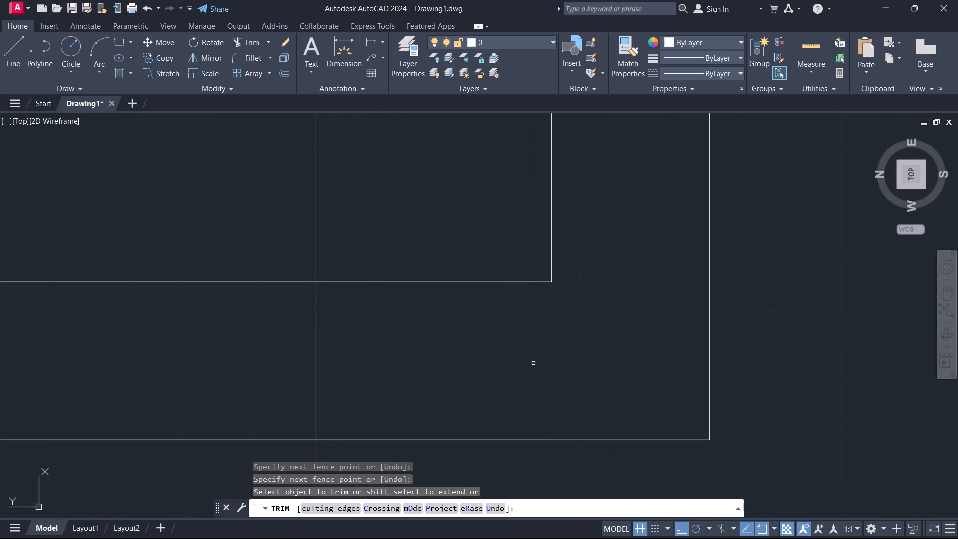
{"action": "key", "text": "Escape"}
Offset the inner line of the plot's top boundary wall 9" inward.
{"action": "scroll", "coordinate": [530, 366], "scroll_direction": "down", "scroll_amount": 9}
{"action": "scroll", "coordinate": [567, 342], "scroll_direction": "down", "scroll_amount": 1}
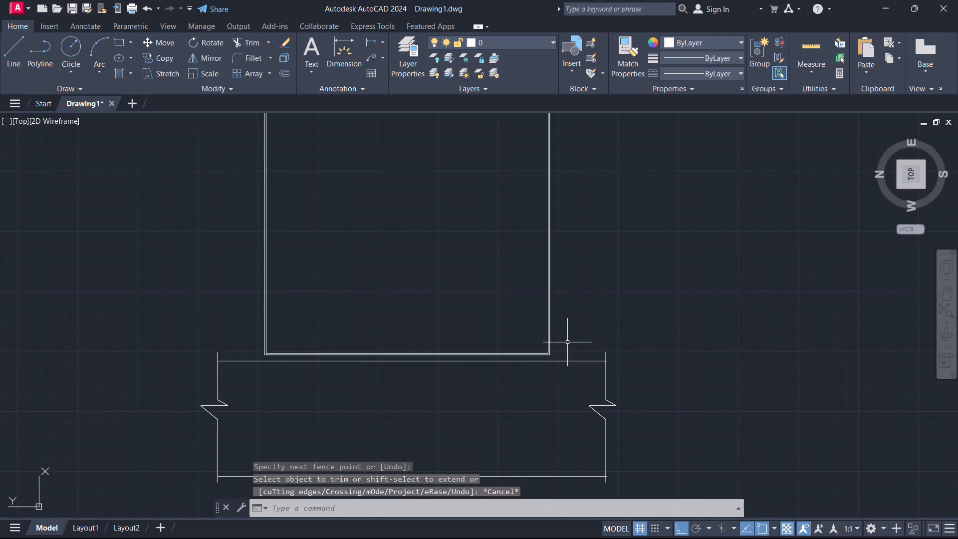
{"action": "scroll", "coordinate": [567, 342], "scroll_direction": "down", "scroll_amount": 2}
{"action": "scroll", "coordinate": [493, 295], "scroll_direction": "up", "scroll_amount": 2}
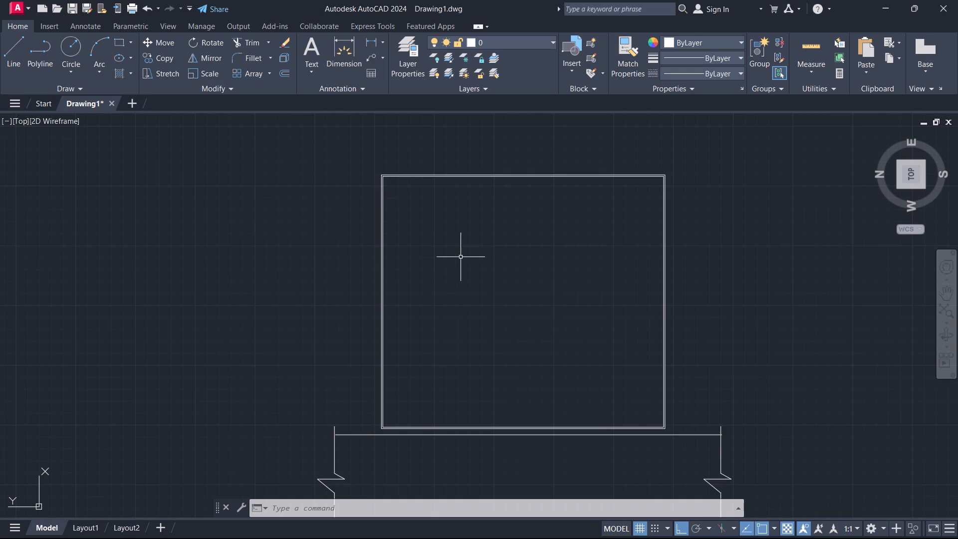
{"action": "scroll", "coordinate": [458, 226], "scroll_direction": "up", "scroll_amount": 2}
{"action": "scroll", "coordinate": [444, 214], "scroll_direction": "down", "scroll_amount": 1}
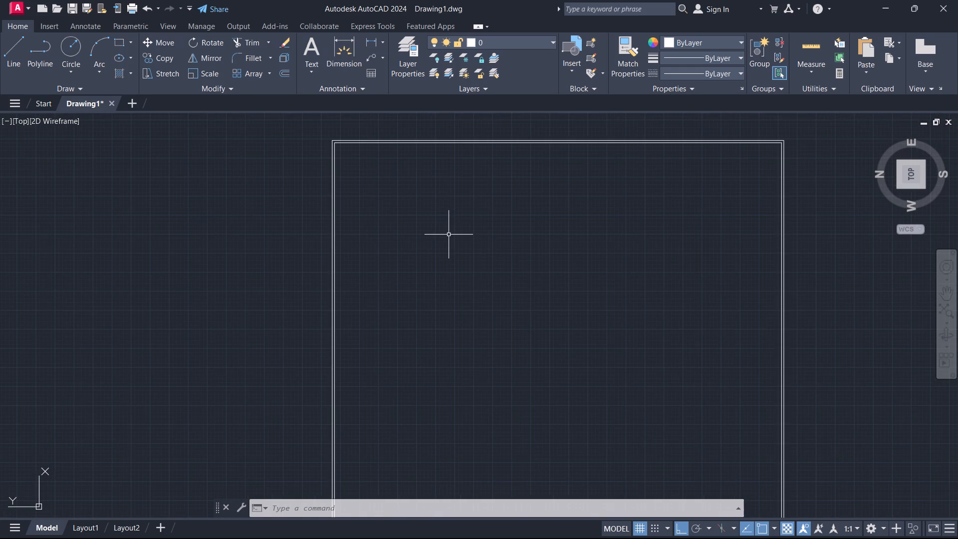
{"action": "scroll", "coordinate": [479, 214], "scroll_direction": "down", "scroll_amount": 1}
{"action": "middle_click_drag", "start_coordinate": [476, 239], "coordinate": [424, 324]}
{"action": "scroll", "coordinate": [384, 236], "scroll_direction": "up", "scroll_amount": 3}
{"action": "key", "text": "Escape"}
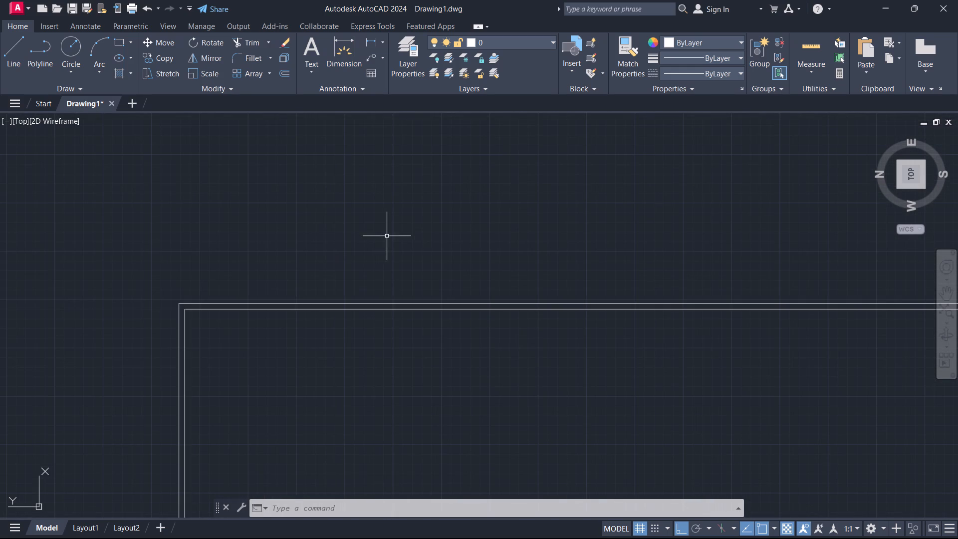
{"action": "left_click", "coordinate": [406, 309]}
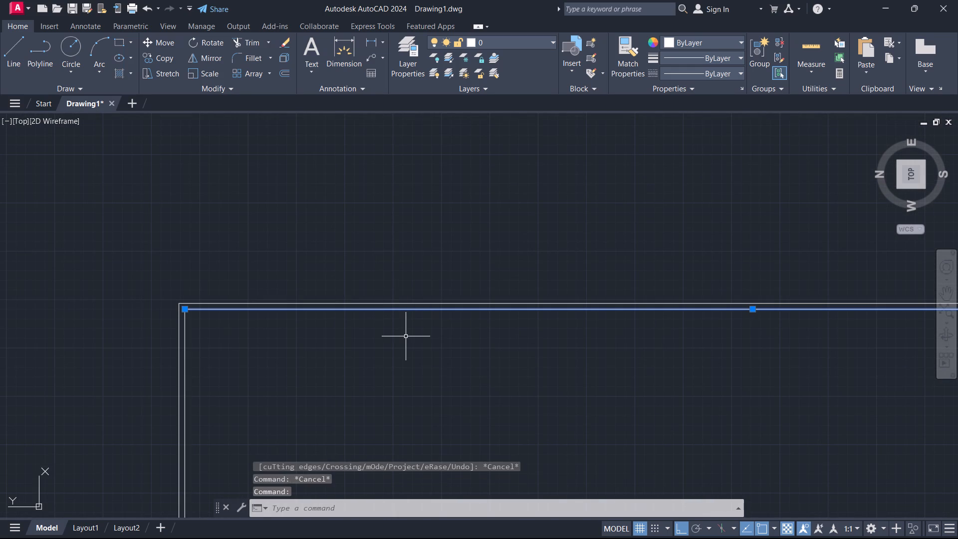
{"action": "key", "text": "o"}
{"action": "key", "text": "Return"}
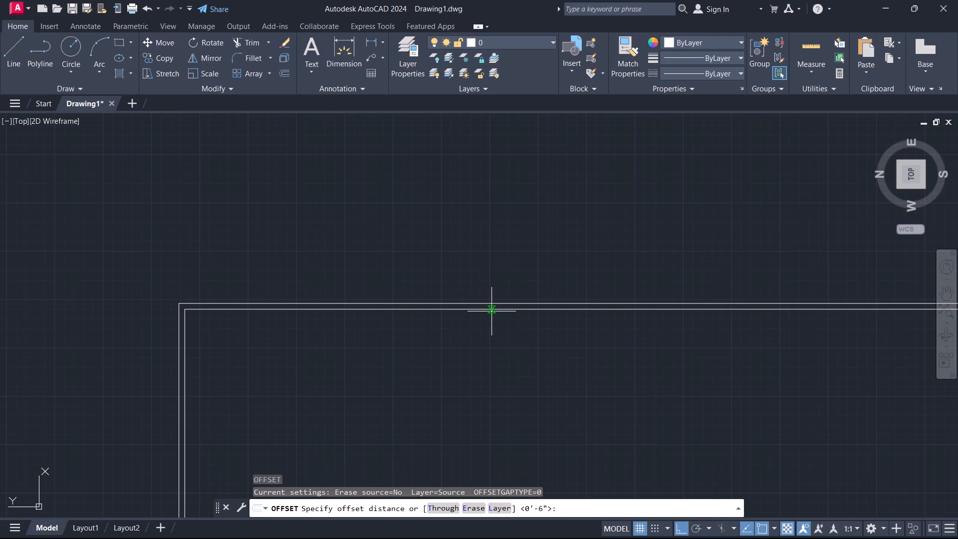
{"action": "left_click", "coordinate": [491, 311]}
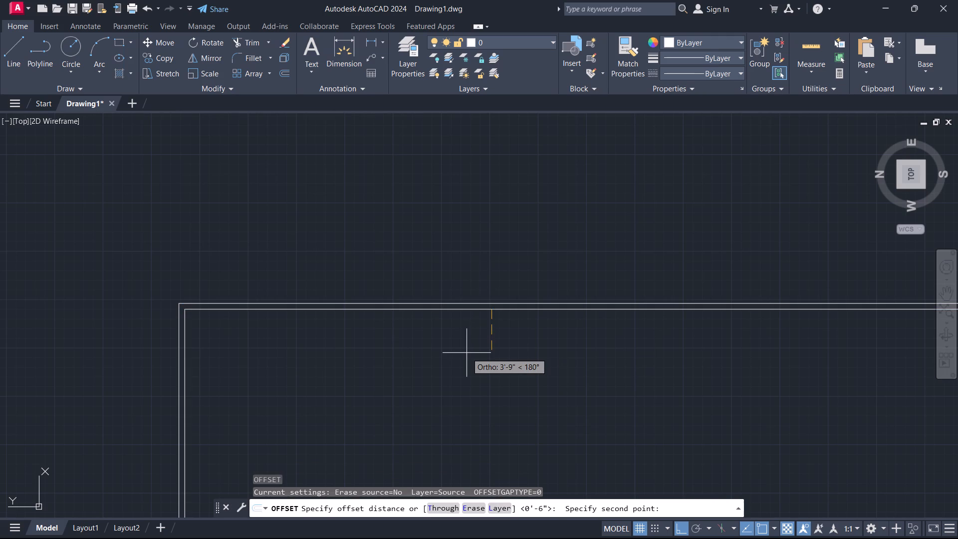
{"action": "key", "text": "9"}
{"action": "key", "text": "shift+quotedbl"}
{"action": "key", "text": "Return"}
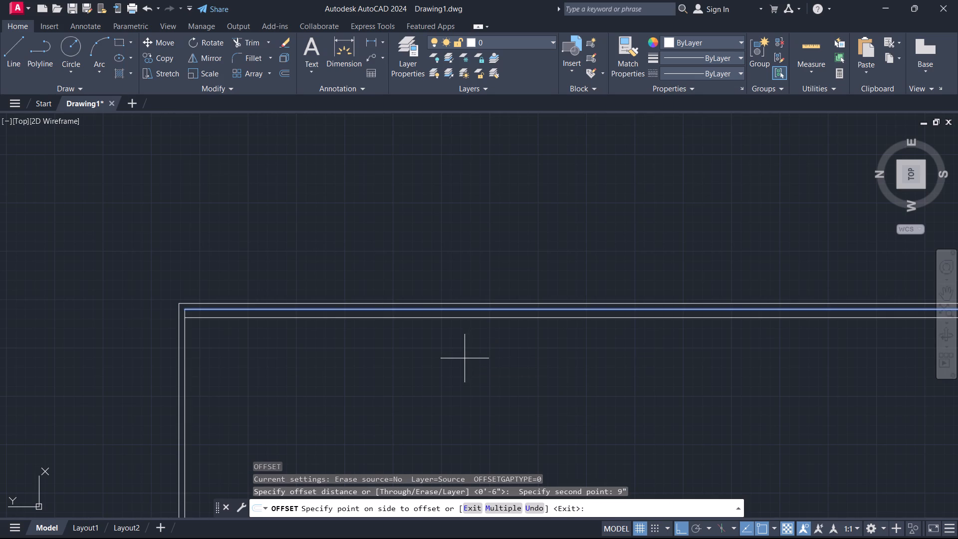
{"action": "left_click_drag", "start_coordinate": [467, 356], "coordinate": [465, 376]}
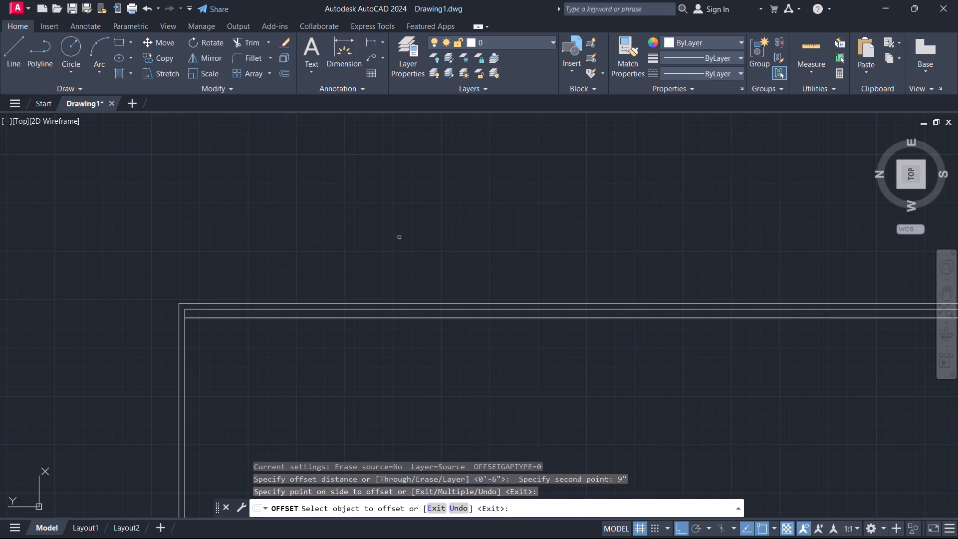
Continue the 9" inward offset around the plot, starting with the inner line of the left boundary wall.
{"action": "scroll", "coordinate": [397, 235], "scroll_direction": "down", "scroll_amount": 1}
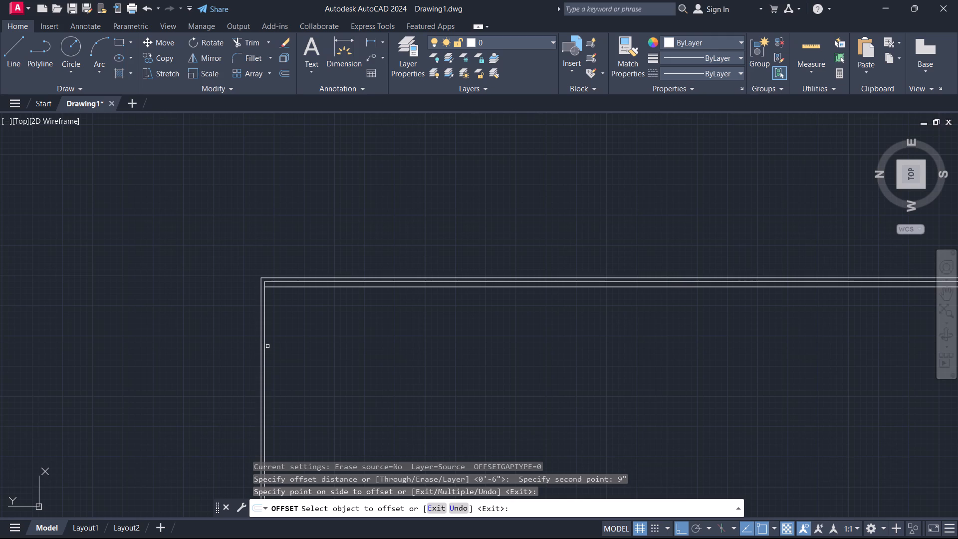
{"action": "left_click", "coordinate": [266, 349]}
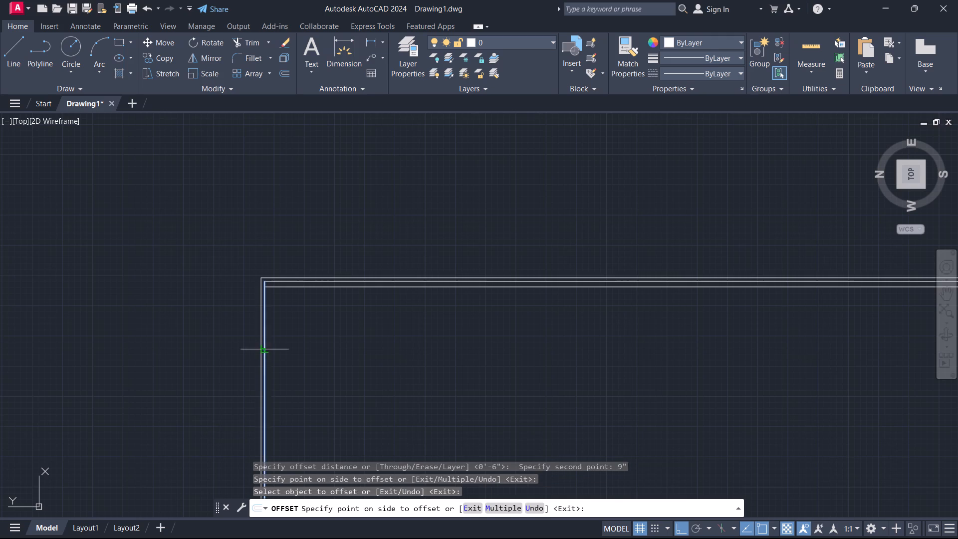
{"action": "left_click", "coordinate": [372, 393]}
{"action": "scroll", "coordinate": [532, 341], "scroll_direction": "down", "scroll_amount": 3}
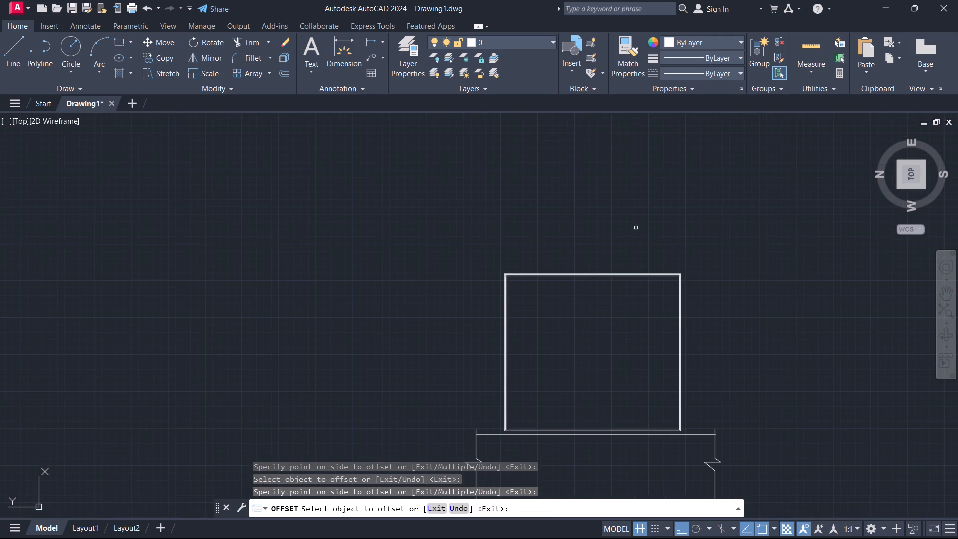
{"action": "scroll", "coordinate": [705, 375], "scroll_direction": "up", "scroll_amount": 4}
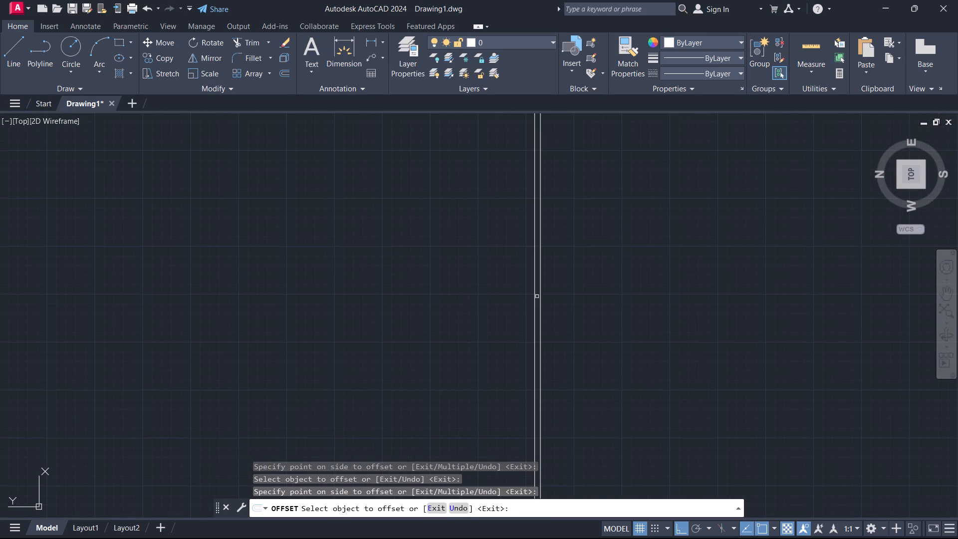
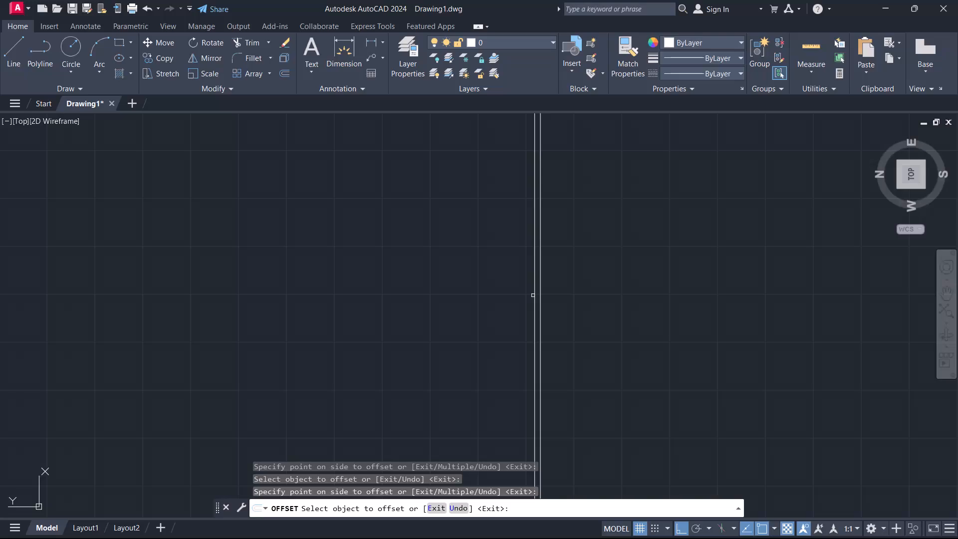
Offset the inner lines of the plot's right and bottom boundary walls 9" inward.
{"action": "left_click", "coordinate": [534, 293]}
{"action": "left_click", "coordinate": [457, 301]}
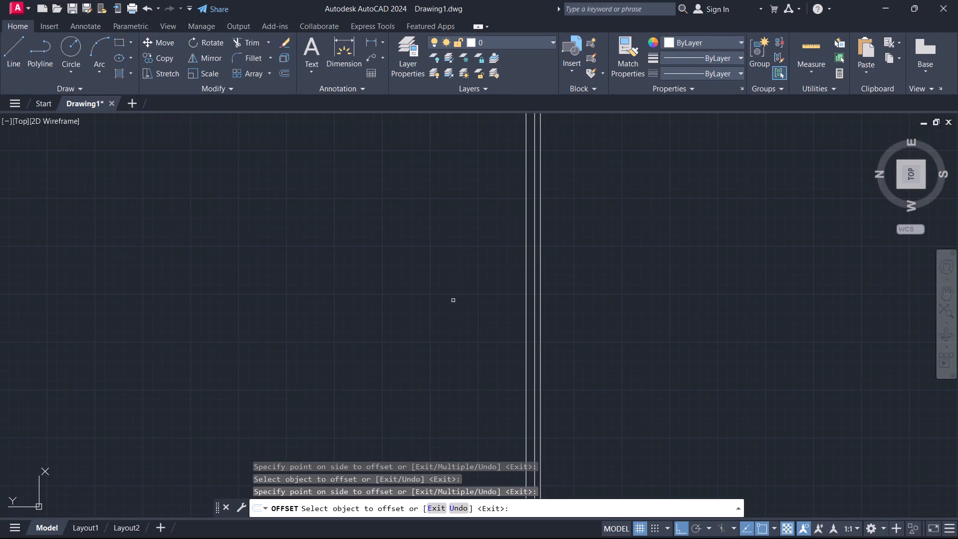
{"action": "scroll", "coordinate": [600, 249], "scroll_direction": "down", "scroll_amount": 1}
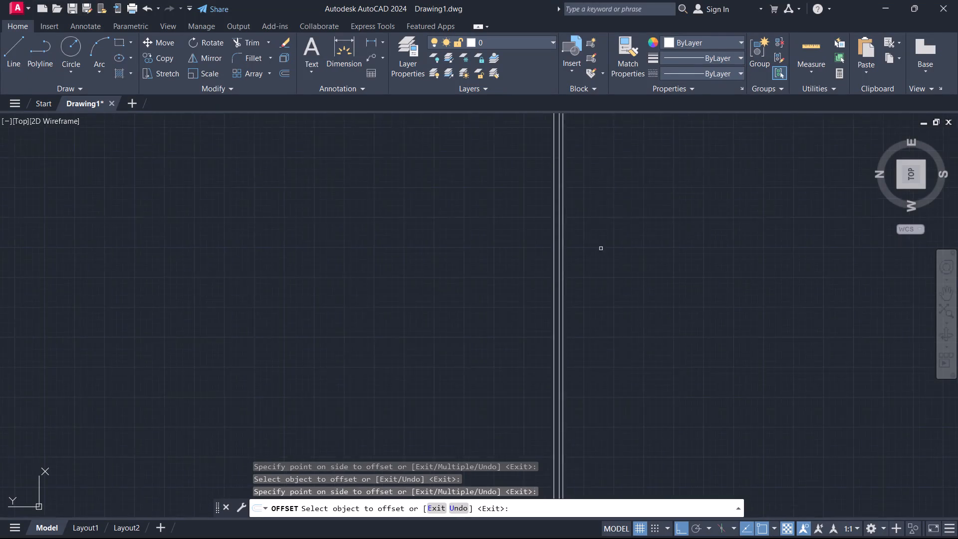
{"action": "scroll", "coordinate": [602, 249], "scroll_direction": "down", "scroll_amount": 1}
{"action": "scroll", "coordinate": [310, 453], "scroll_direction": "up", "scroll_amount": 2}
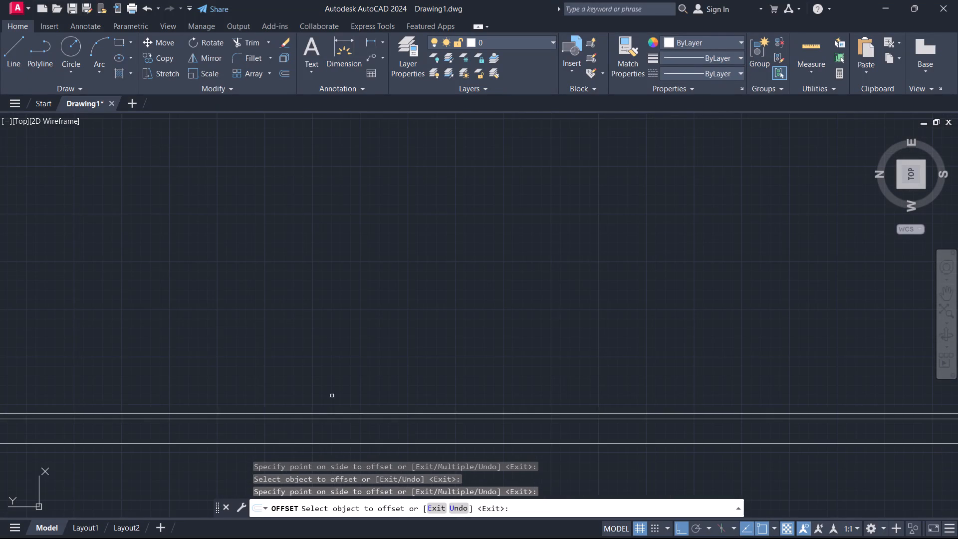
{"action": "left_click", "coordinate": [331, 412]}
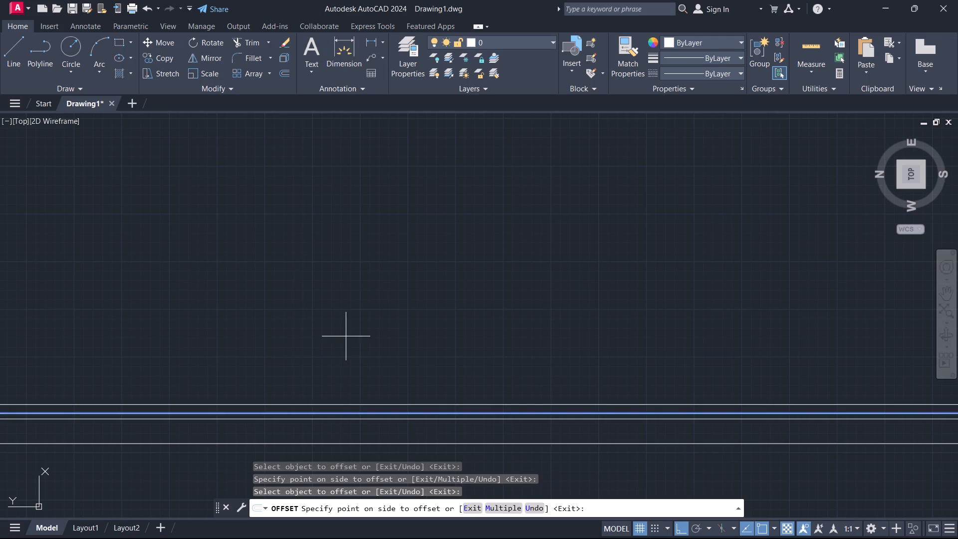
{"action": "left_click", "coordinate": [346, 336]}
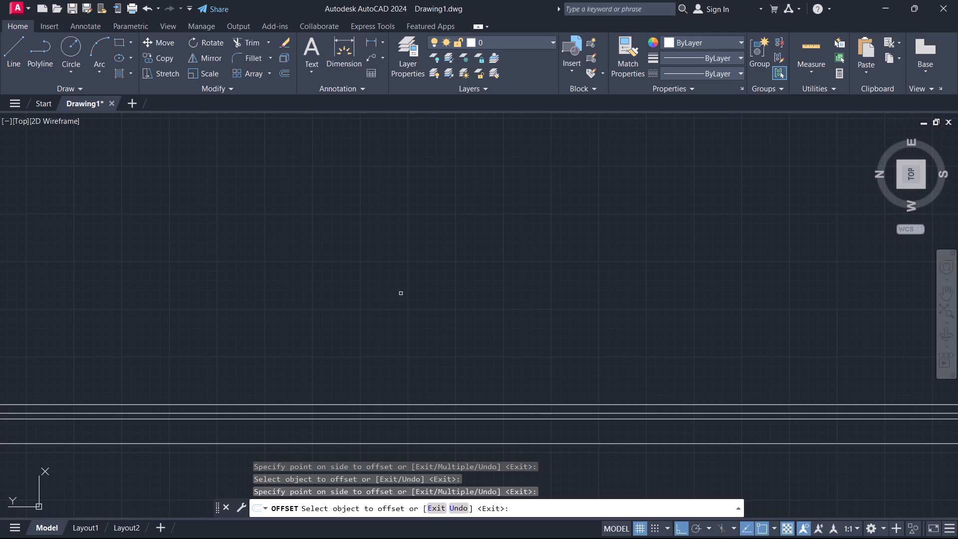
Trim the overlapping ends of the new 9" offset lines at the plot's bottom-left corner.
{"action": "scroll", "coordinate": [363, 304], "scroll_direction": "down", "scroll_amount": 1}
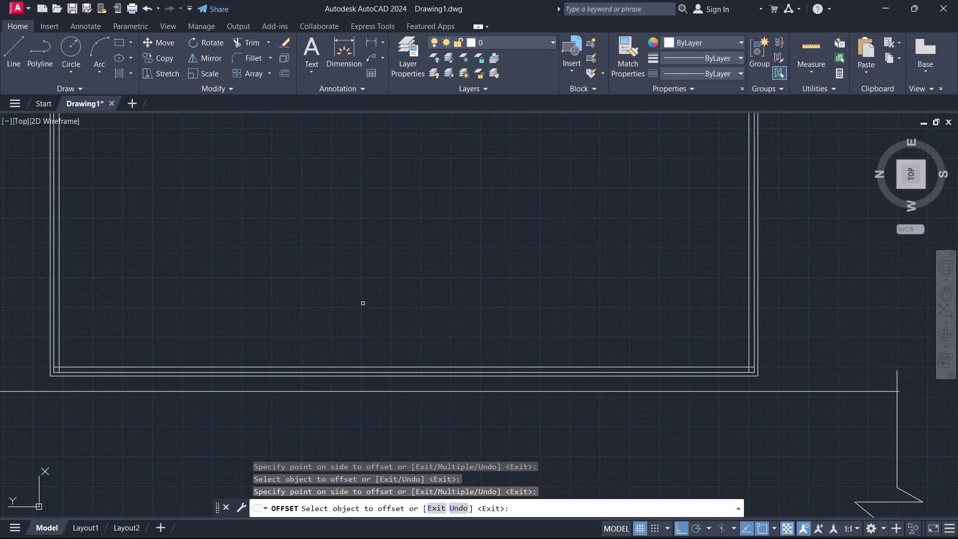
{"action": "scroll", "coordinate": [33, 336], "scroll_direction": "up", "scroll_amount": 3}
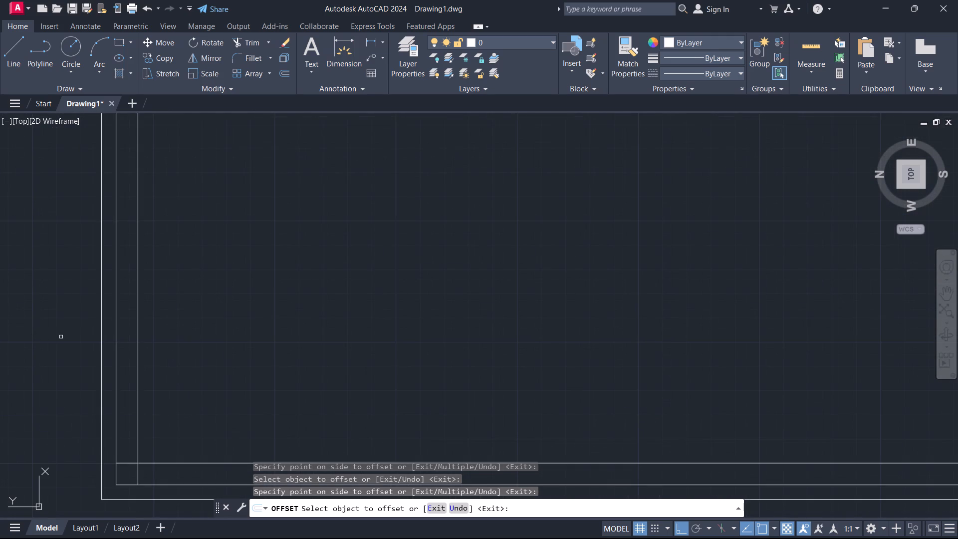
{"action": "key", "text": "Escape"}
{"action": "type", "text": "tr"}
{"action": "key", "text": "Return"}
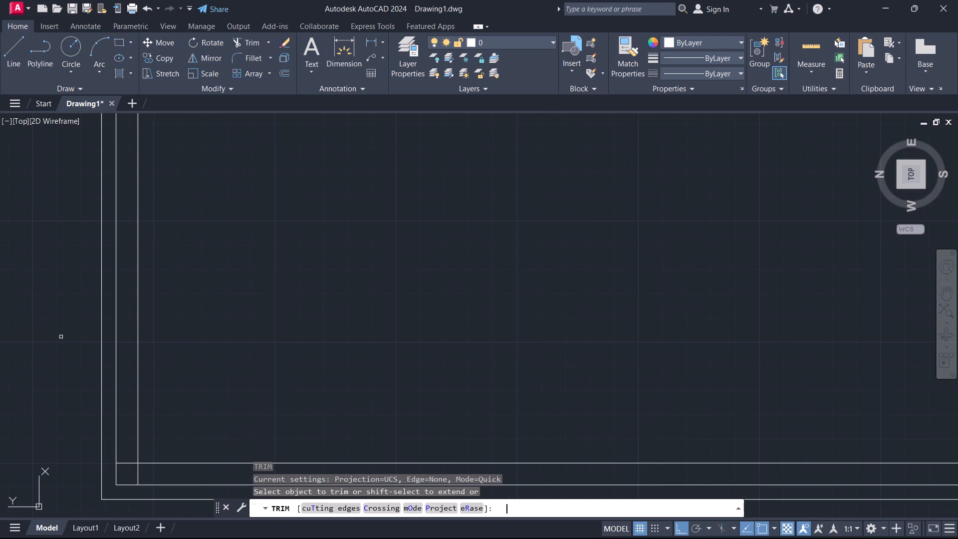
{"action": "left_click", "coordinate": [152, 478]}
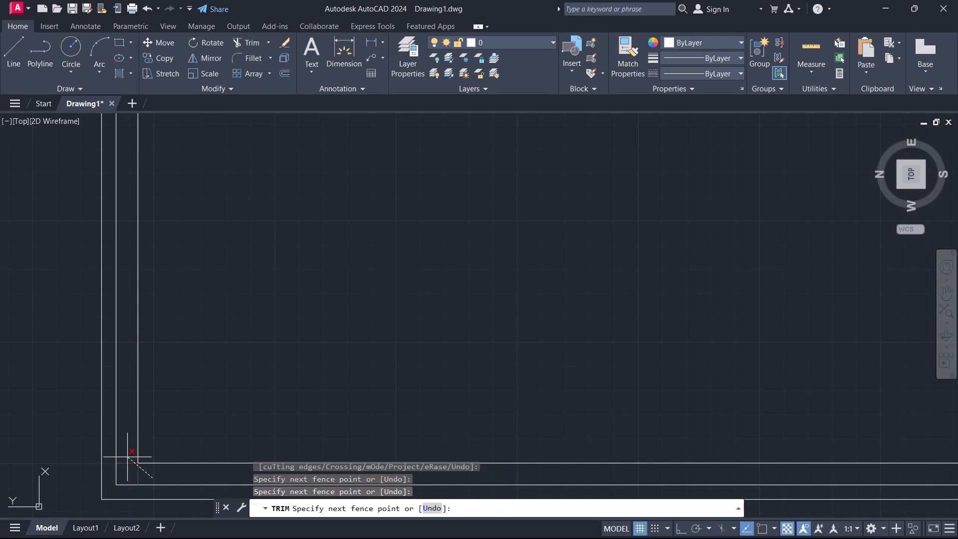
{"action": "left_click", "coordinate": [127, 457]}
Trim the overlapping ends of the 9" offset lines at the plot's bottom-right corner.
{"action": "scroll", "coordinate": [181, 383], "scroll_direction": "down", "scroll_amount": 2}
{"action": "scroll", "coordinate": [266, 378], "scroll_direction": "down", "scroll_amount": 1}
{"action": "scroll", "coordinate": [527, 378], "scroll_direction": "down", "scroll_amount": 1}
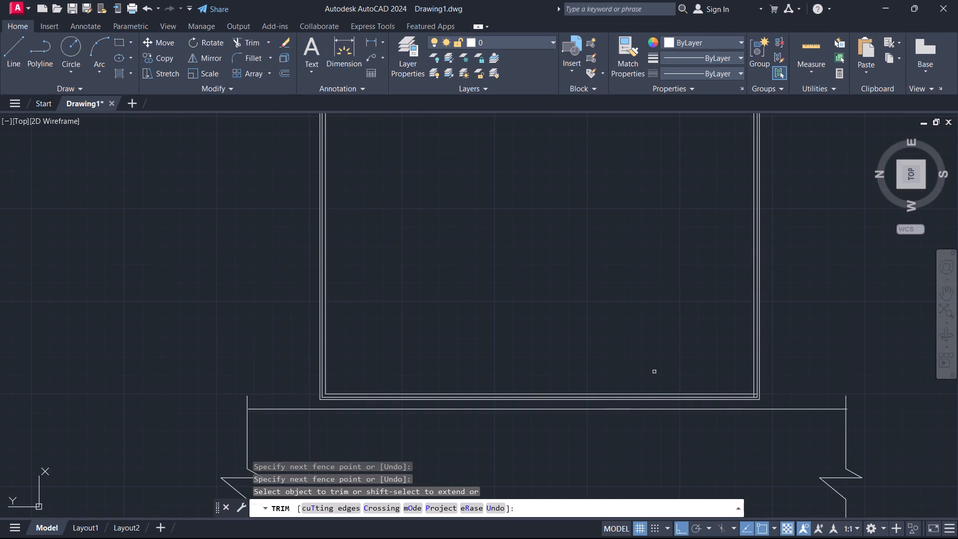
{"action": "scroll", "coordinate": [803, 399], "scroll_direction": "up", "scroll_amount": 3}
{"action": "scroll", "coordinate": [575, 355], "scroll_direction": "up", "scroll_amount": 3}
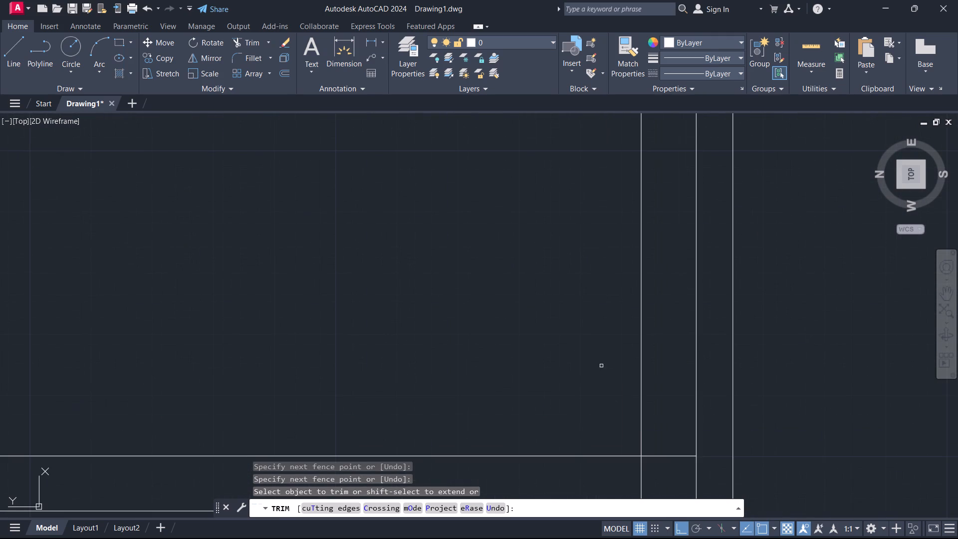
{"action": "left_click", "coordinate": [674, 451]}
{"action": "left_click", "coordinate": [634, 486]}
Trim the overlapping ends of the 9" offset lines at the plot's top-left corner.
{"action": "scroll", "coordinate": [586, 422], "scroll_direction": "down", "scroll_amount": 6}
{"action": "middle_click_drag", "start_coordinate": [512, 294], "coordinate": [631, 538]}
{"action": "scroll", "coordinate": [631, 538], "scroll_direction": "up", "scroll_amount": 1}
{"action": "scroll", "coordinate": [162, 203], "scroll_direction": "up", "scroll_amount": 2}
{"action": "scroll", "coordinate": [513, 467], "scroll_direction": "up", "scroll_amount": 2}
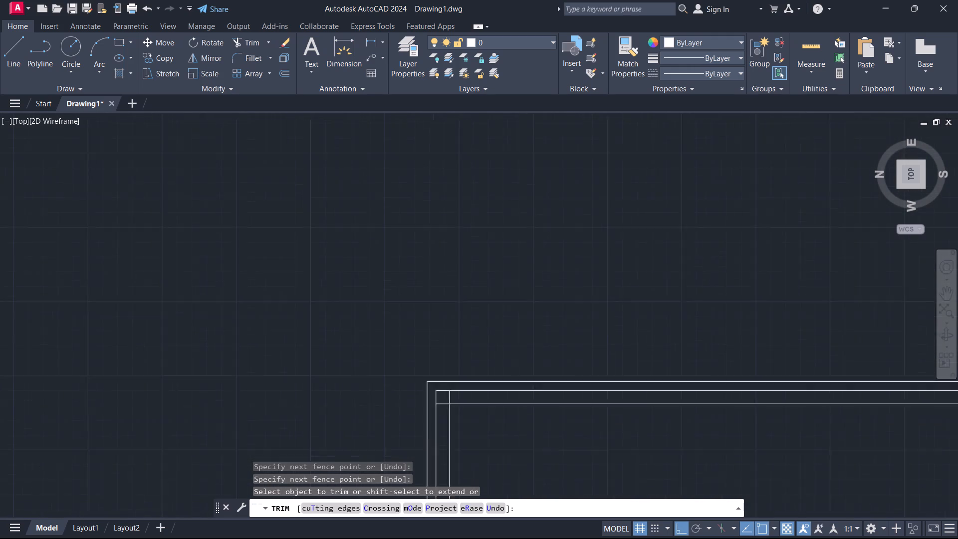
{"action": "scroll", "coordinate": [494, 472], "scroll_direction": "up", "scroll_amount": 1}
{"action": "left_click", "coordinate": [392, 283]}
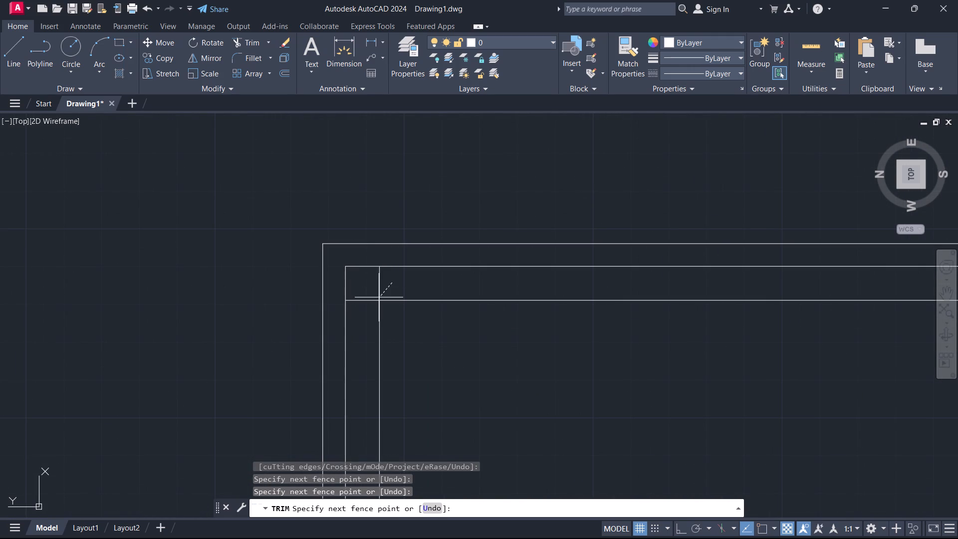
{"action": "left_click", "coordinate": [357, 307]}
Trim the overlapping ends of the 9" offset lines at the plot's top-right corner and finish trimming.
{"action": "scroll", "coordinate": [193, 164], "scroll_direction": "down", "scroll_amount": 3}
{"action": "scroll", "coordinate": [273, 189], "scroll_direction": "down", "scroll_amount": 1}
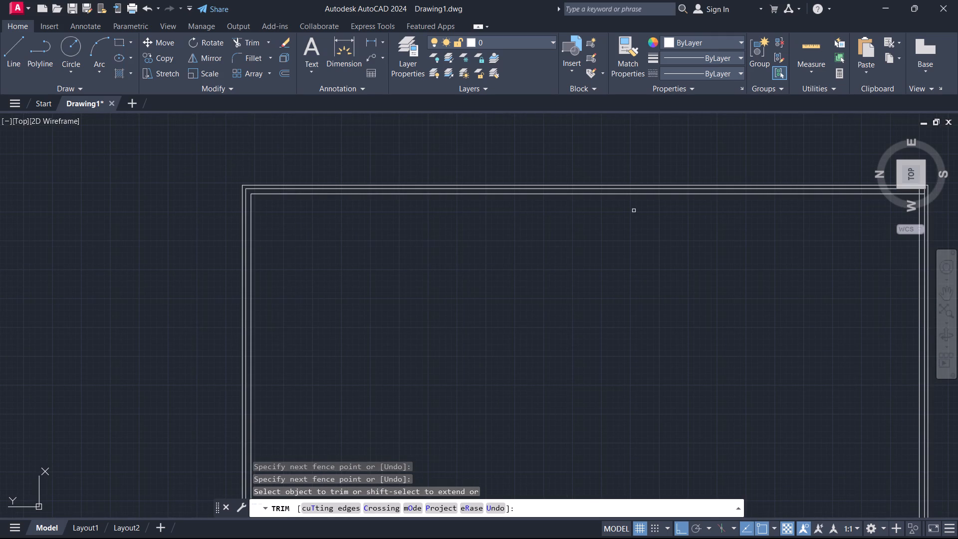
{"action": "middle_click_drag", "start_coordinate": [809, 218], "coordinate": [381, 251]}
{"action": "scroll", "coordinate": [474, 193], "scroll_direction": "up", "scroll_amount": 3}
{"action": "scroll", "coordinate": [593, 310], "scroll_direction": "up", "scroll_amount": 2}
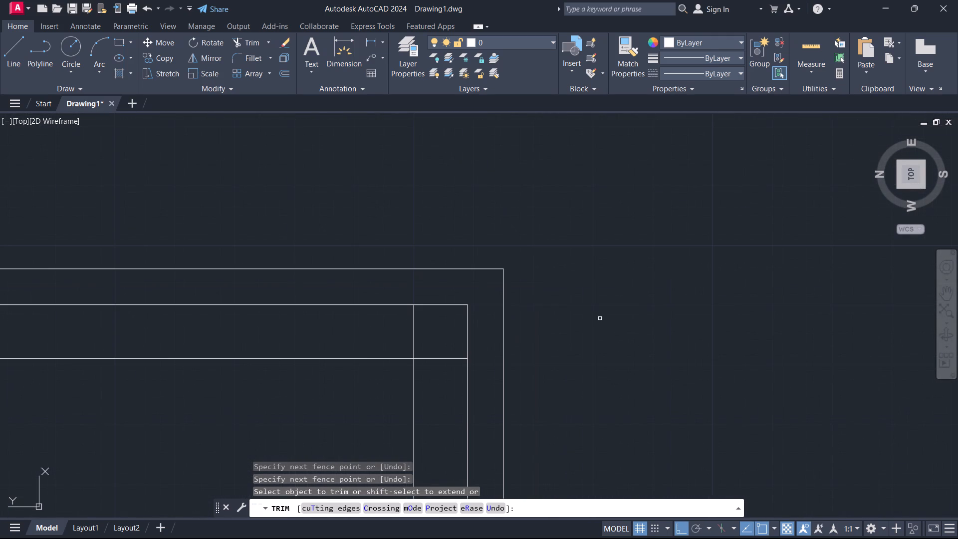
{"action": "left_click", "coordinate": [394, 326]}
{"action": "left_click", "coordinate": [446, 362]}
{"action": "key", "text": "Escape"}
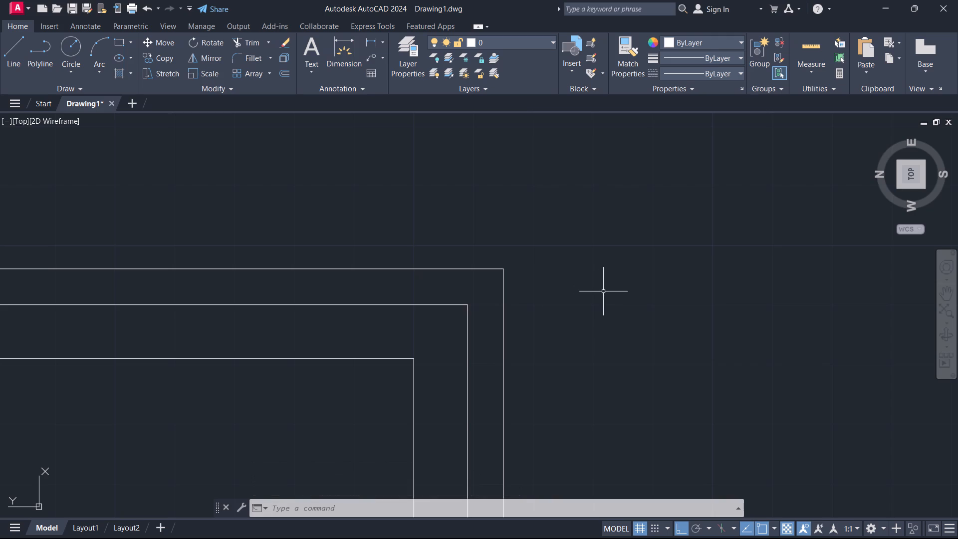
Examine the offset wall lines around the plot, including the corners and the left boundary wall up close.
{"action": "scroll", "coordinate": [622, 284], "scroll_direction": "down", "scroll_amount": 3}
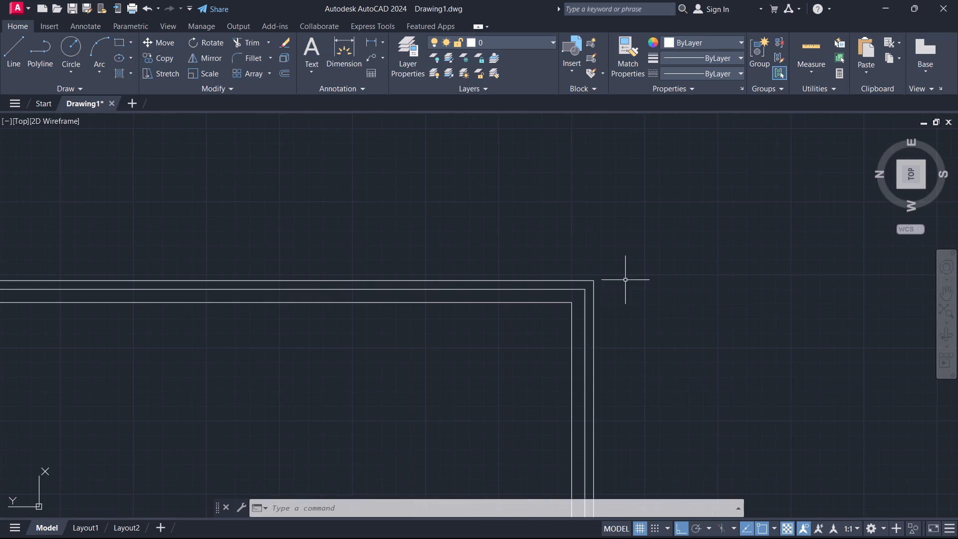
{"action": "scroll", "coordinate": [625, 280], "scroll_direction": "down", "scroll_amount": 2}
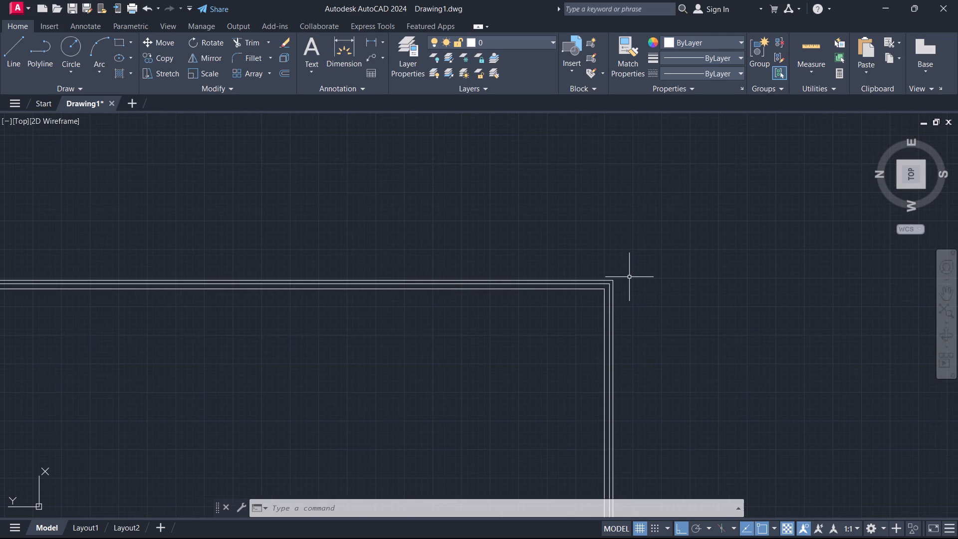
{"action": "scroll", "coordinate": [630, 275], "scroll_direction": "down", "scroll_amount": 1}
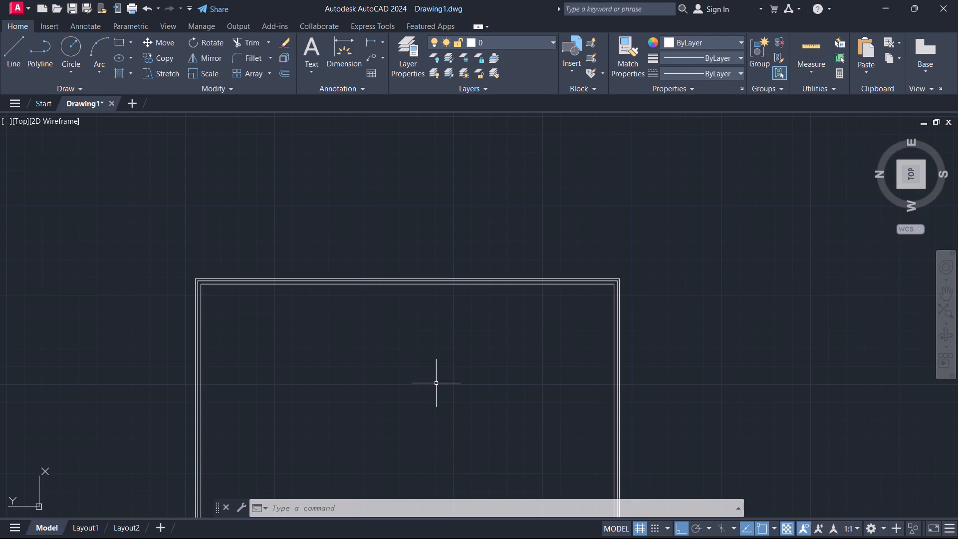
{"action": "middle_click_drag", "start_coordinate": [436, 383], "coordinate": [485, 247]}
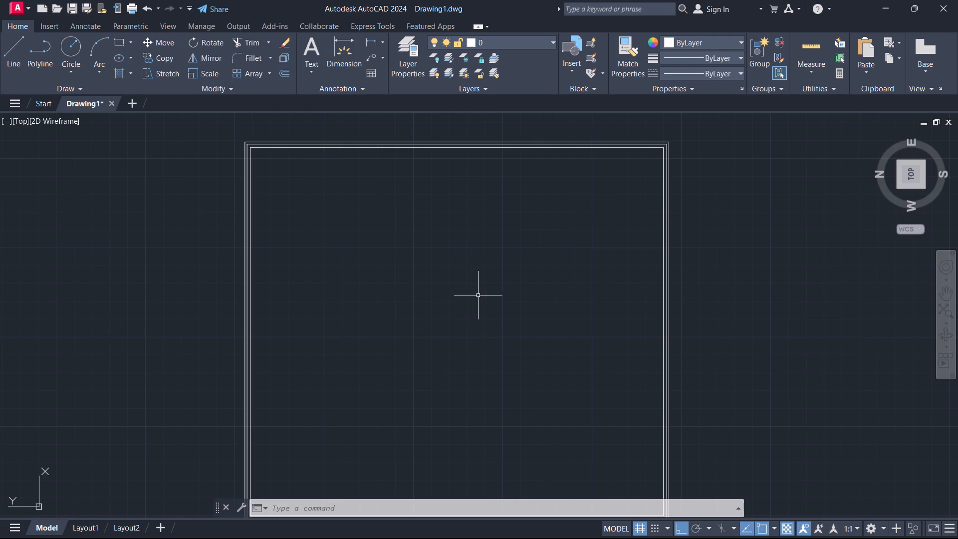
{"action": "scroll", "coordinate": [474, 299], "scroll_direction": "down", "scroll_amount": 1}
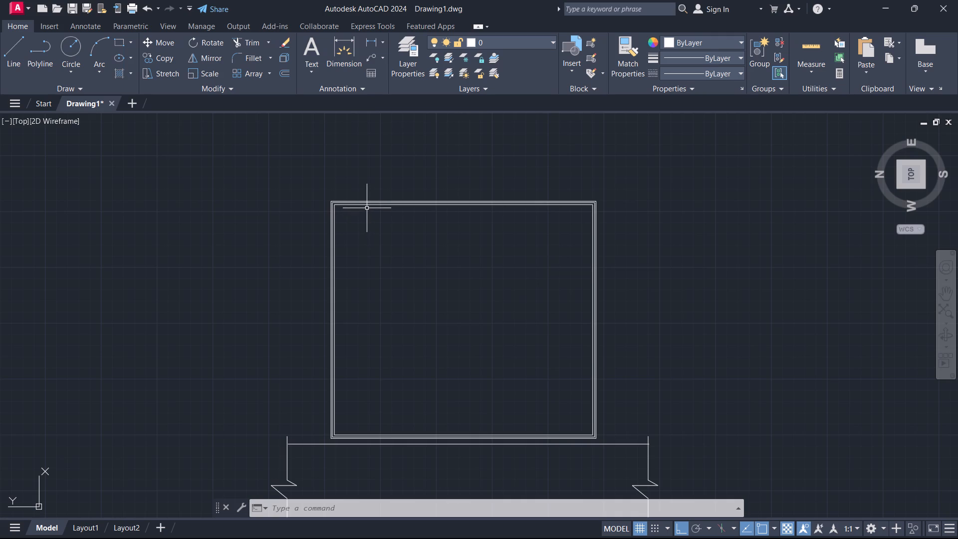
{"action": "scroll", "coordinate": [354, 201], "scroll_direction": "up", "scroll_amount": 3}
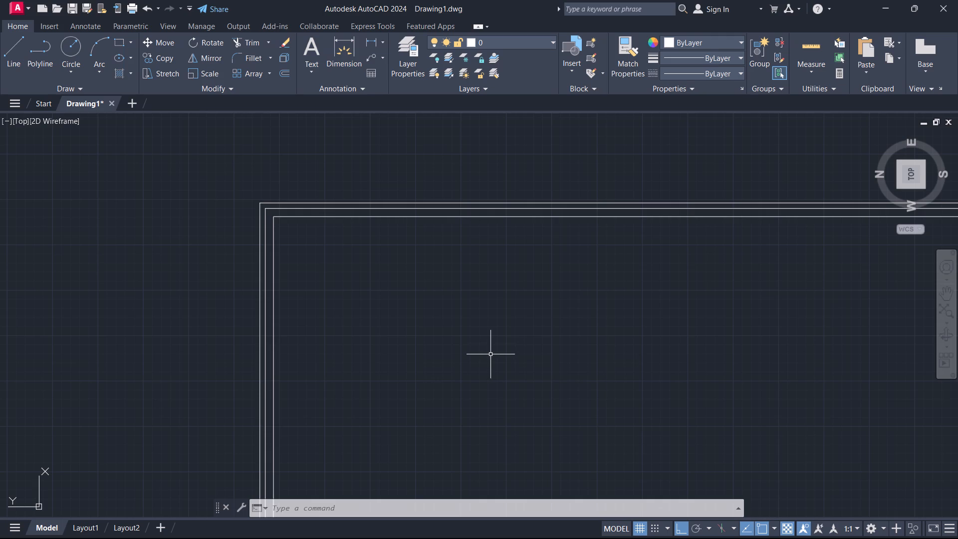
{"action": "scroll", "coordinate": [374, 352], "scroll_direction": "down", "scroll_amount": 1}
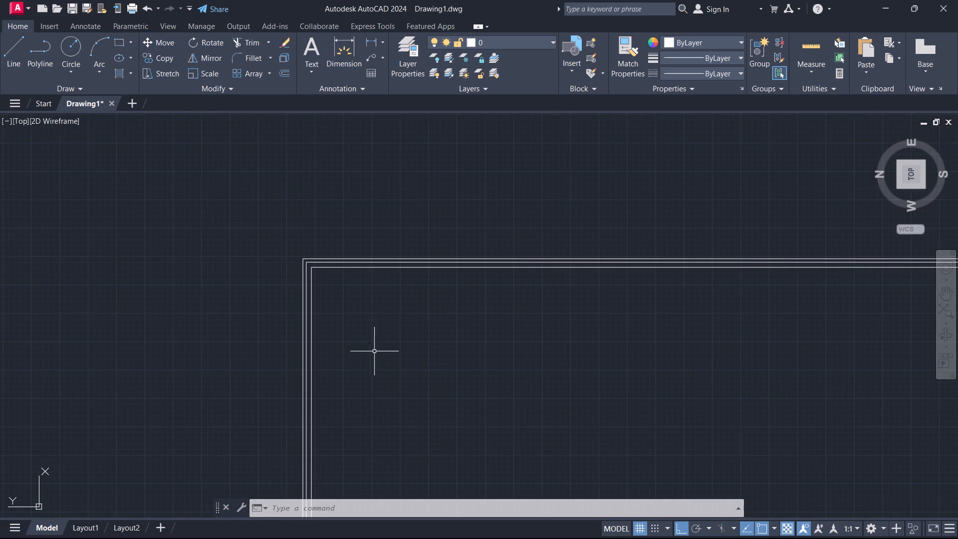
{"action": "middle_click_drag", "start_coordinate": [448, 368], "coordinate": [355, 216]}
{"action": "scroll", "coordinate": [371, 259], "scroll_direction": "down", "scroll_amount": 1}
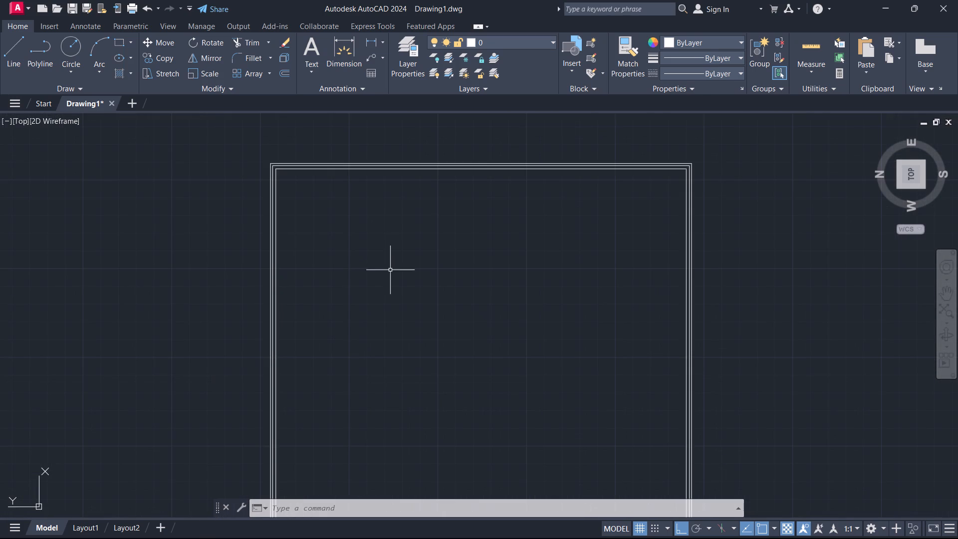
{"action": "middle_click_drag", "start_coordinate": [501, 298], "coordinate": [445, 236]}
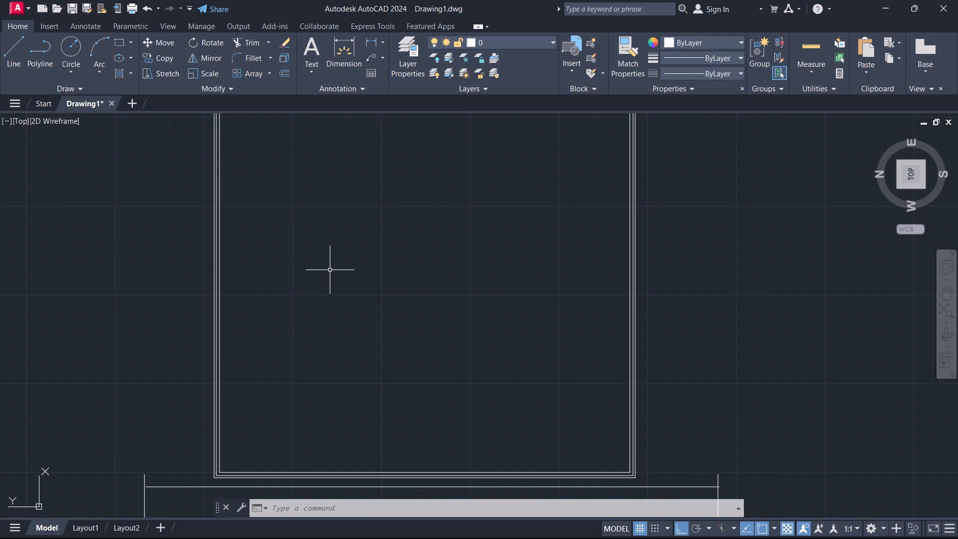
{"action": "scroll", "coordinate": [218, 268], "scroll_direction": "up", "scroll_amount": 1}
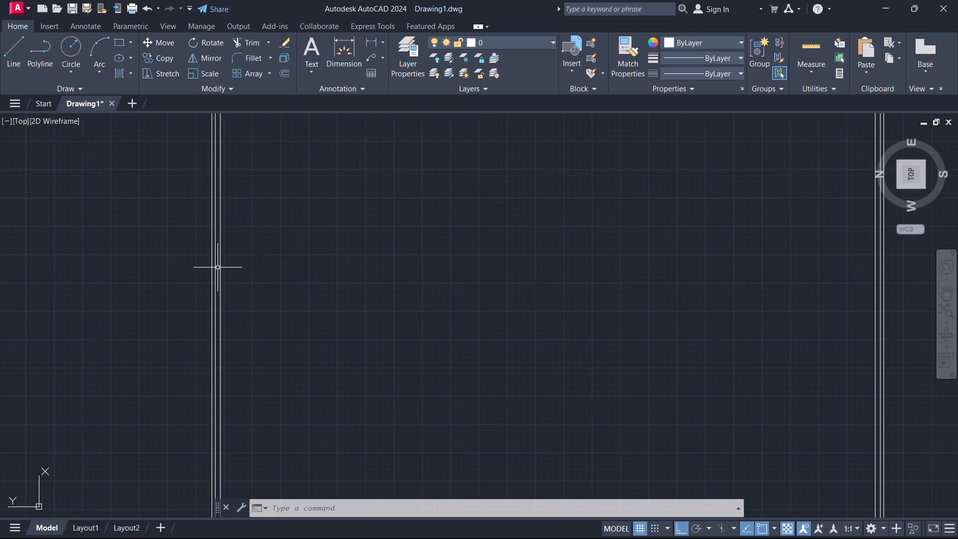
{"action": "scroll", "coordinate": [215, 270], "scroll_direction": "up", "scroll_amount": 6}
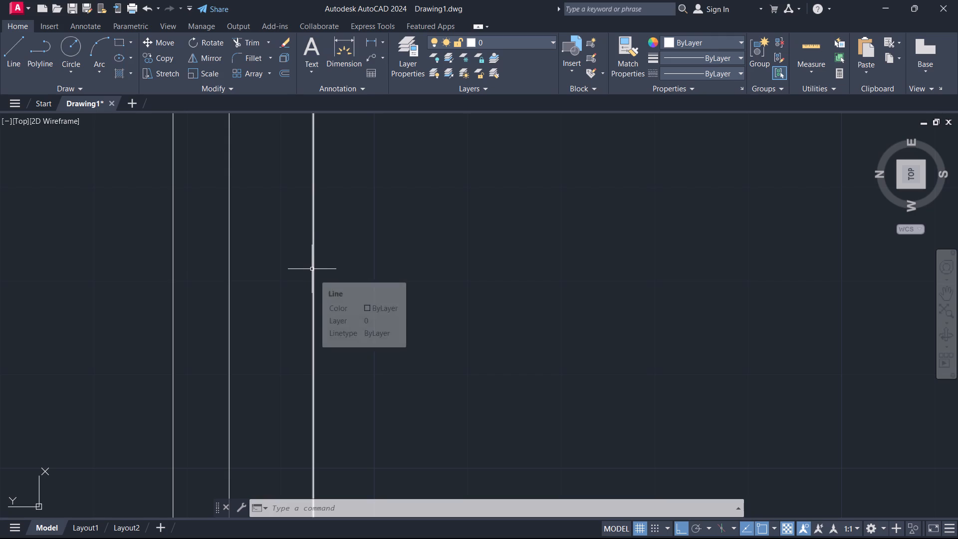
{"action": "scroll", "coordinate": [312, 269], "scroll_direction": "down", "scroll_amount": 3}
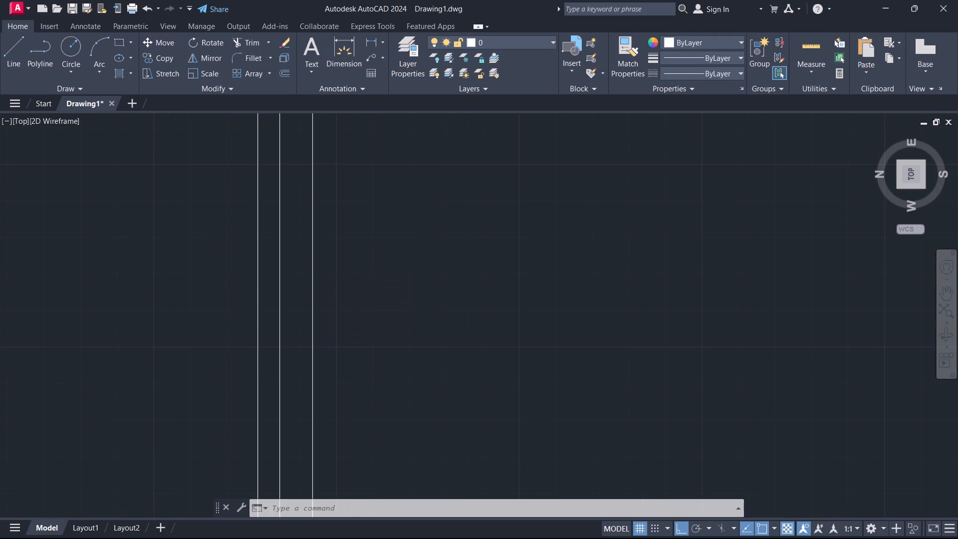
{"action": "scroll", "coordinate": [312, 269], "scroll_direction": "down", "scroll_amount": 5}
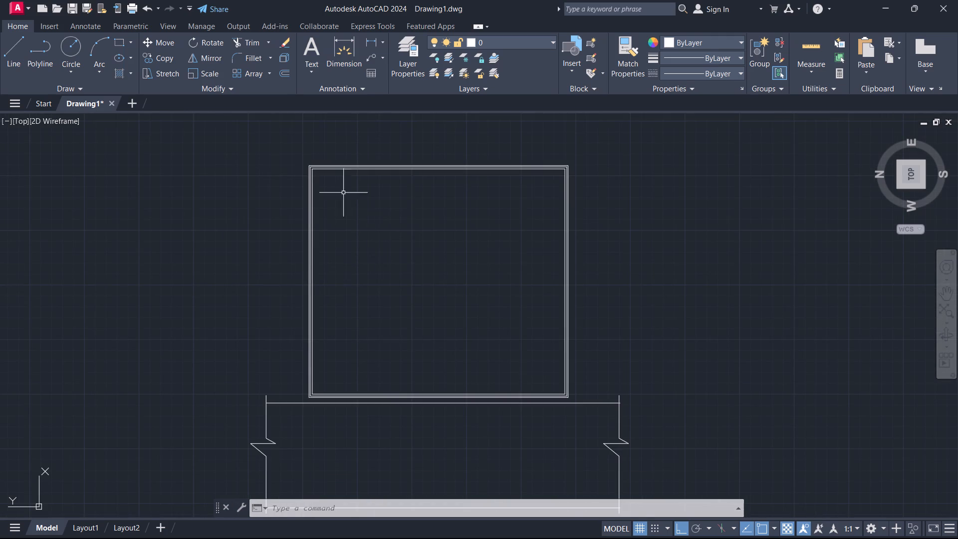
{"action": "scroll", "coordinate": [341, 165], "scroll_direction": "up", "scroll_amount": 2}
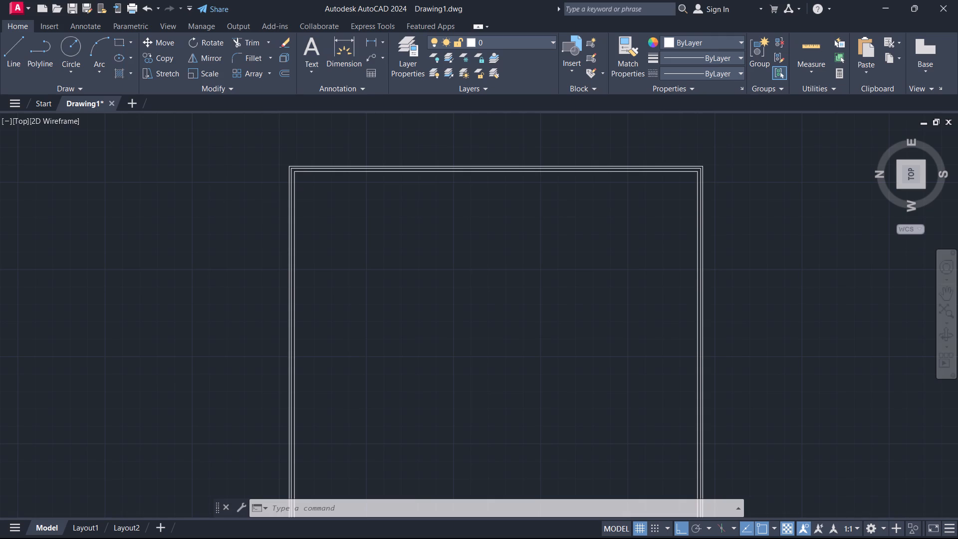
{"action": "middle_click_drag", "start_coordinate": [347, 276], "coordinate": [267, 232]}
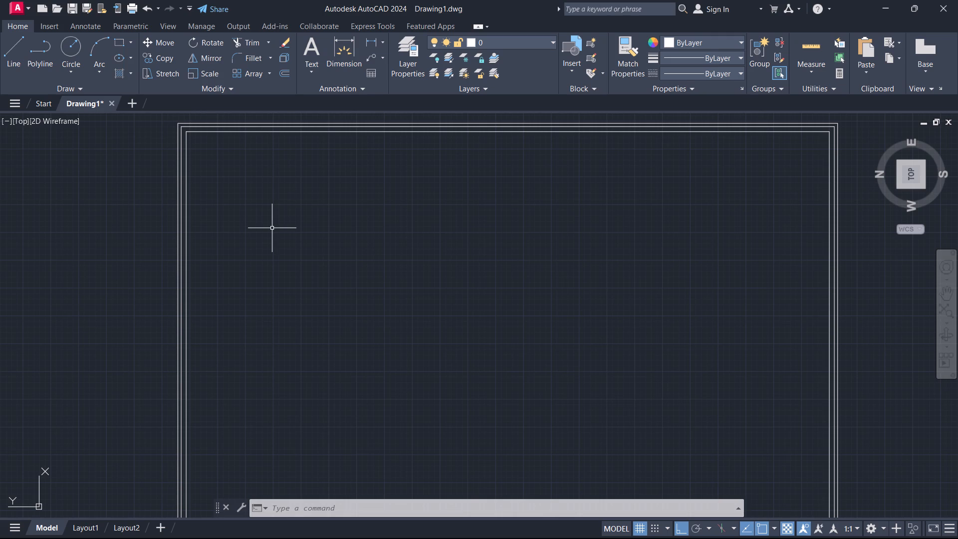
{"action": "middle_click_drag", "start_coordinate": [297, 256], "coordinate": [295, 230]}
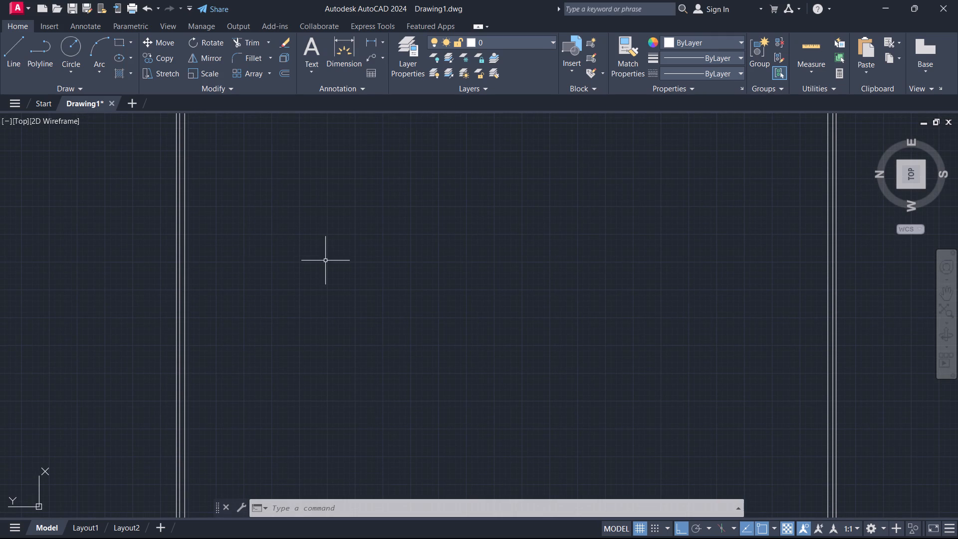
{"action": "scroll", "coordinate": [328, 272], "scroll_direction": "down", "scroll_amount": 1}
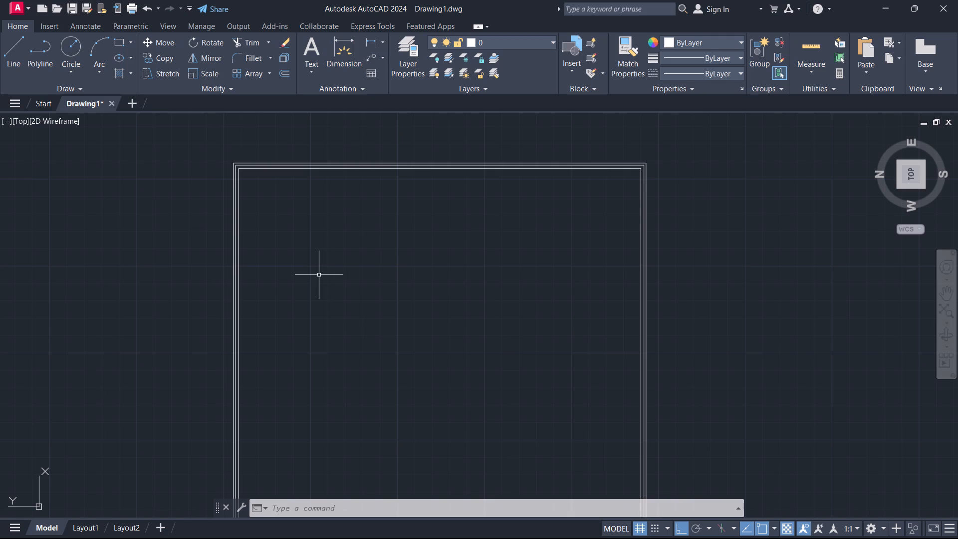
Examine the plot's offset wall lines, with the top-left corner up close, and the road in front.
{"action": "middle_click_drag", "start_coordinate": [353, 301], "coordinate": [350, 279]}
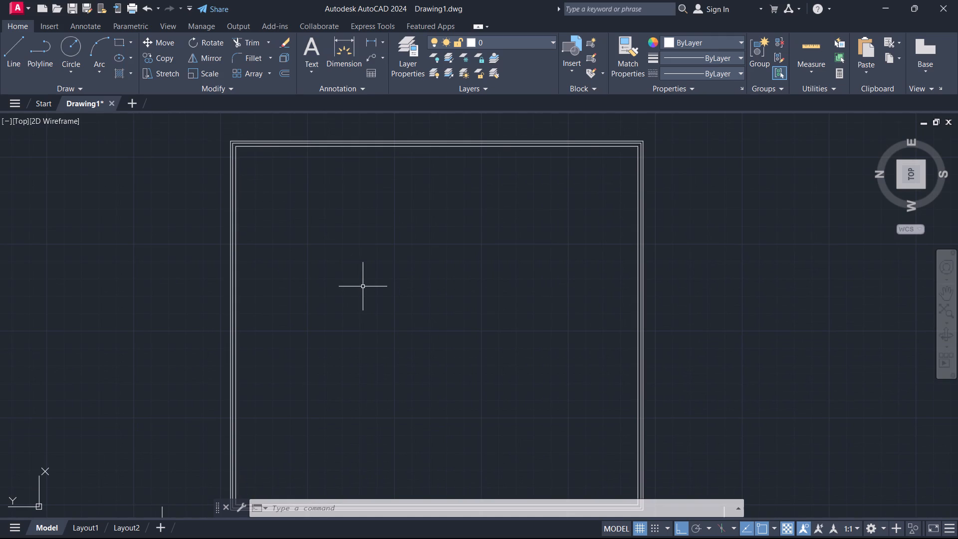
{"action": "scroll", "coordinate": [376, 301], "scroll_direction": "down", "scroll_amount": 1}
{"action": "right_click_drag", "start_coordinate": [391, 282], "coordinate": [385, 284]}
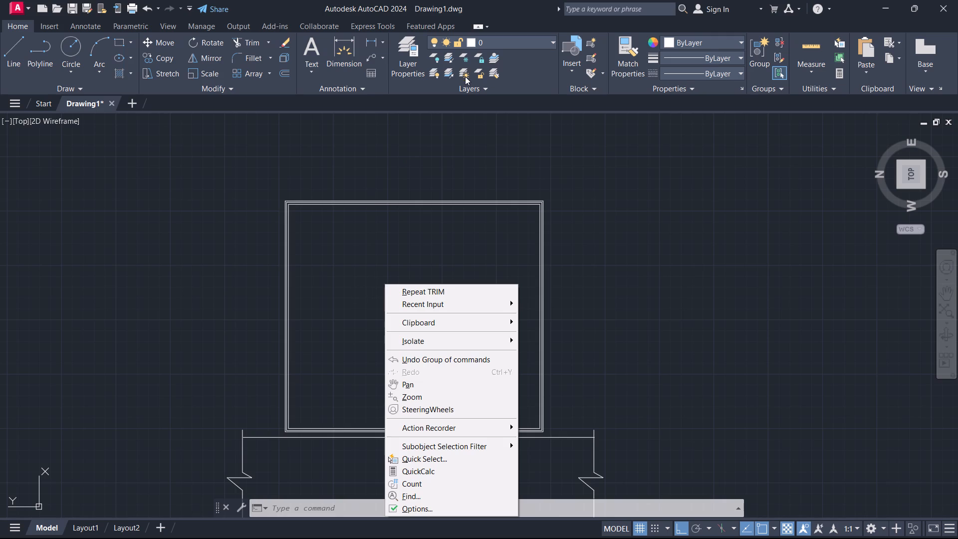
{"action": "middle_click_drag", "start_coordinate": [404, 236], "coordinate": [426, 166]}
{"action": "key", "text": "Escape"}
{"action": "middle_click_drag", "start_coordinate": [418, 255], "coordinate": [435, 199]}
{"action": "scroll", "coordinate": [288, 142], "scroll_direction": "up", "scroll_amount": 6}
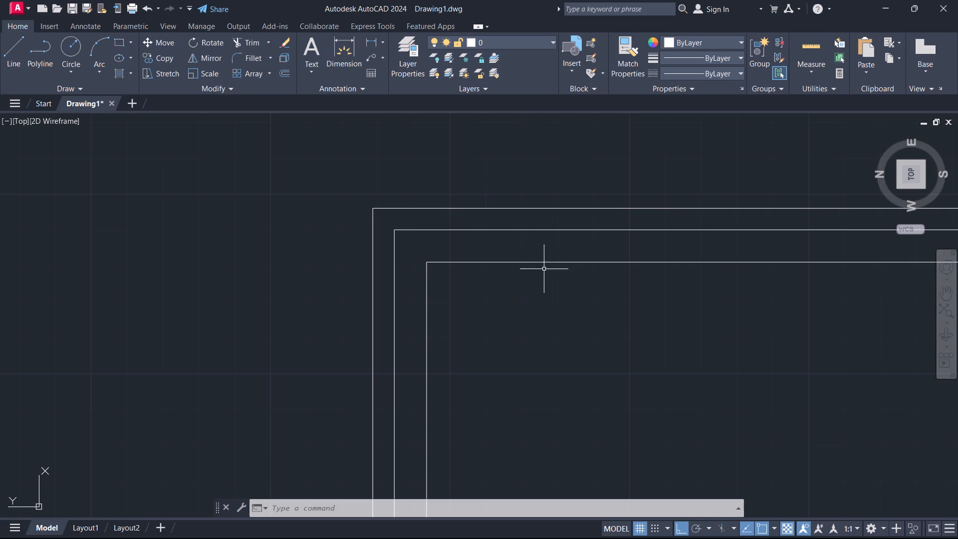
{"action": "scroll", "coordinate": [546, 286], "scroll_direction": "down", "scroll_amount": 2}
{"action": "middle_click_drag", "start_coordinate": [586, 349], "coordinate": [227, 110]}
{"action": "scroll", "coordinate": [256, 122], "scroll_direction": "down", "scroll_amount": 3}
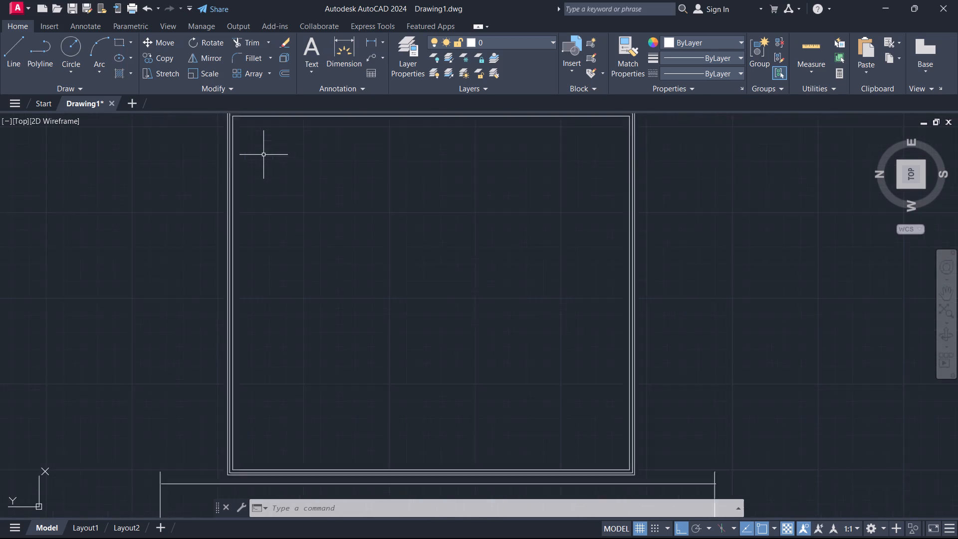
{"action": "scroll", "coordinate": [266, 164], "scroll_direction": "down", "scroll_amount": 2}
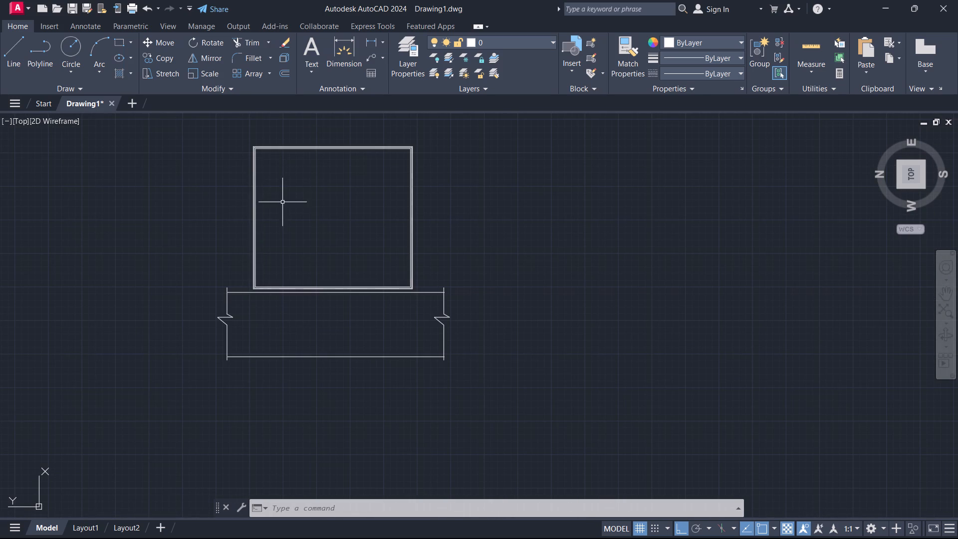
{"action": "scroll", "coordinate": [251, 169], "scroll_direction": "up", "scroll_amount": 3}
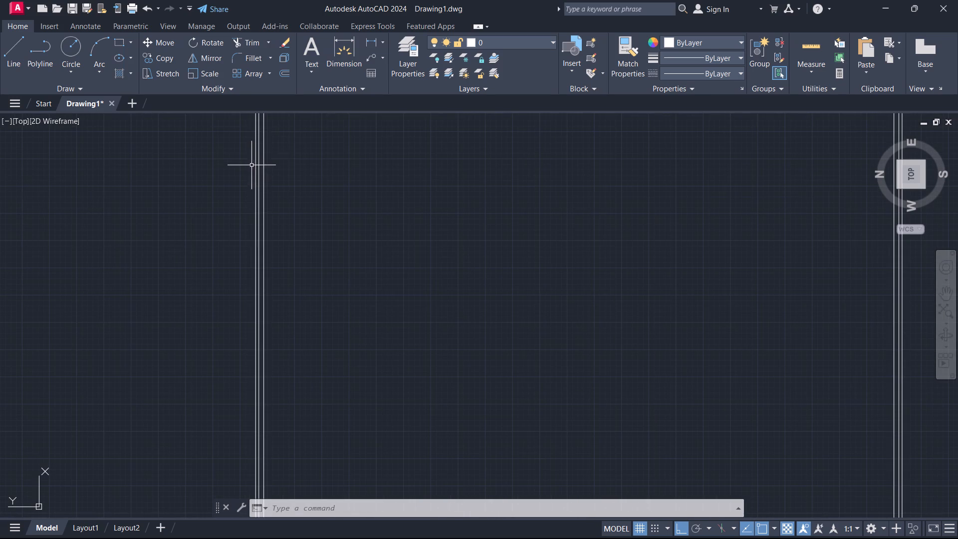
{"action": "middle_click_drag", "start_coordinate": [286, 164], "coordinate": [265, 269]}
{"action": "scroll", "coordinate": [229, 177], "scroll_direction": "up", "scroll_amount": 3}
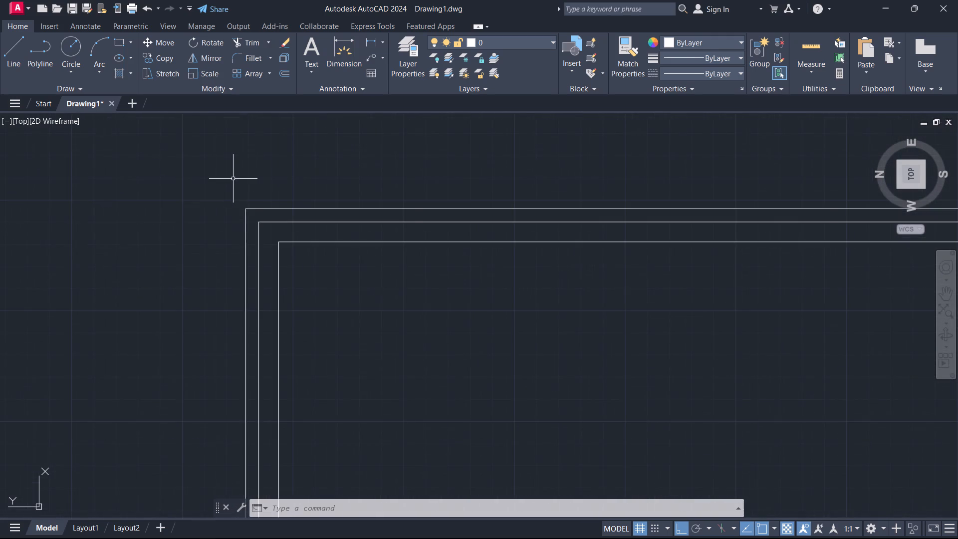
{"action": "scroll", "coordinate": [247, 170], "scroll_direction": "down", "scroll_amount": 4}
{"action": "scroll", "coordinate": [381, 227], "scroll_direction": "down", "scroll_amount": 1}
{"action": "middle_click_drag", "start_coordinate": [390, 267], "coordinate": [390, 203]}
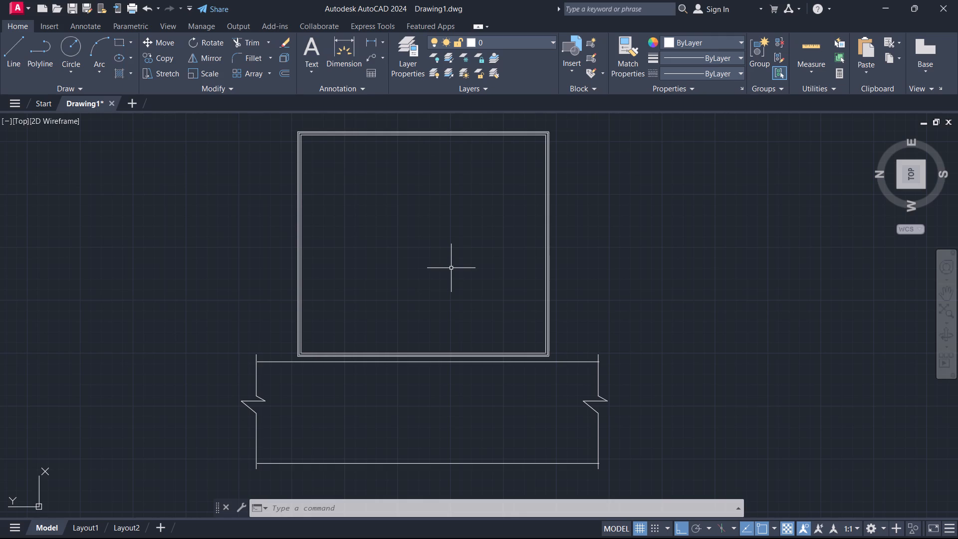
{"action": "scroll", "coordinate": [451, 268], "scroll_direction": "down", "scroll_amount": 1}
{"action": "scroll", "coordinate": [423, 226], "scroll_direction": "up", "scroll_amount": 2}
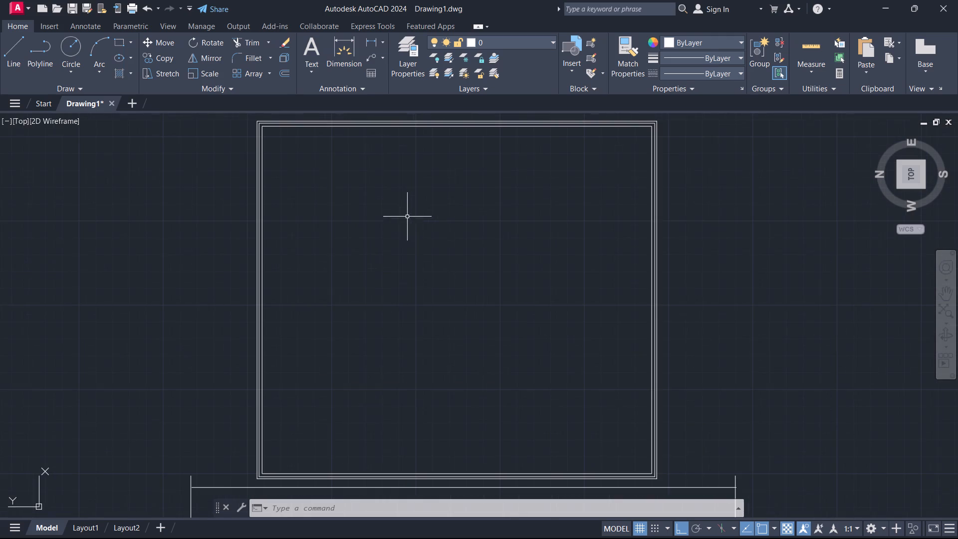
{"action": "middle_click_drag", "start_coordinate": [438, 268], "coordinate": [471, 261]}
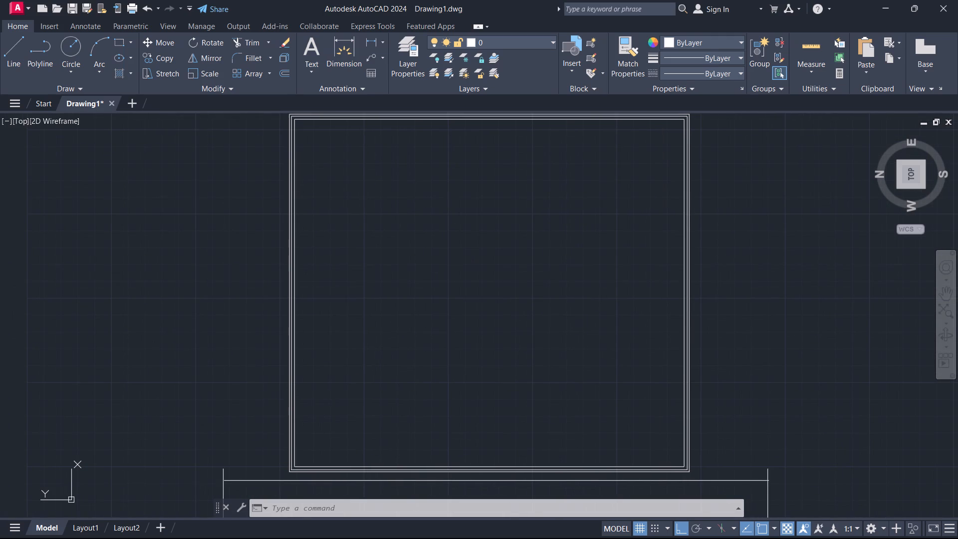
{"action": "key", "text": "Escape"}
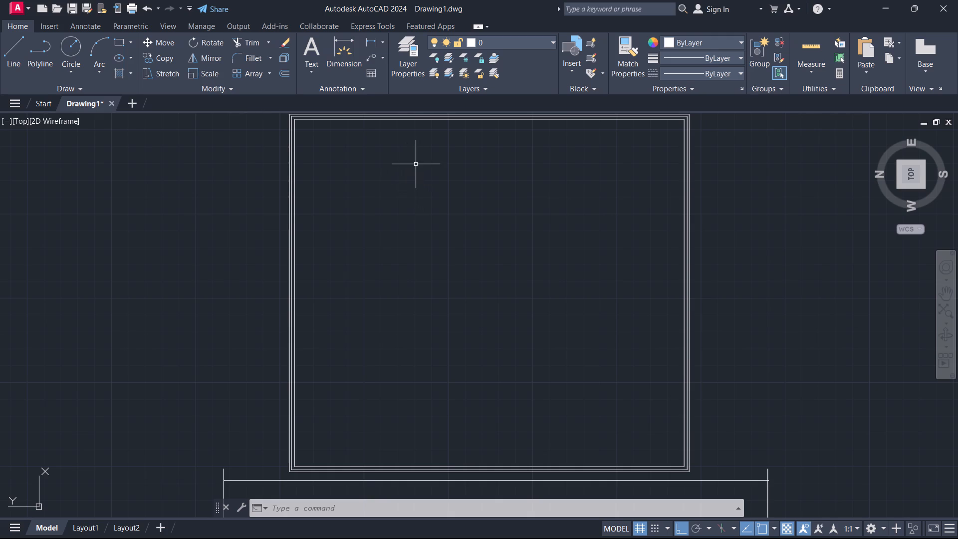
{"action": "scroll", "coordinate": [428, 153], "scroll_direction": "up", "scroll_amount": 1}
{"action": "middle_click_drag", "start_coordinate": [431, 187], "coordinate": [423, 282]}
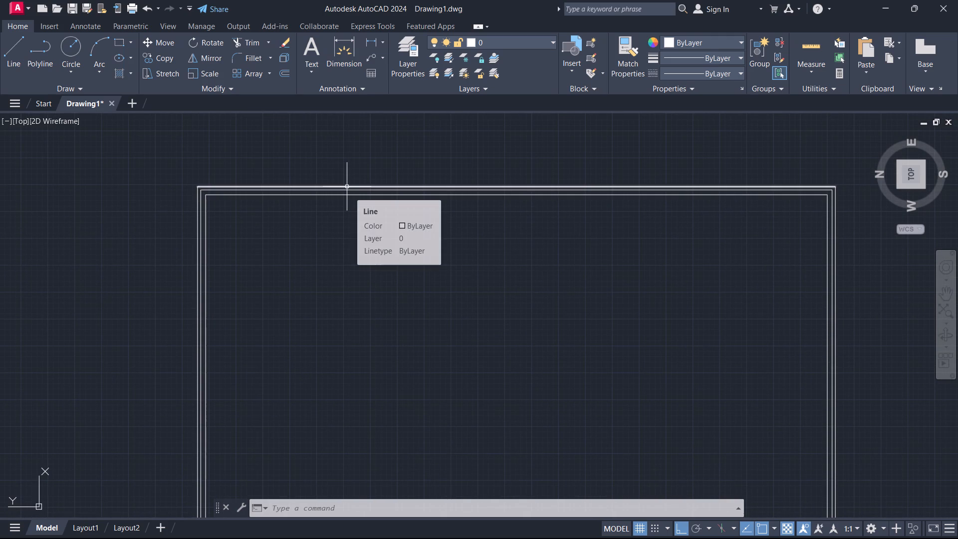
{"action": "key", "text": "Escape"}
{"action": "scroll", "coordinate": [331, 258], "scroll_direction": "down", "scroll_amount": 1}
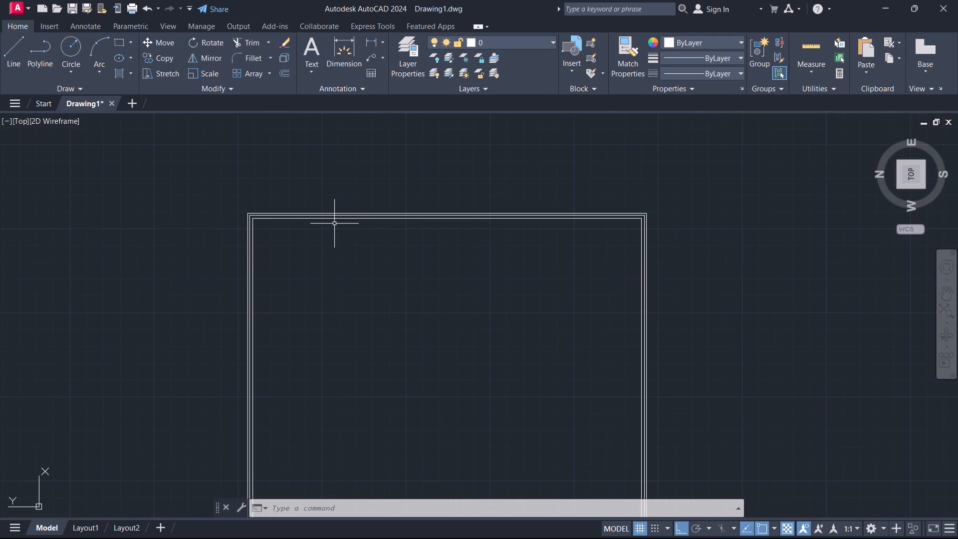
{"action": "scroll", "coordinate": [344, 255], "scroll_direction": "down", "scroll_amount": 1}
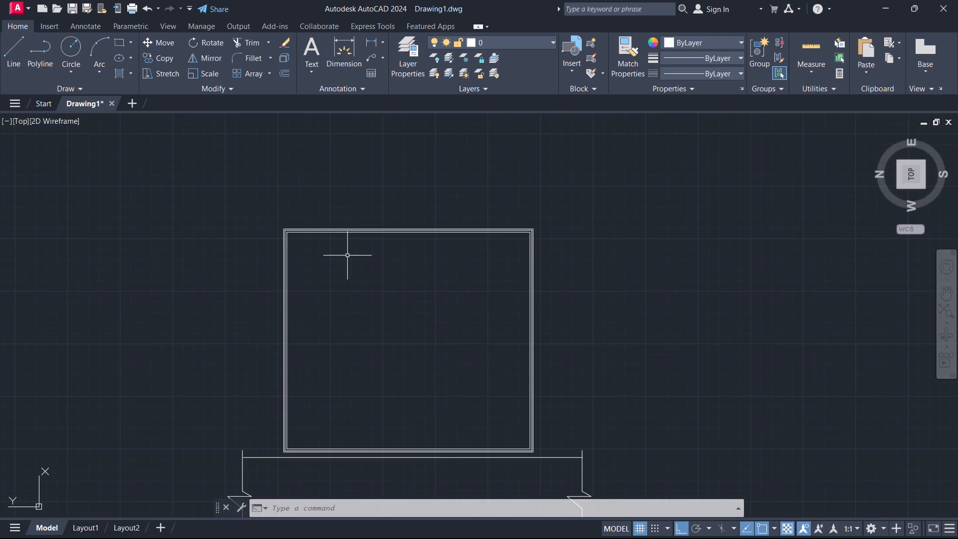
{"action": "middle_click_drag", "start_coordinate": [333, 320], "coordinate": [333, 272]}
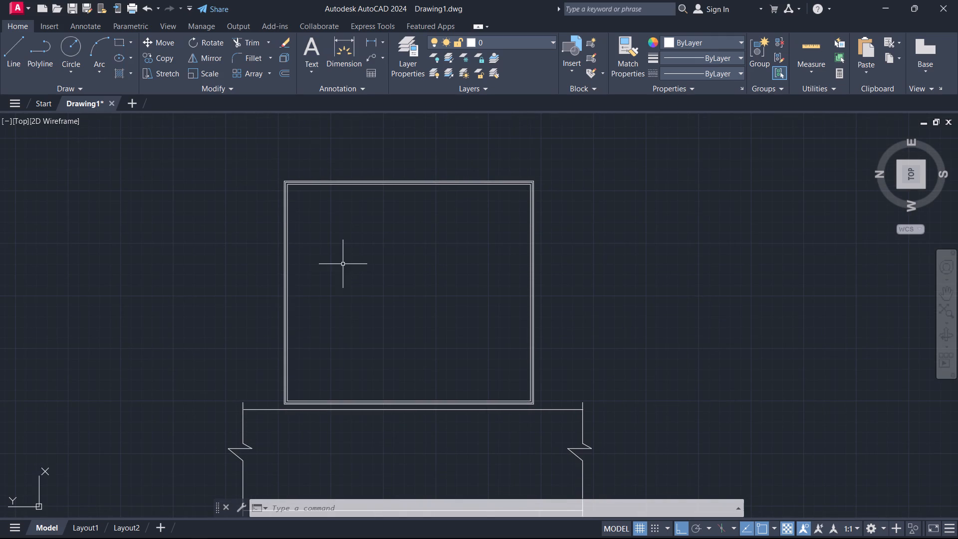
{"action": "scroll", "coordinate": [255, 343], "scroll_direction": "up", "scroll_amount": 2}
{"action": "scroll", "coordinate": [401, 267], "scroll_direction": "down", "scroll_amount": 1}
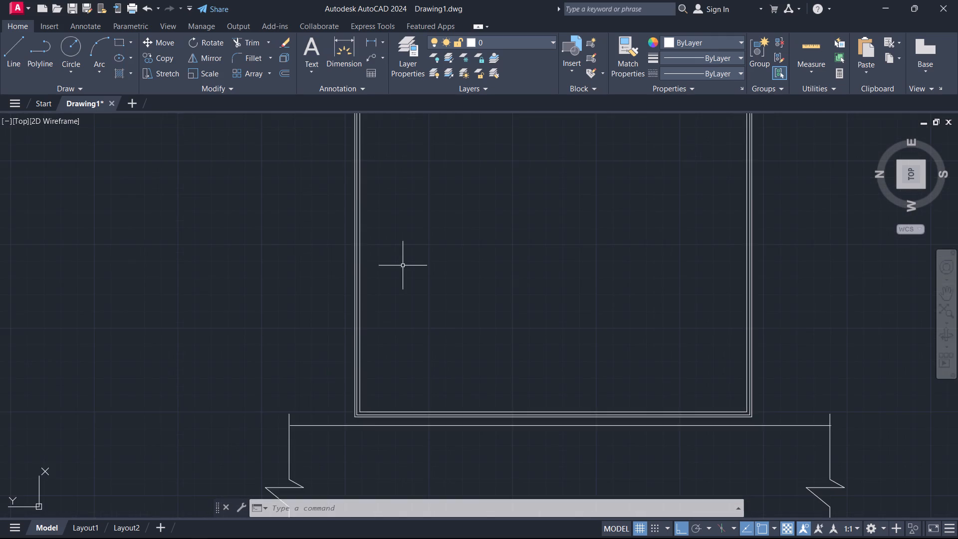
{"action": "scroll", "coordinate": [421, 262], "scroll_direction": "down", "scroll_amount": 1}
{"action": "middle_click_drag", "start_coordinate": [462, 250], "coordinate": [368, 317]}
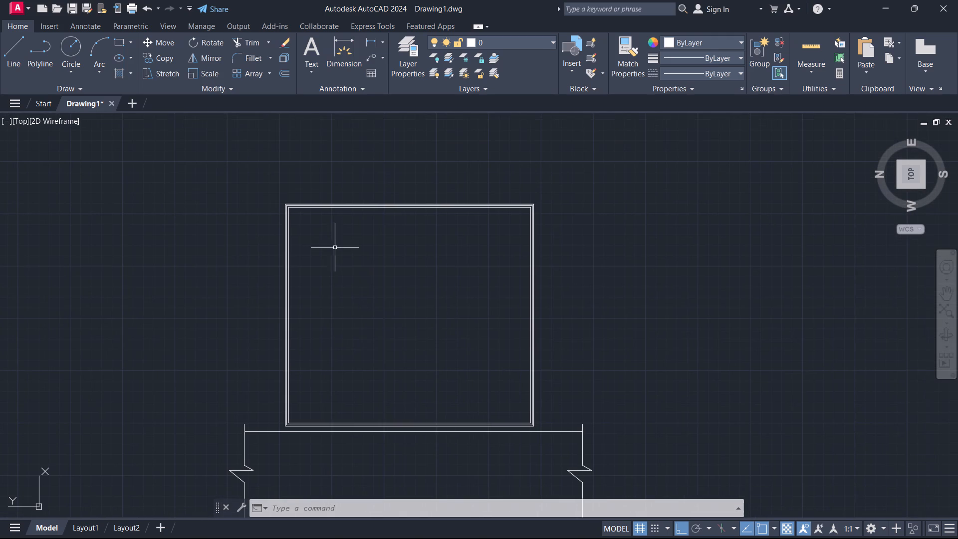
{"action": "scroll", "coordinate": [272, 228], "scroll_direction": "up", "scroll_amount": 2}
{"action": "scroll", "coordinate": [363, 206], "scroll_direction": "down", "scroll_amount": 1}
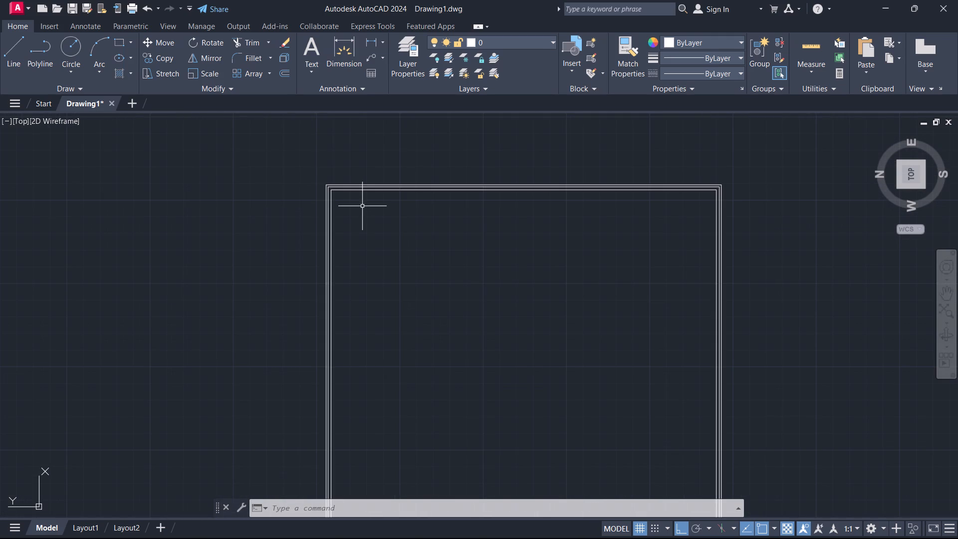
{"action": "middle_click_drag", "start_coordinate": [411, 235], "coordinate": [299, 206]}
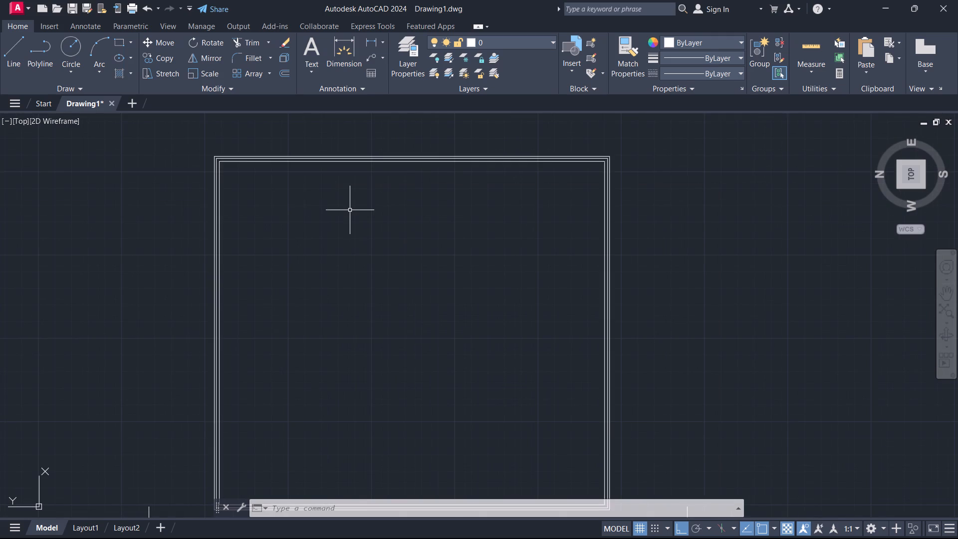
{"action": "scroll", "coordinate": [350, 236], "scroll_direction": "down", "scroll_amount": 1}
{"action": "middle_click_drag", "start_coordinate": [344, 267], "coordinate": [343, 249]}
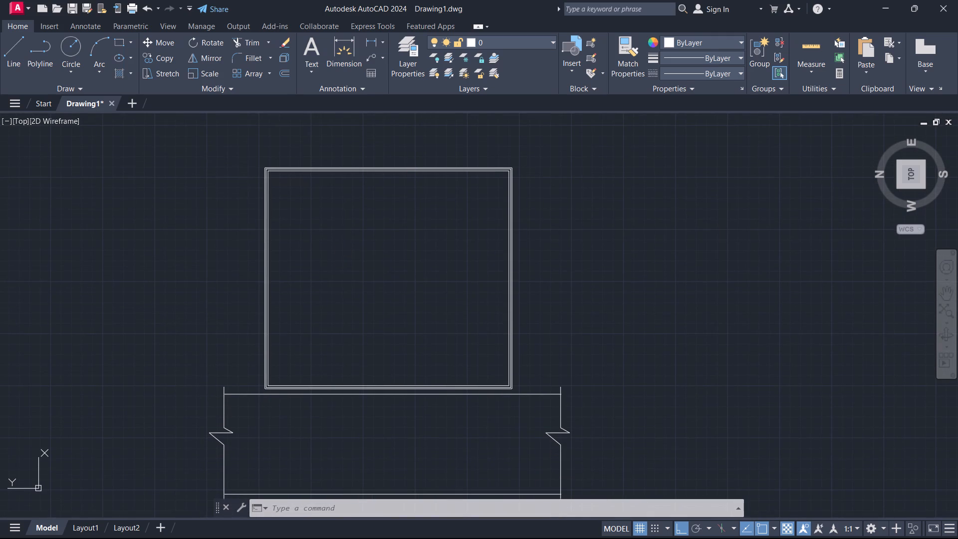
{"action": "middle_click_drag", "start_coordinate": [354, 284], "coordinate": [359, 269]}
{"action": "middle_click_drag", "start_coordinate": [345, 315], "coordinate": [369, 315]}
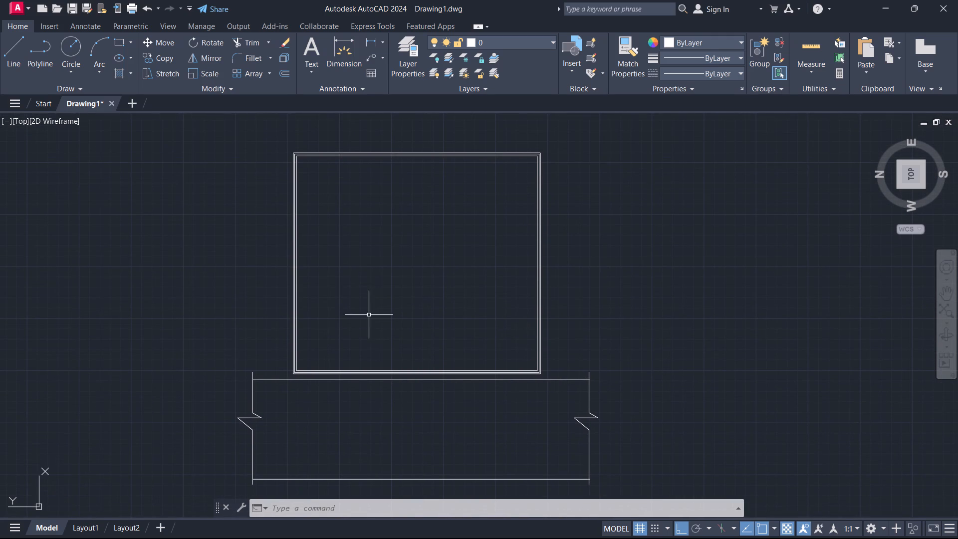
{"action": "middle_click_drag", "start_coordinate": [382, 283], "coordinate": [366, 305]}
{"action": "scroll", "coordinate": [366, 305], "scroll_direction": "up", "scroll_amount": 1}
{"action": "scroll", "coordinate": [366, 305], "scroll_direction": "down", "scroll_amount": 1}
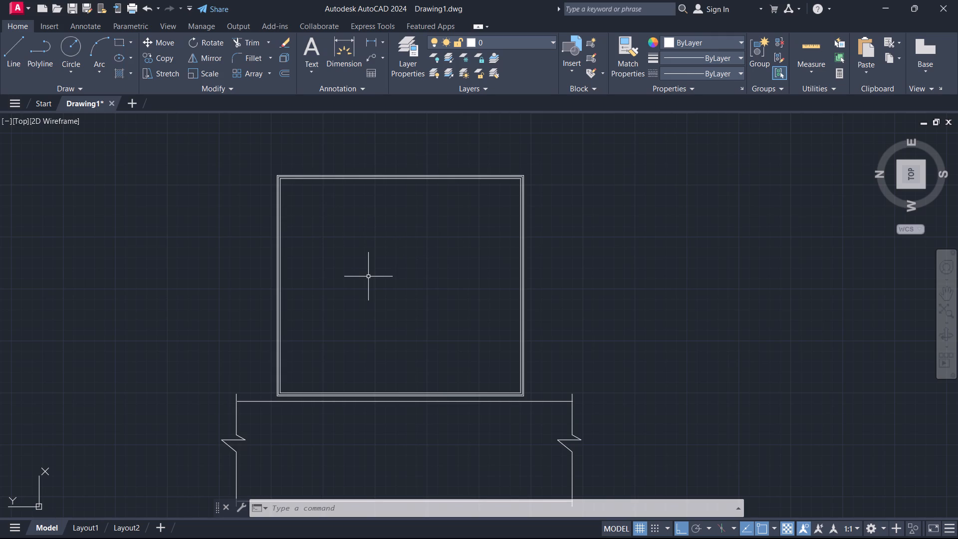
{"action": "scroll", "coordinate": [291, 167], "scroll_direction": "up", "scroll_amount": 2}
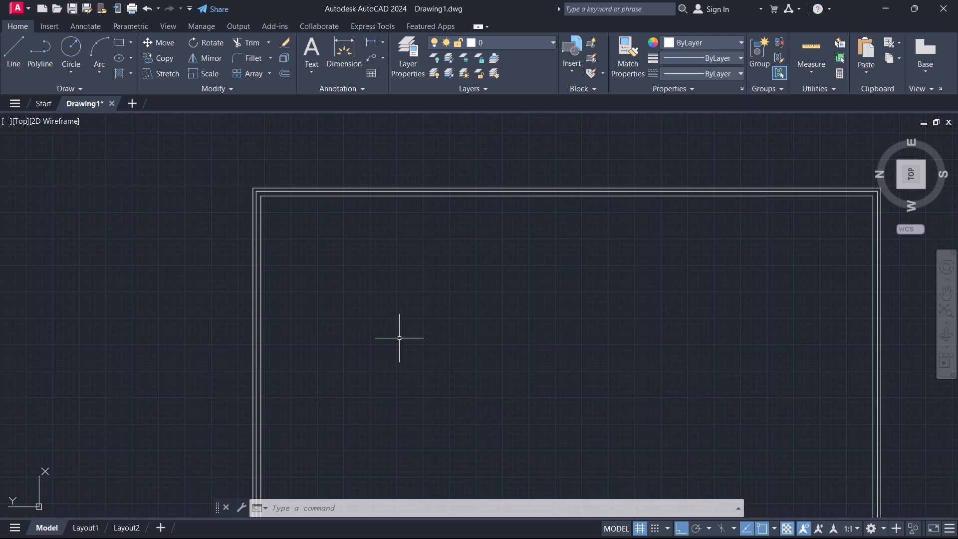
Move the two inner lines of the plot's left wall 1' inward, away from the outer boundary line.
{"action": "middle_click_drag", "start_coordinate": [401, 338], "coordinate": [356, 254]}
{"action": "scroll", "coordinate": [370, 254], "scroll_direction": "down", "scroll_amount": 1}
{"action": "middle_click_drag", "start_coordinate": [427, 295], "coordinate": [377, 221]}
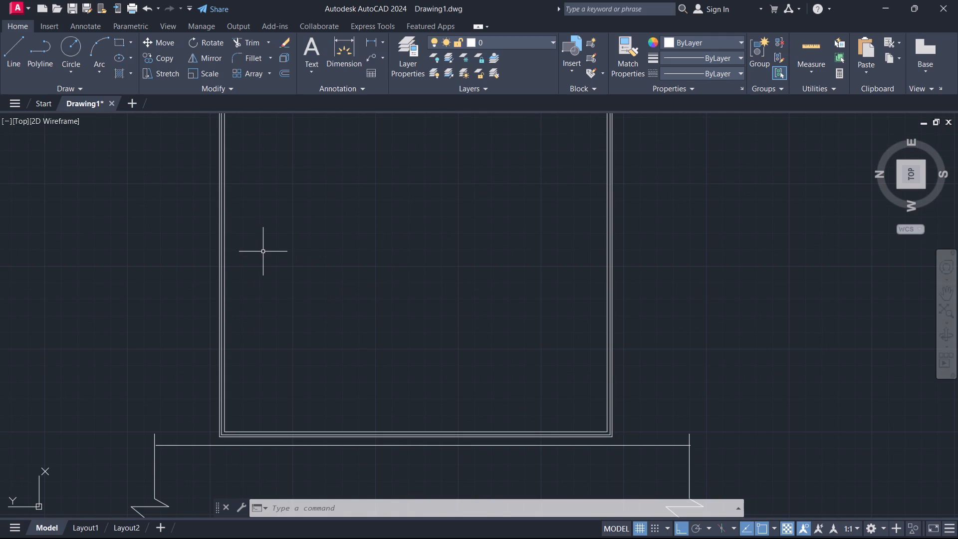
{"action": "scroll", "coordinate": [227, 251], "scroll_direction": "up", "scroll_amount": 3}
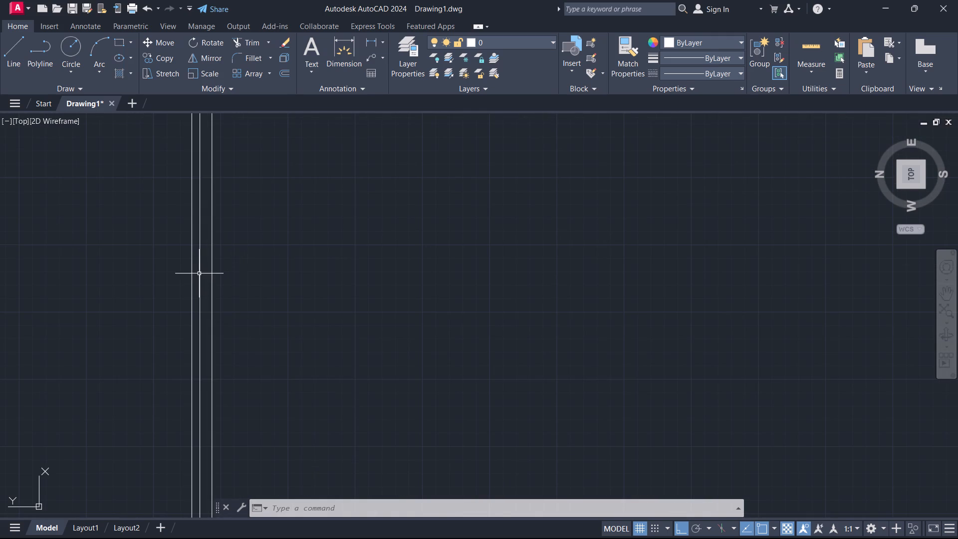
{"action": "left_click", "coordinate": [199, 274]}
{"action": "left_click", "coordinate": [213, 269]}
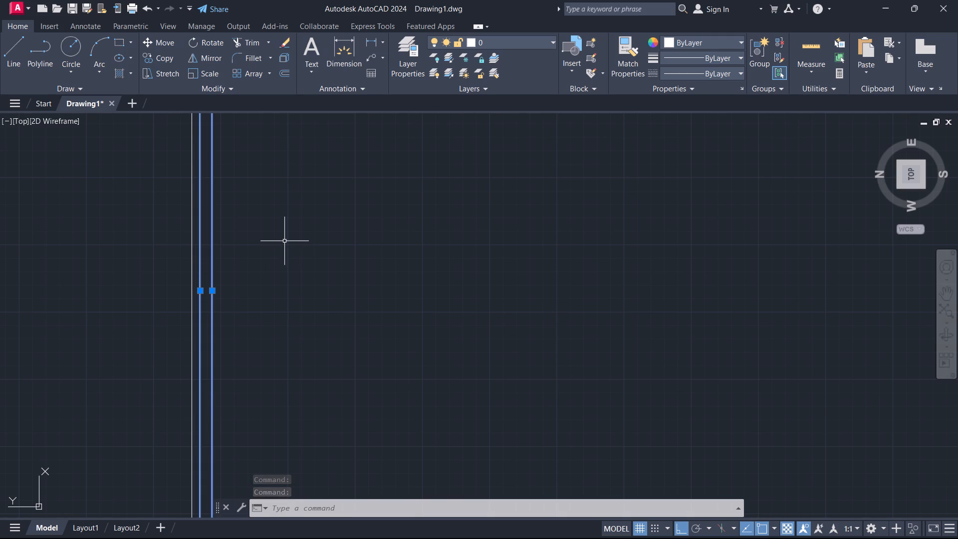
{"action": "scroll", "coordinate": [278, 235], "scroll_direction": "down", "scroll_amount": 3}
{"action": "middle_click_drag", "start_coordinate": [311, 295], "coordinate": [306, 269]}
{"action": "scroll", "coordinate": [299, 346], "scroll_direction": "up", "scroll_amount": 1}
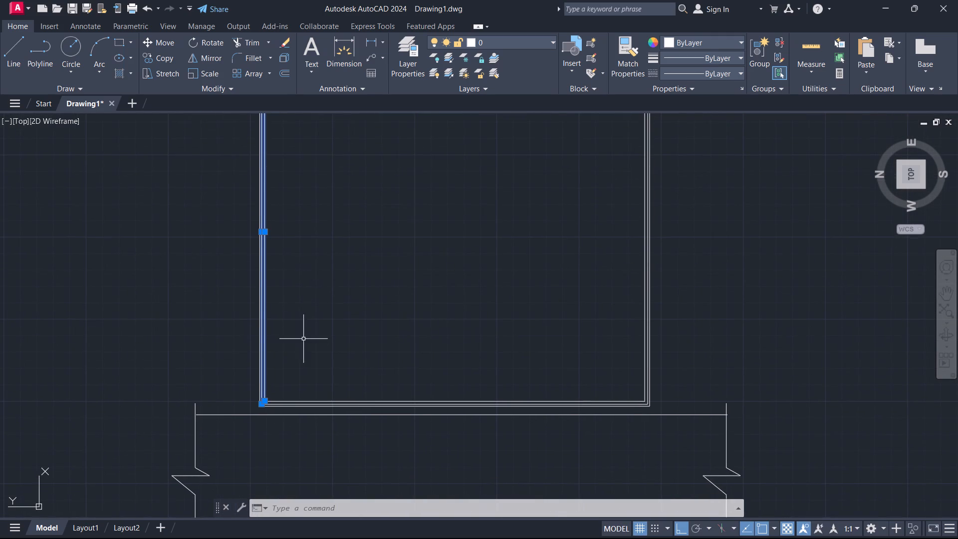
{"action": "scroll", "coordinate": [300, 345], "scroll_direction": "up", "scroll_amount": 2}
{"action": "key", "text": "m"}
{"action": "key", "text": "Return"}
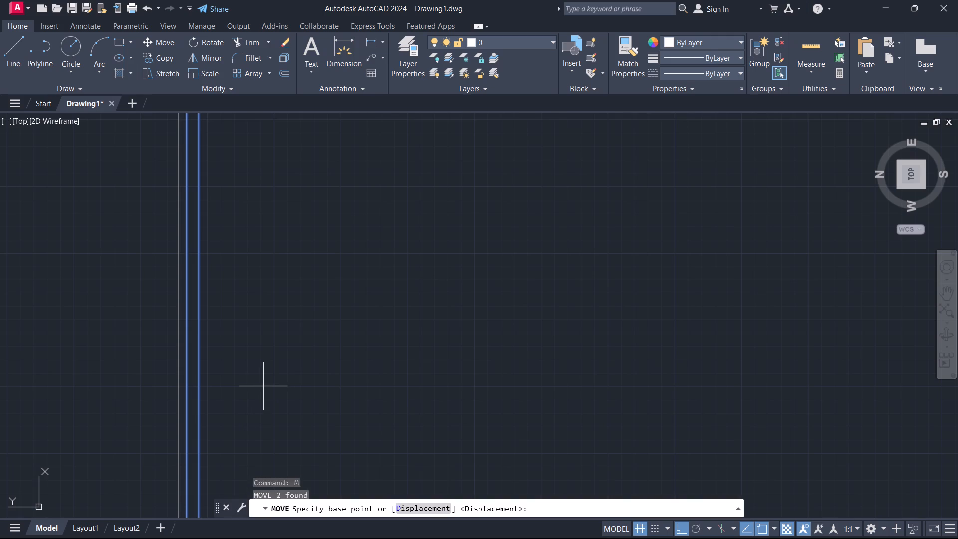
{"action": "scroll", "coordinate": [278, 339], "scroll_direction": "down", "scroll_amount": 2}
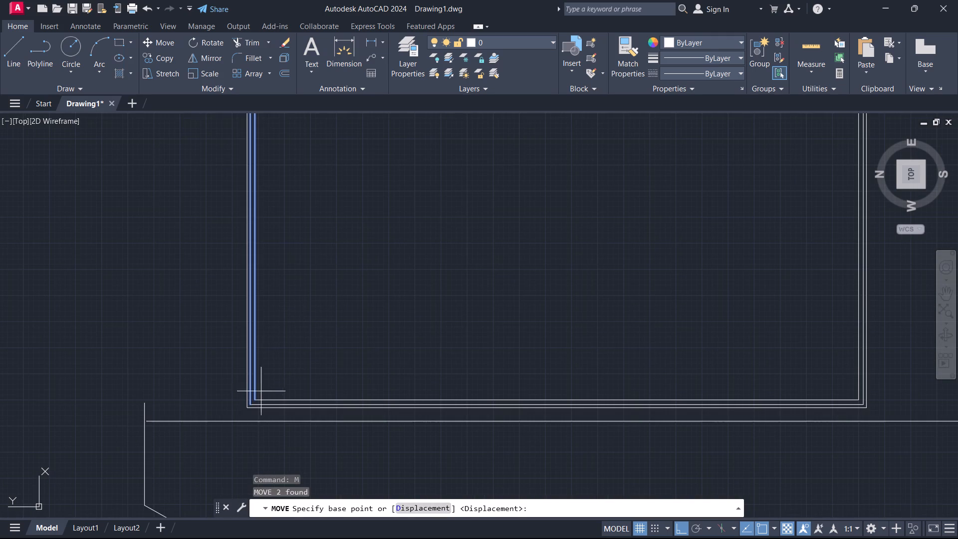
{"action": "scroll", "coordinate": [243, 415], "scroll_direction": "up", "scroll_amount": 3}
{"action": "left_click", "coordinate": [251, 390]}
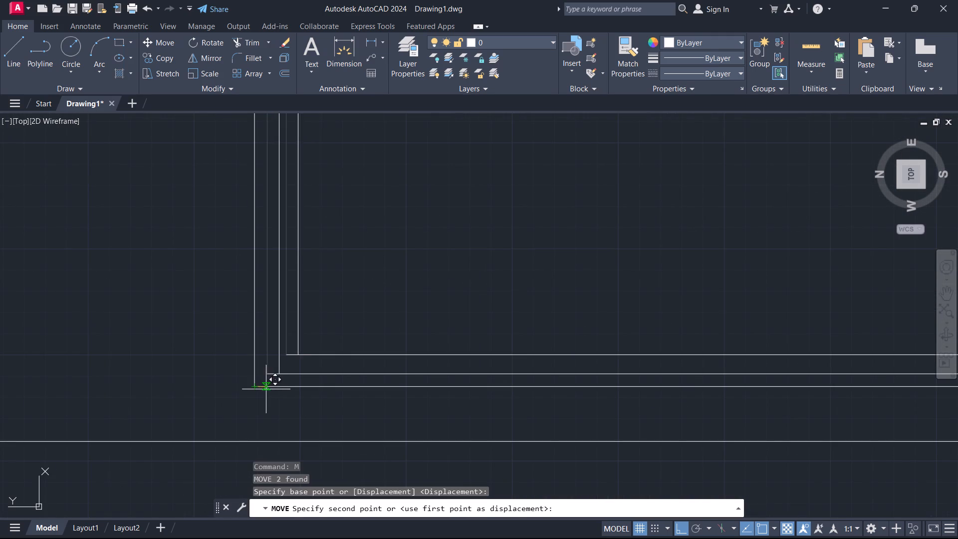
{"action": "type", "text": "1'"}
{"action": "key", "text": "Return"}
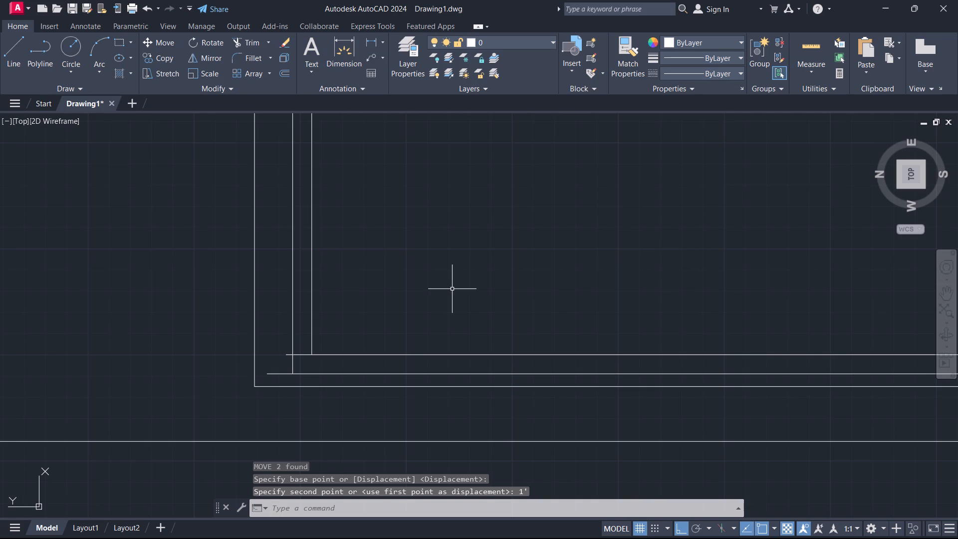
{"action": "key", "text": "Escape"}
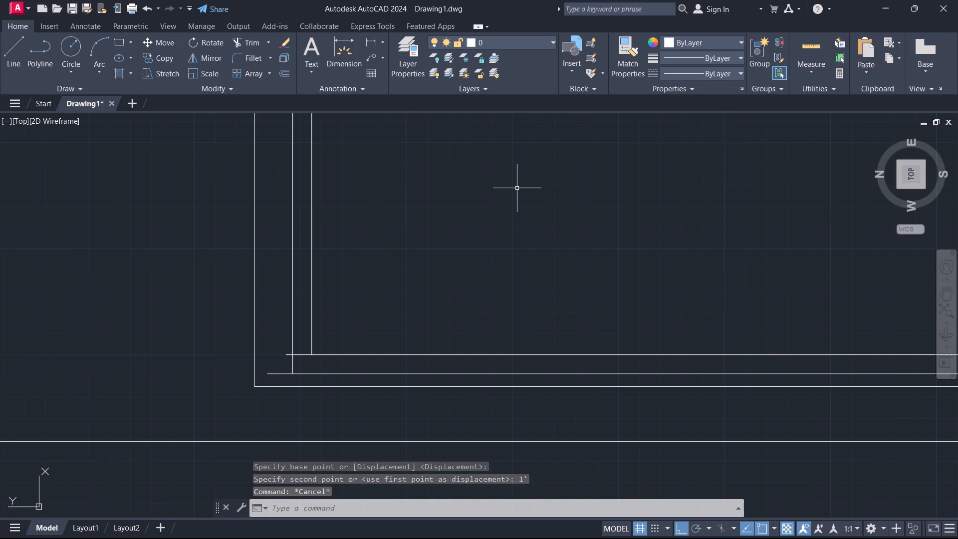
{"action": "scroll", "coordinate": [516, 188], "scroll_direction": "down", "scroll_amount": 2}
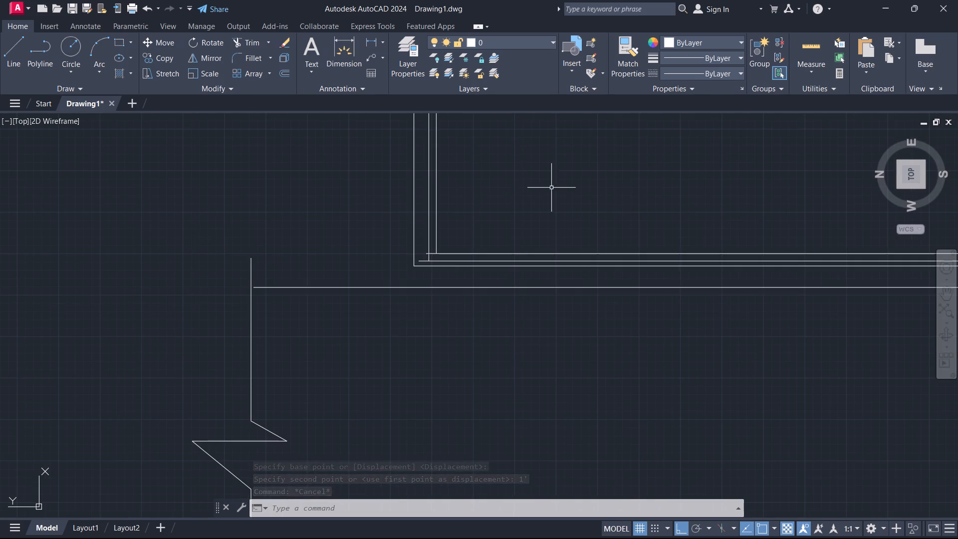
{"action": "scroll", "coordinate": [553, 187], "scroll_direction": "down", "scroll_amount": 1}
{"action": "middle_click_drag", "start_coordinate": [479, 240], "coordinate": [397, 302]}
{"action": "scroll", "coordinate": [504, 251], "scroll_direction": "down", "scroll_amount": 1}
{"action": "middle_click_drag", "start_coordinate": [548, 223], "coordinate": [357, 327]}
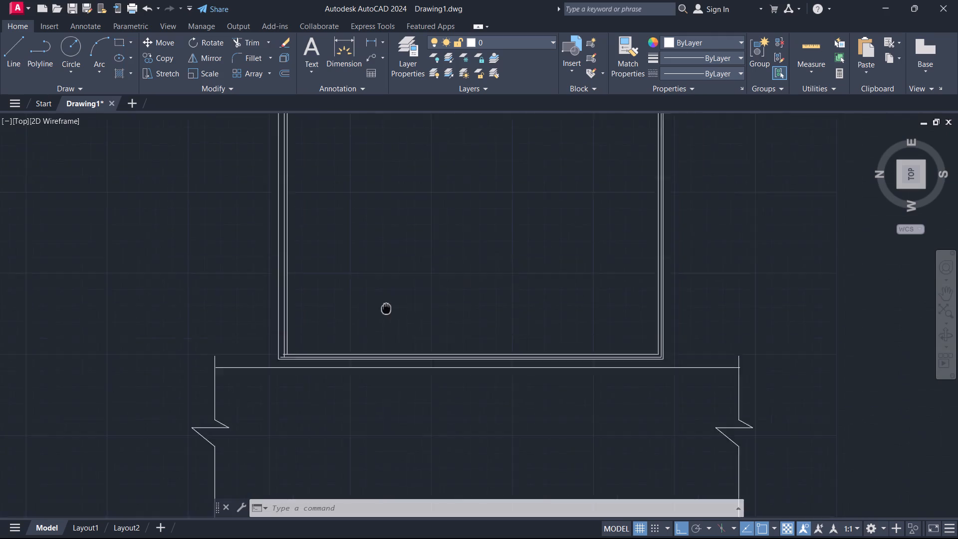
Move the two inner lines of the plot's bottom wall 1' inward, away from the outer boundary line.
{"action": "middle_click_drag", "start_coordinate": [357, 327], "coordinate": [347, 333]}
{"action": "scroll", "coordinate": [590, 385], "scroll_direction": "up", "scroll_amount": 2}
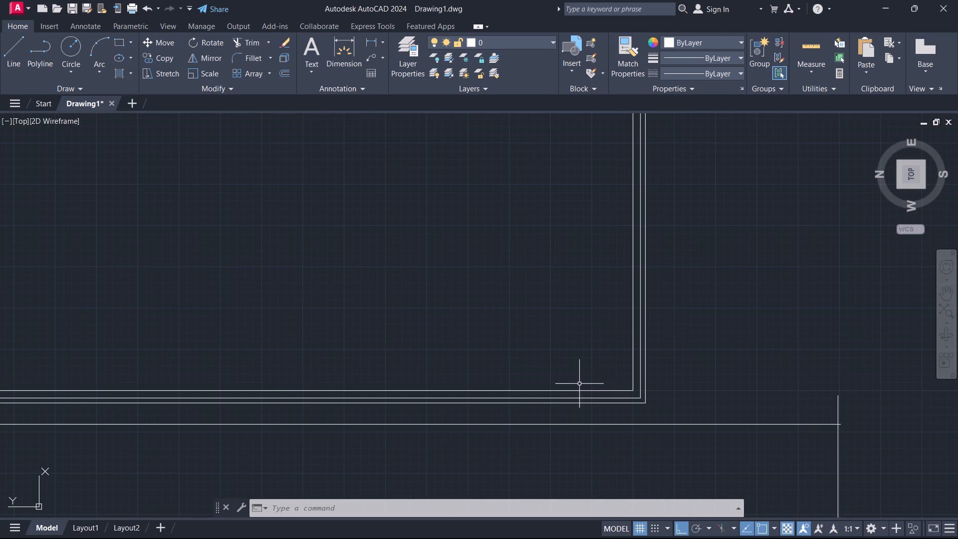
{"action": "left_click", "coordinate": [580, 381]}
{"action": "left_click", "coordinate": [552, 400]}
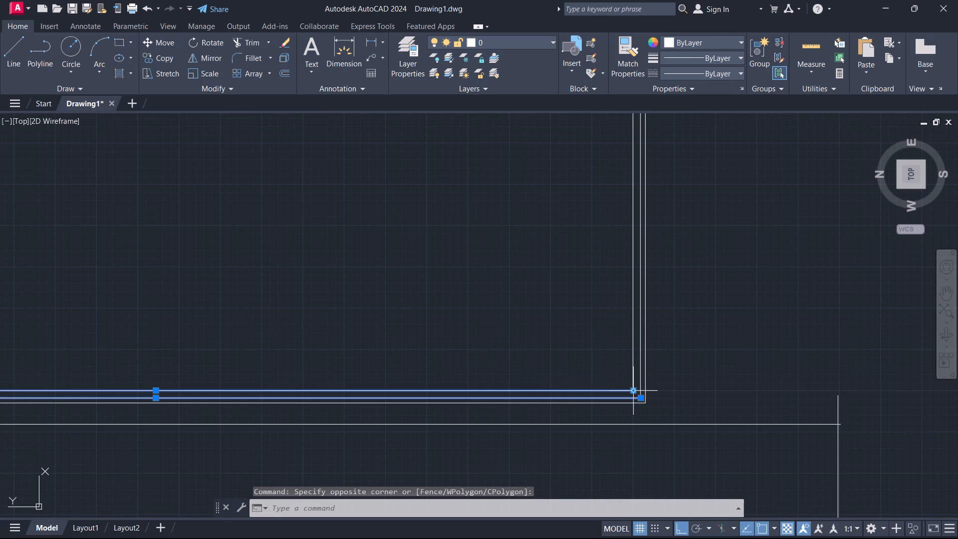
{"action": "key", "text": "m"}
{"action": "key", "text": "Return"}
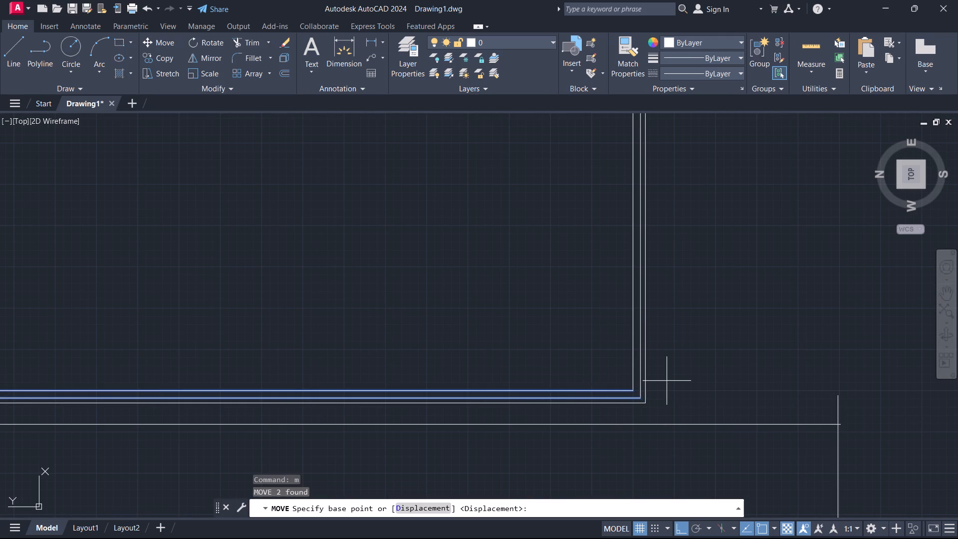
{"action": "scroll", "coordinate": [654, 406], "scroll_direction": "up", "scroll_amount": 2}
{"action": "left_click", "coordinate": [629, 398]}
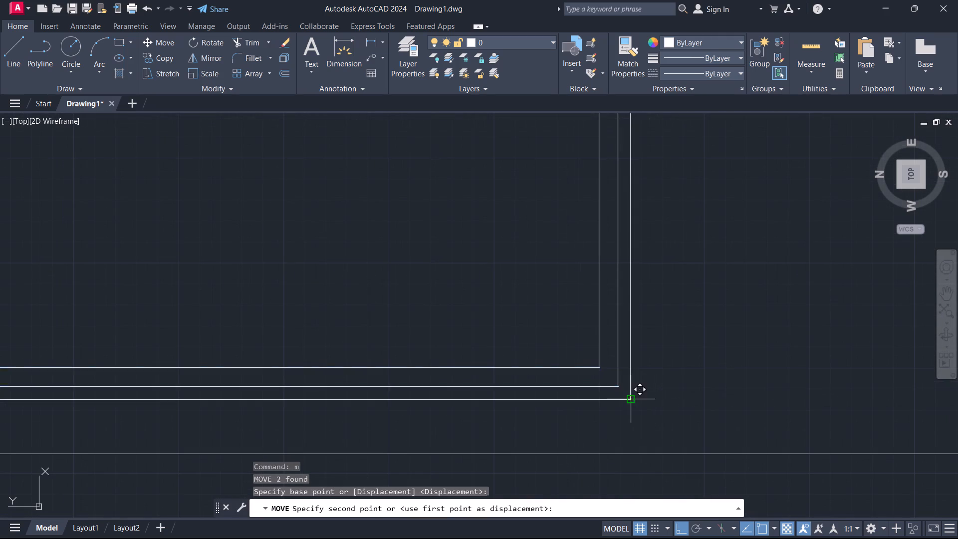
{"action": "type", "text": "1'"}
{"action": "key", "text": "Return"}
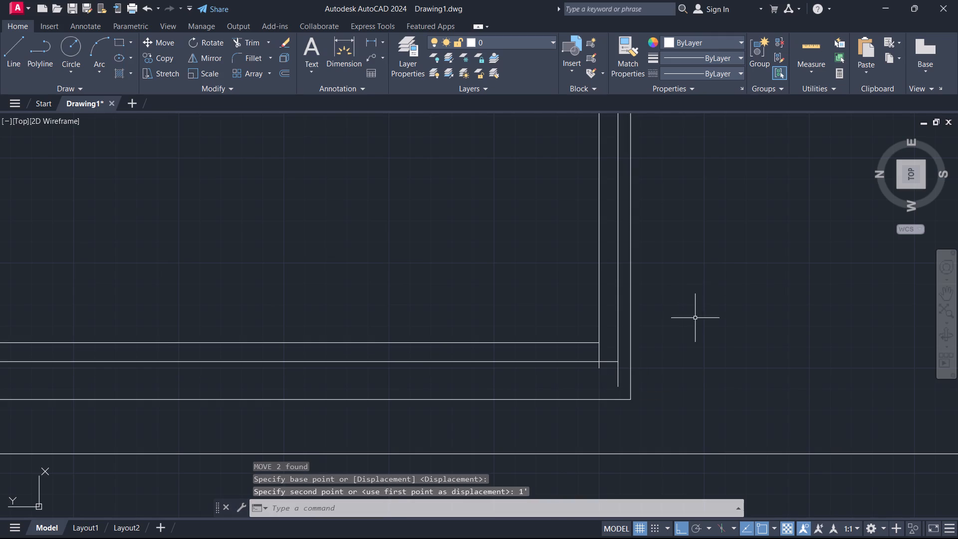
Move the two inner lines of the plot's right wall 1' inward, away from the outer boundary line.
{"action": "scroll", "coordinate": [691, 326], "scroll_direction": "down", "scroll_amount": 3}
{"action": "middle_click_drag", "start_coordinate": [706, 196], "coordinate": [701, 224]}
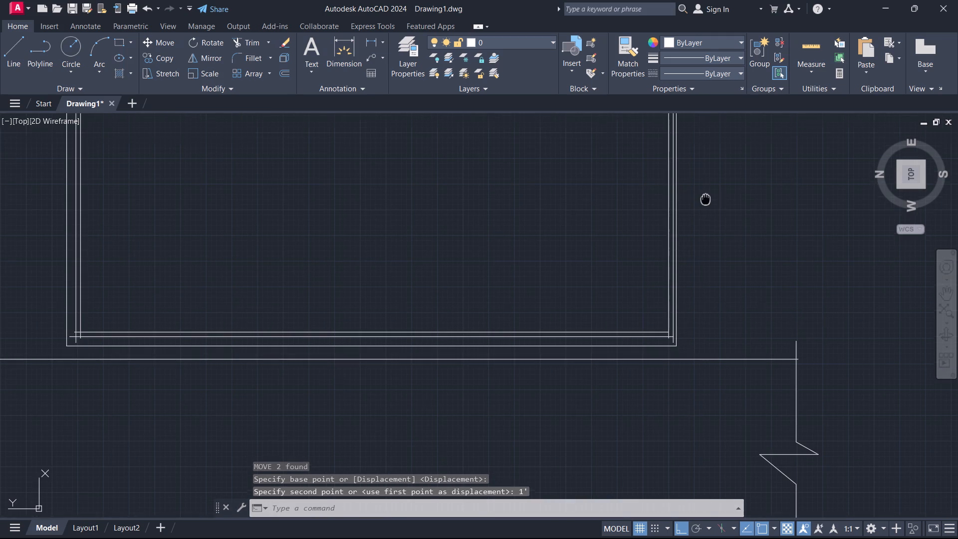
{"action": "middle_click_drag", "start_coordinate": [701, 224], "coordinate": [642, 443]}
{"action": "middle_click_drag", "start_coordinate": [580, 203], "coordinate": [561, 376]}
{"action": "scroll", "coordinate": [590, 245], "scroll_direction": "up", "scroll_amount": 4}
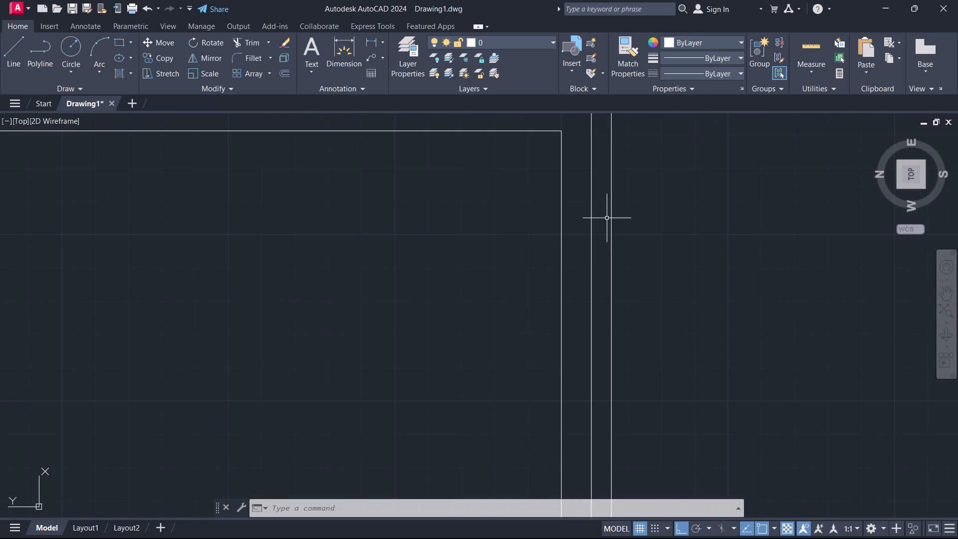
{"action": "left_click", "coordinate": [606, 218]}
{"action": "left_click", "coordinate": [525, 262]}
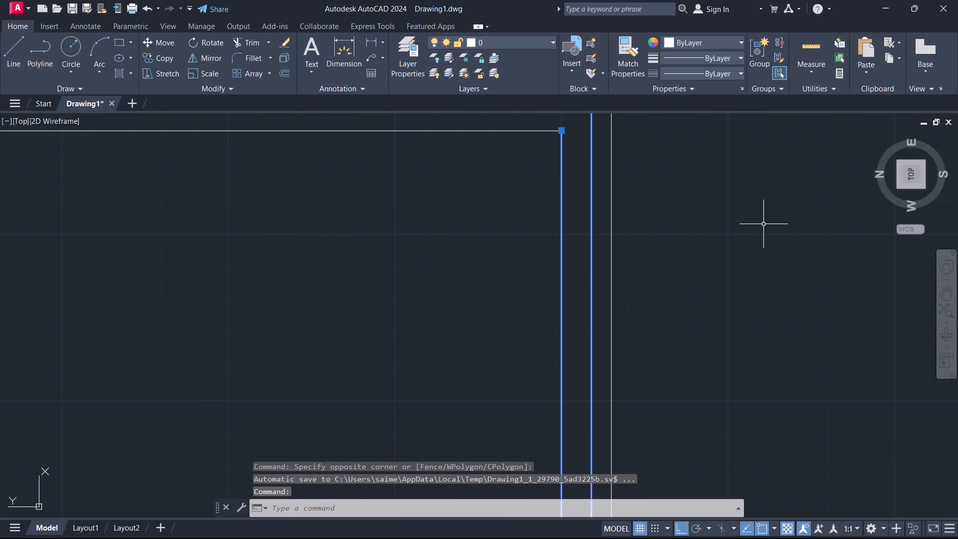
{"action": "key", "text": "m"}
{"action": "key", "text": "Return"}
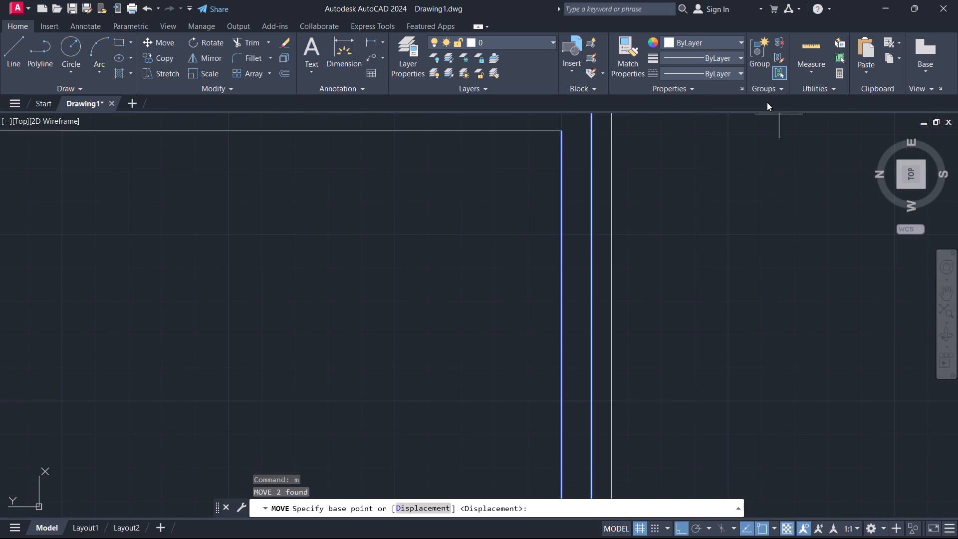
{"action": "scroll", "coordinate": [763, 99], "scroll_direction": "down", "scroll_amount": 2}
{"action": "scroll", "coordinate": [759, 224], "scroll_direction": "down", "scroll_amount": 2}
{"action": "scroll", "coordinate": [688, 164], "scroll_direction": "up", "scroll_amount": 3}
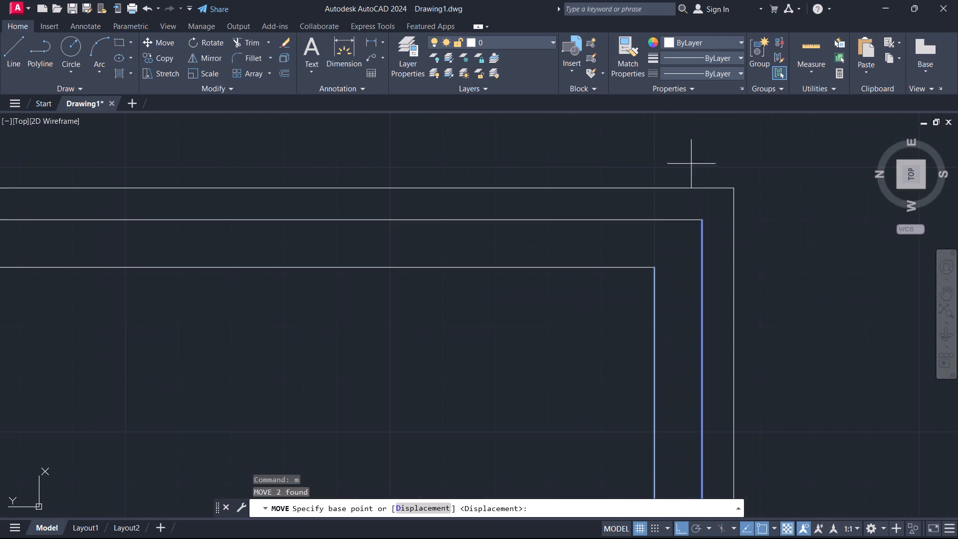
{"action": "left_click", "coordinate": [730, 192]}
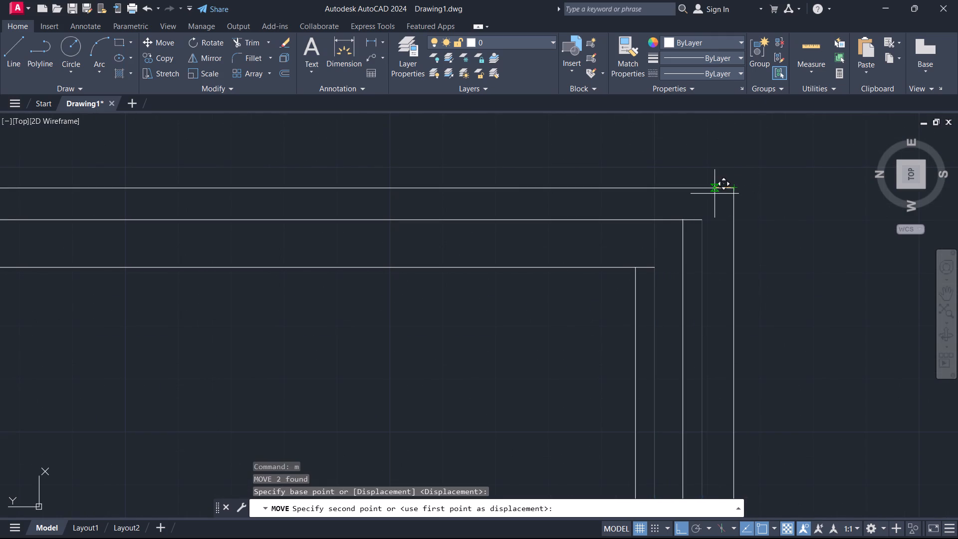
{"action": "type", "text": "1'"}
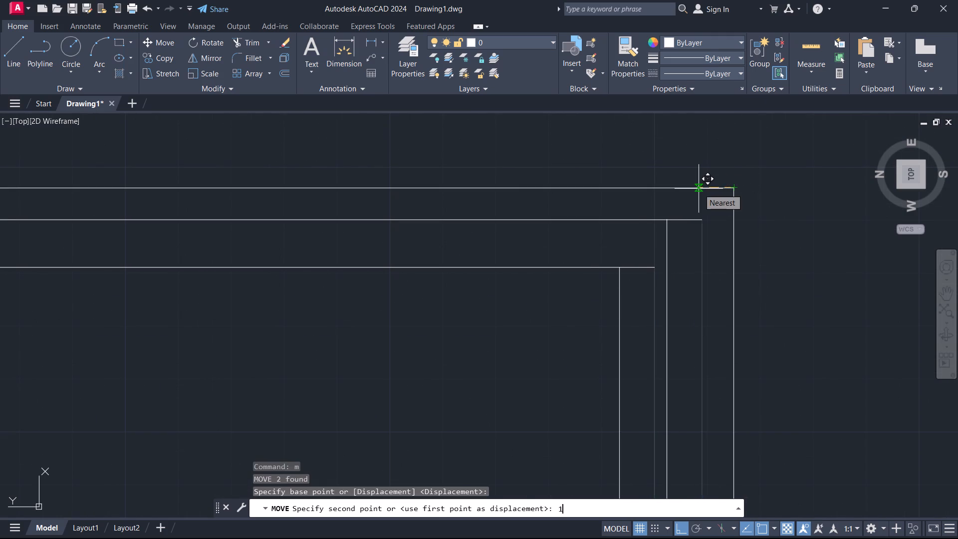
{"action": "key", "text": "Return"}
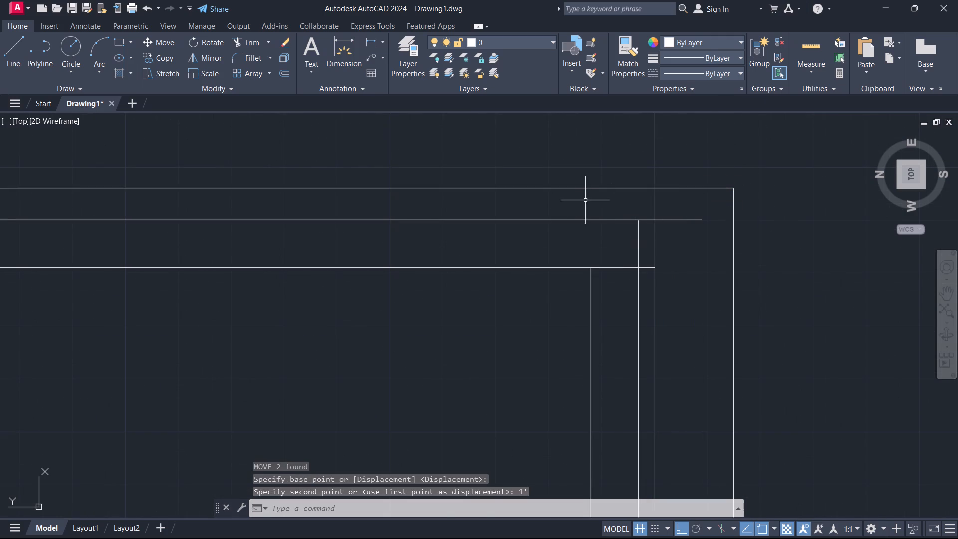
Move the two inner lines of the plot's top wall 1' inward, away from the outer boundary line.
{"action": "left_click", "coordinate": [583, 202]}
{"action": "left_click", "coordinate": [501, 298]}
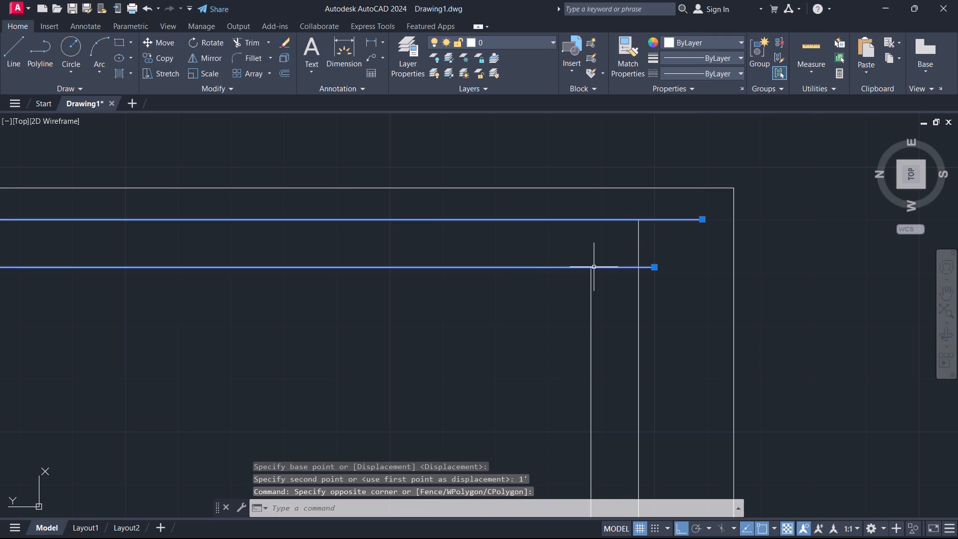
{"action": "key", "text": "m"}
{"action": "key", "text": "Return"}
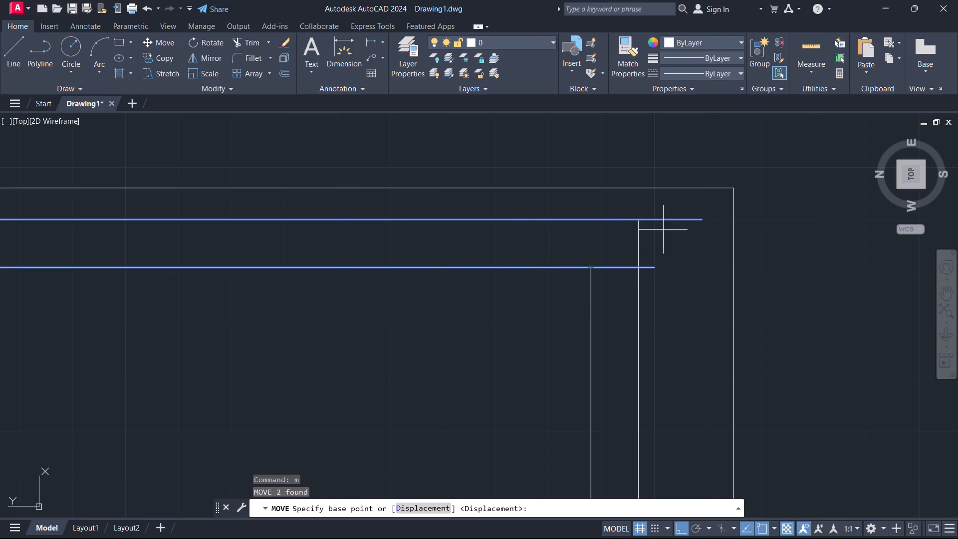
{"action": "scroll", "coordinate": [708, 208], "scroll_direction": "down", "scroll_amount": 1}
{"action": "scroll", "coordinate": [638, 271], "scroll_direction": "down", "scroll_amount": 2}
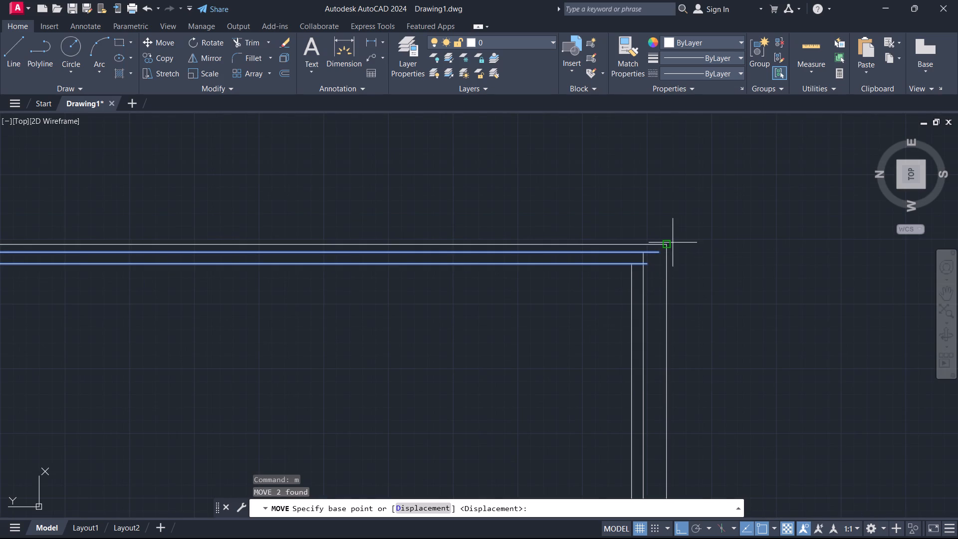
{"action": "left_click", "coordinate": [668, 246]}
{"action": "type", "text": "1'"}
{"action": "key", "text": "Return"}
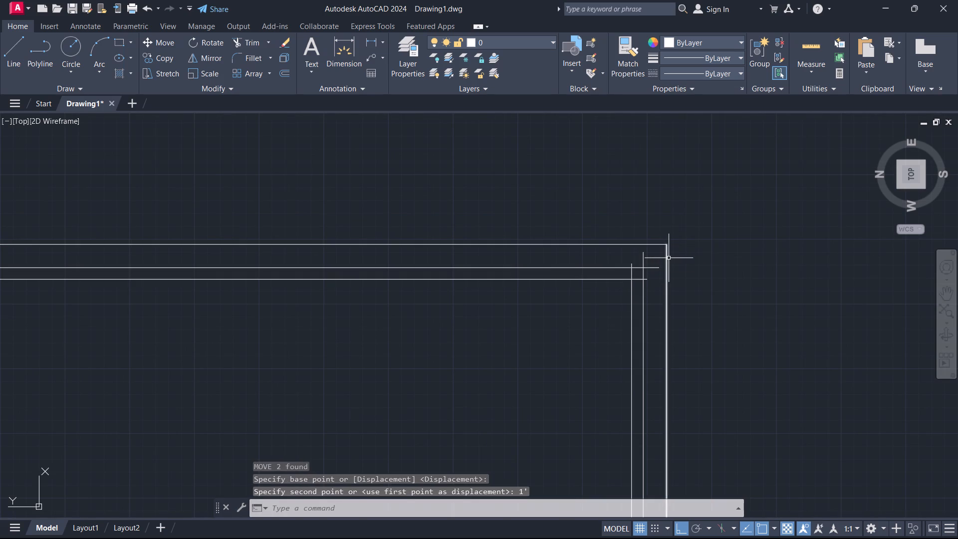
Trim the overlapping ends of the inner wall lines at the plot's top-right corner.
{"action": "key", "text": "Escape"}
{"action": "type", "text": "tr"}
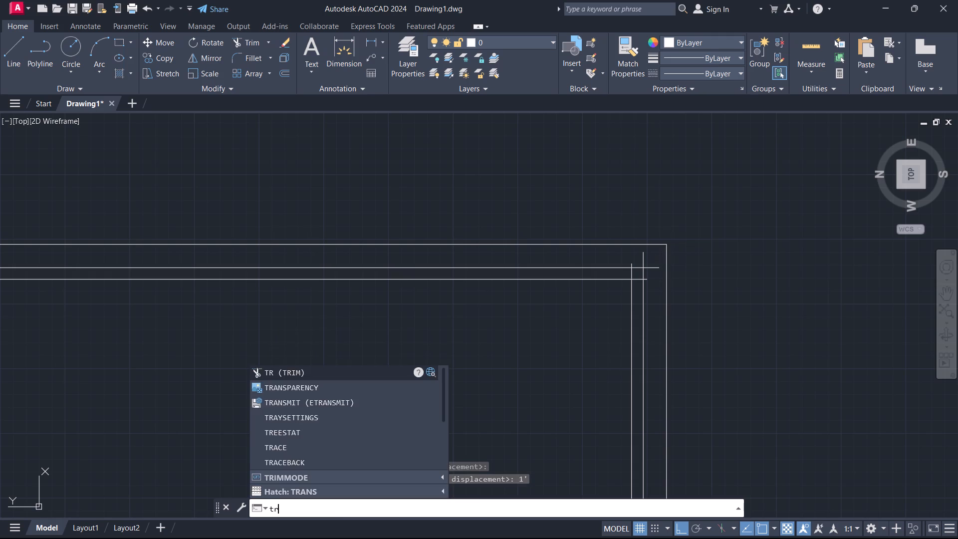
{"action": "key", "text": "Return"}
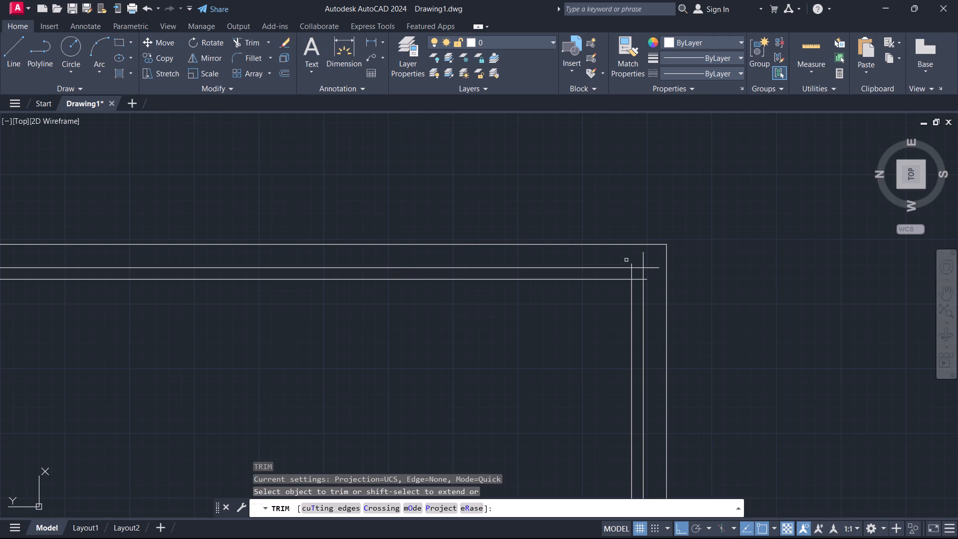
{"action": "left_click", "coordinate": [630, 264]}
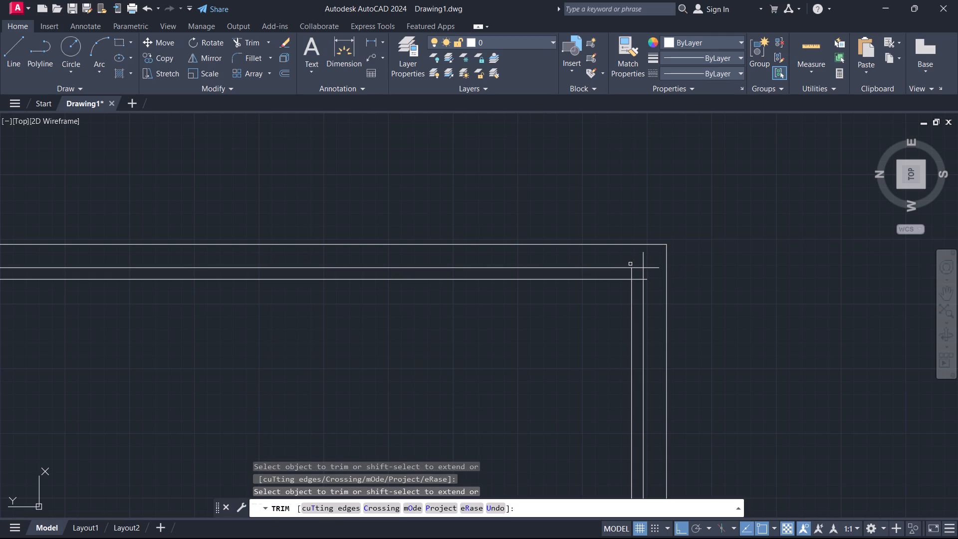
{"action": "left_click", "coordinate": [643, 256]}
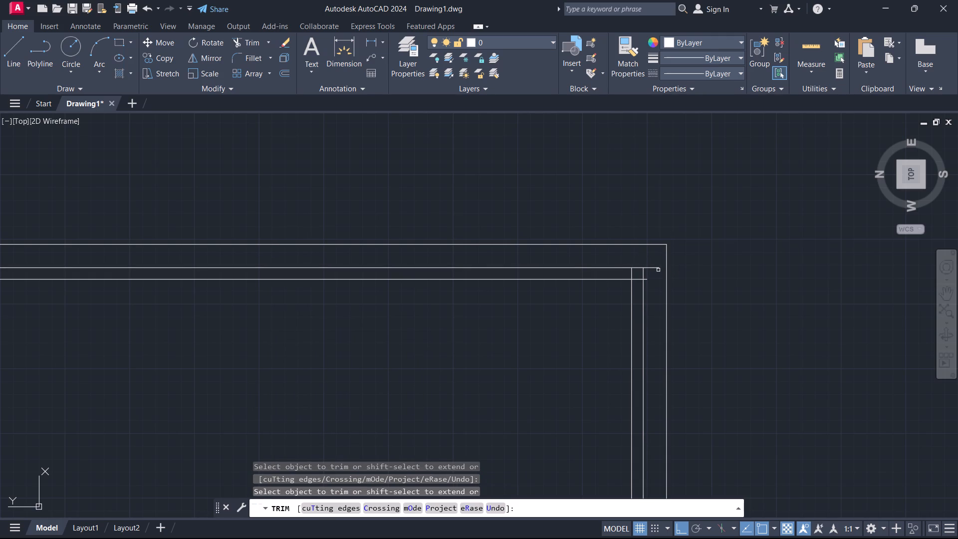
{"action": "left_click", "coordinate": [657, 267]}
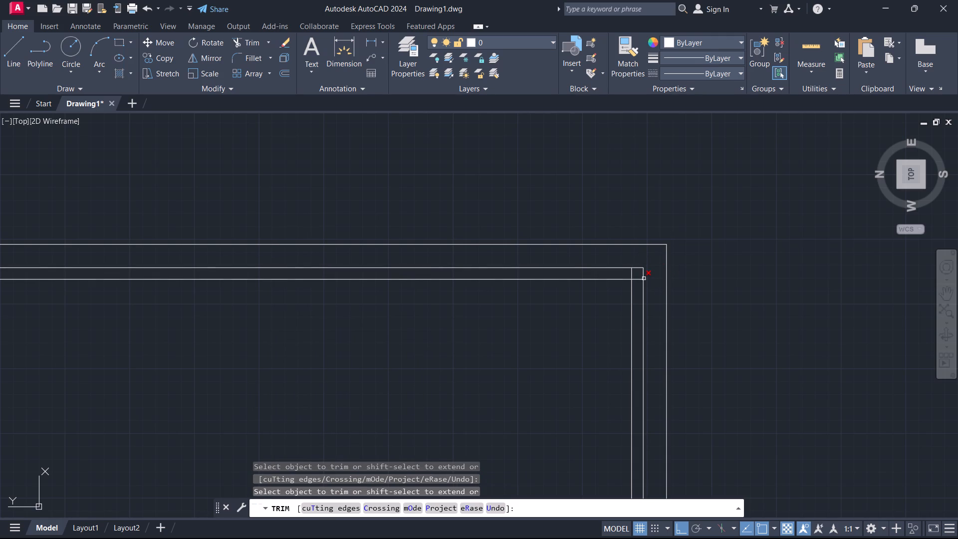
{"action": "left_click", "coordinate": [644, 278]}
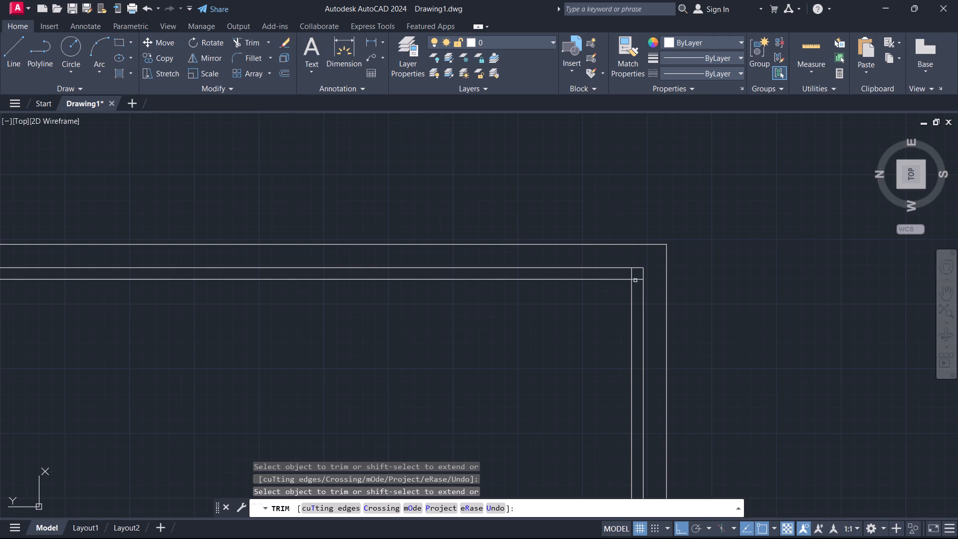
{"action": "left_click", "coordinate": [626, 274]}
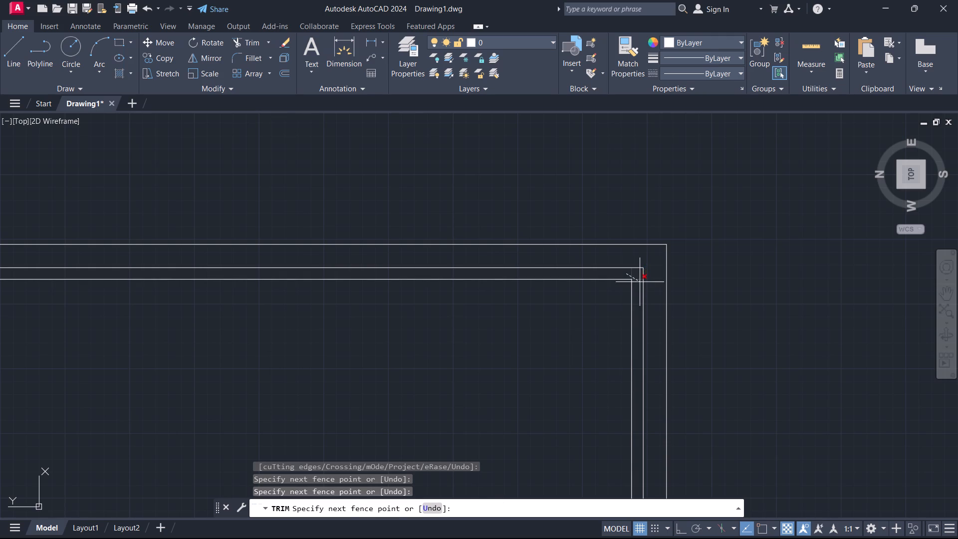
{"action": "left_click", "coordinate": [640, 282]}
Trim the overlapping ends of the inner wall lines at the plot's bottom-right corner.
{"action": "scroll", "coordinate": [656, 235], "scroll_direction": "down", "scroll_amount": 3}
{"action": "scroll", "coordinate": [681, 203], "scroll_direction": "down", "scroll_amount": 3}
{"action": "scroll", "coordinate": [686, 302], "scroll_direction": "up", "scroll_amount": 1}
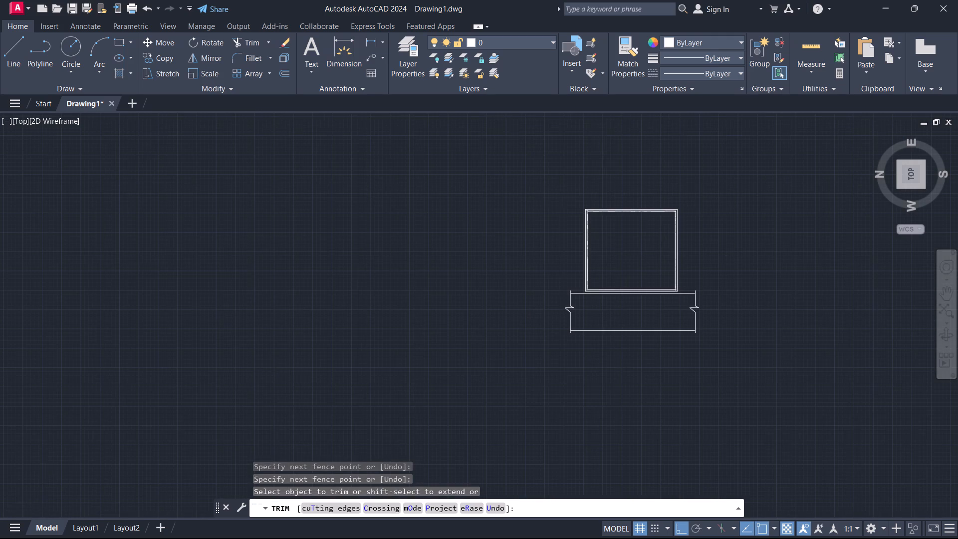
{"action": "scroll", "coordinate": [686, 302], "scroll_direction": "up", "scroll_amount": 2}
{"action": "scroll", "coordinate": [647, 249], "scroll_direction": "up", "scroll_amount": 7}
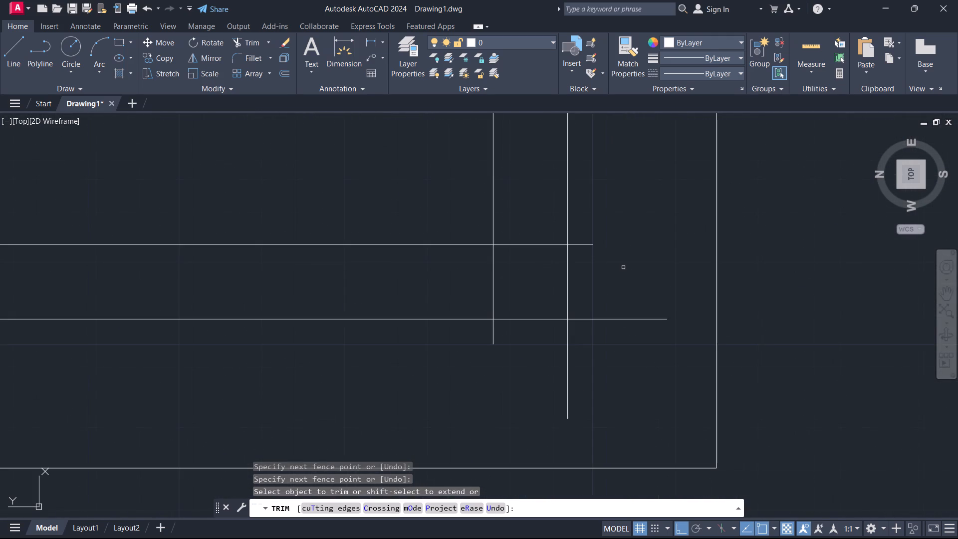
{"action": "left_click", "coordinate": [589, 244]}
{"action": "left_click", "coordinate": [609, 304]}
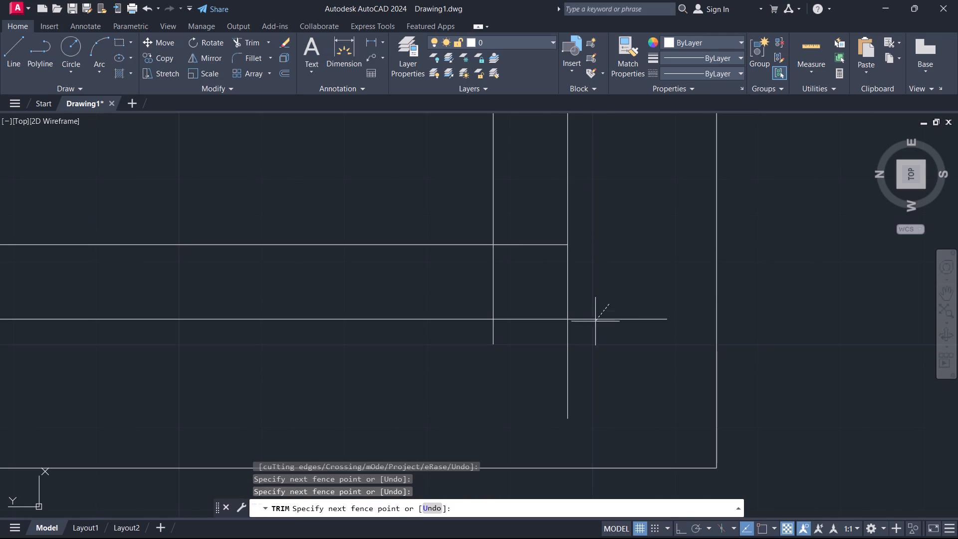
{"action": "left_click", "coordinate": [523, 373]}
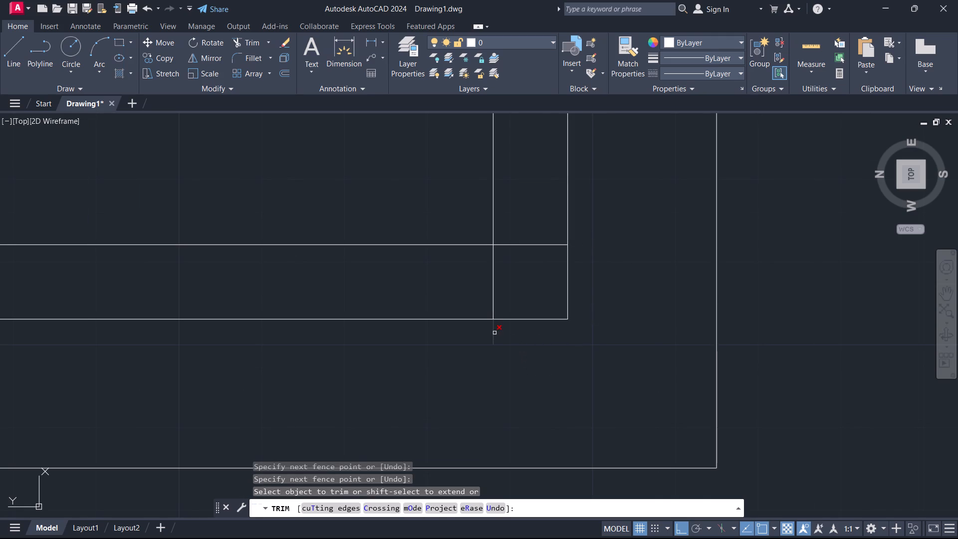
{"action": "left_click", "coordinate": [494, 333]}
{"action": "left_click", "coordinate": [483, 277]}
{"action": "left_click", "coordinate": [525, 232]}
Trim the overlapping ends of the inner wall lines at the plot's bottom-left corner.
{"action": "scroll", "coordinate": [527, 281], "scroll_direction": "down", "scroll_amount": 5}
{"action": "scroll", "coordinate": [397, 286], "scroll_direction": "down", "scroll_amount": 1}
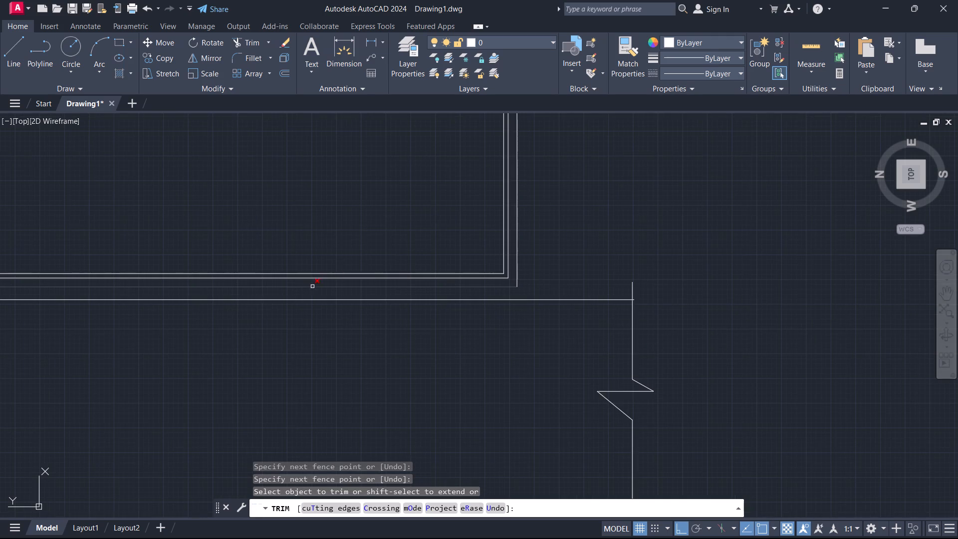
{"action": "scroll", "coordinate": [298, 317], "scroll_direction": "down", "scroll_amount": 1}
{"action": "middle_click_drag", "start_coordinate": [285, 370], "coordinate": [557, 365]}
{"action": "scroll", "coordinate": [345, 268], "scroll_direction": "up", "scroll_amount": 4}
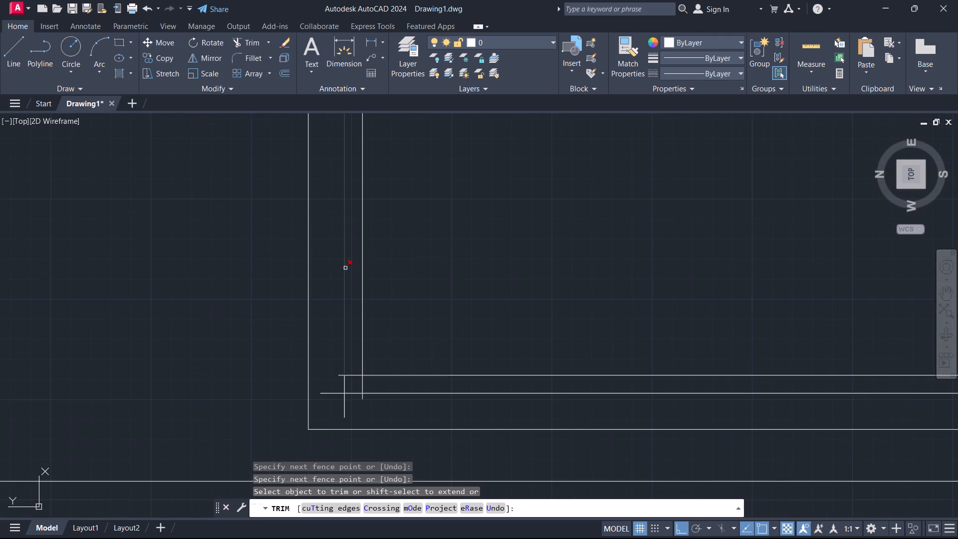
{"action": "scroll", "coordinate": [356, 369], "scroll_direction": "up", "scroll_amount": 1}
{"action": "left_click", "coordinate": [359, 427]}
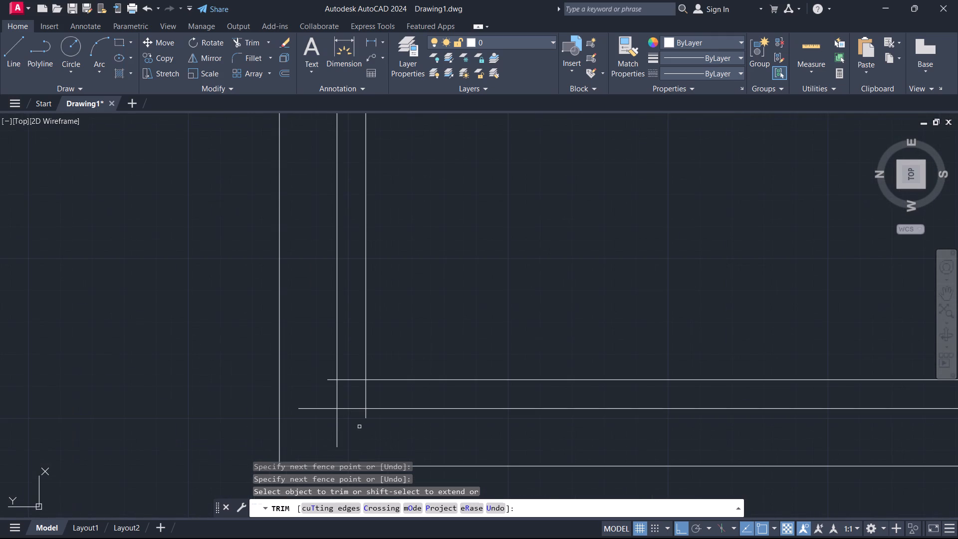
{"action": "left_click", "coordinate": [366, 414]}
{"action": "left_click", "coordinate": [347, 425]}
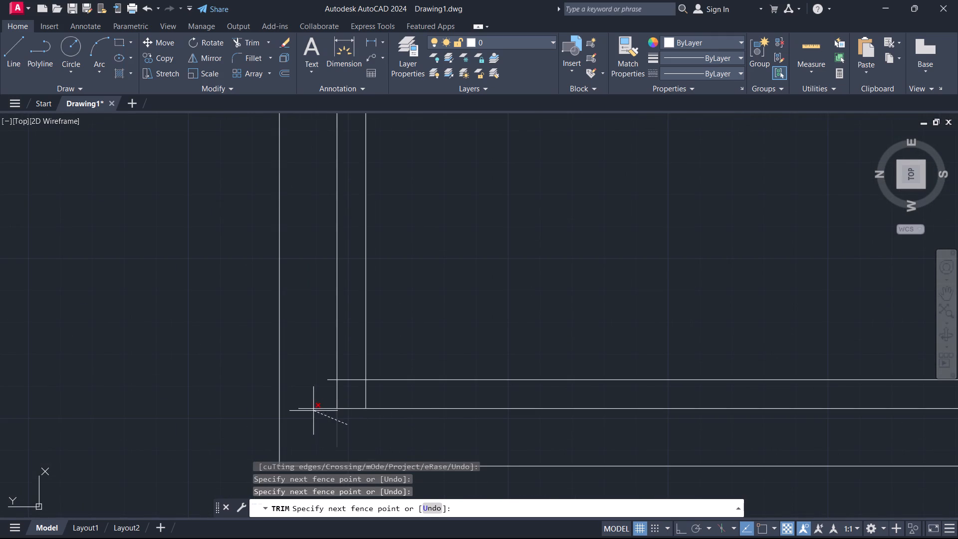
{"action": "left_click", "coordinate": [316, 403]}
{"action": "left_click", "coordinate": [330, 376]}
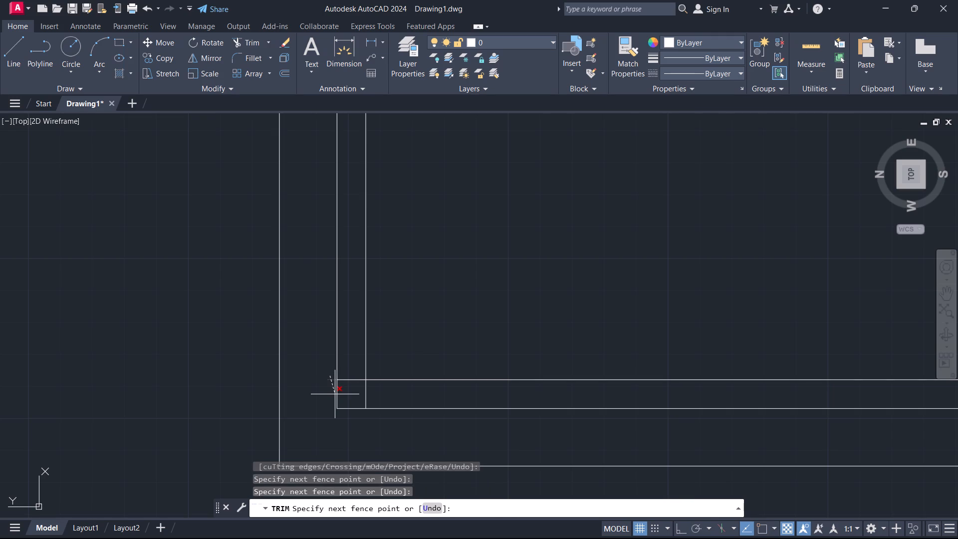
{"action": "left_click", "coordinate": [325, 398]}
{"action": "left_click_drag", "start_coordinate": [350, 370], "coordinate": [349, 378]}
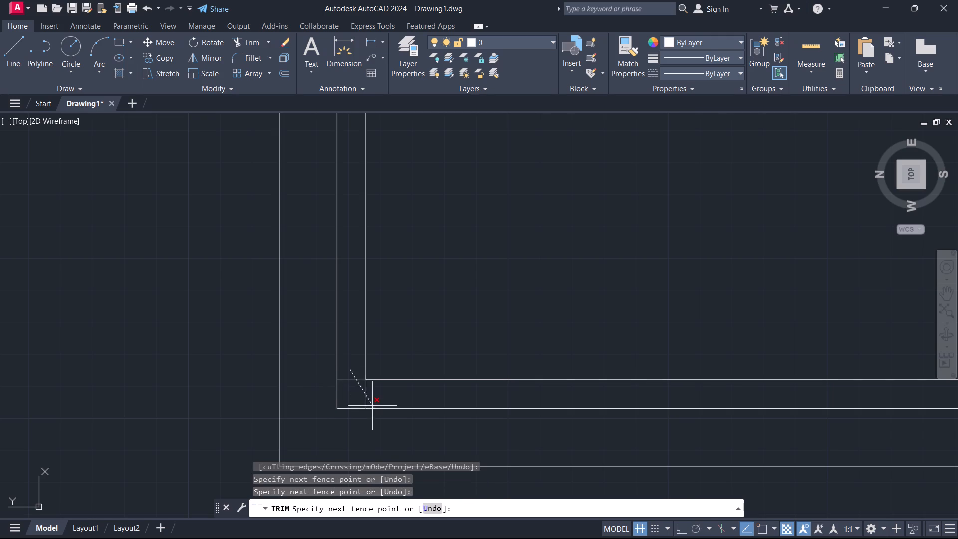
{"action": "left_click", "coordinate": [378, 400]}
Trim the overlapping ends of the inner wall lines at the plot's top-left corner and end the Trim command.
{"action": "scroll", "coordinate": [480, 303], "scroll_direction": "down", "scroll_amount": 4}
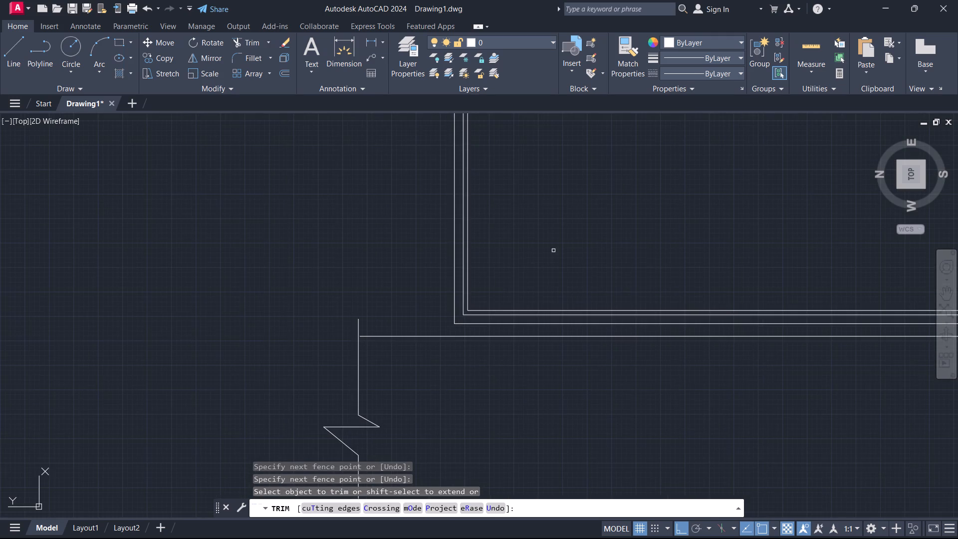
{"action": "middle_click_drag", "start_coordinate": [556, 248], "coordinate": [370, 389]}
{"action": "scroll", "coordinate": [410, 330], "scroll_direction": "down", "scroll_amount": 2}
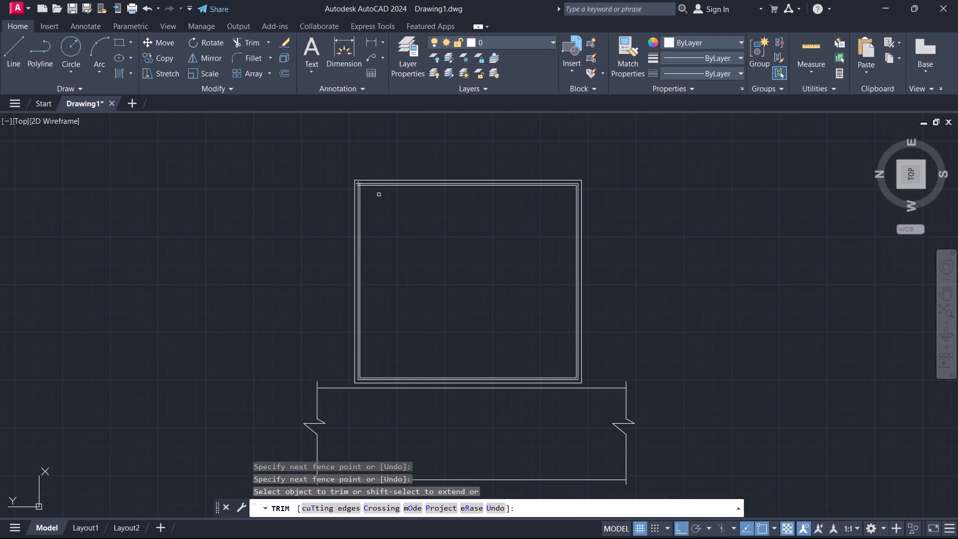
{"action": "scroll", "coordinate": [352, 171], "scroll_direction": "up", "scroll_amount": 6}
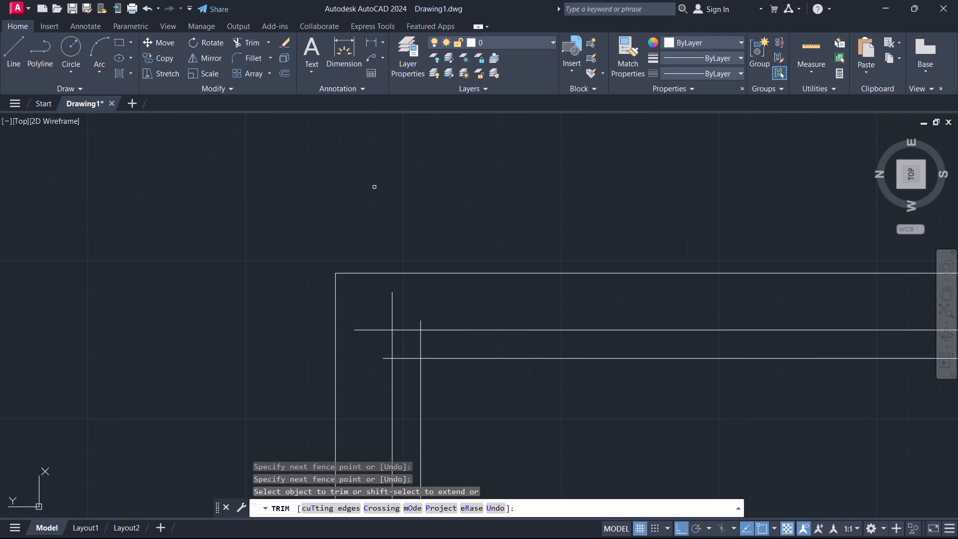
{"action": "scroll", "coordinate": [437, 357], "scroll_direction": "up", "scroll_amount": 1}
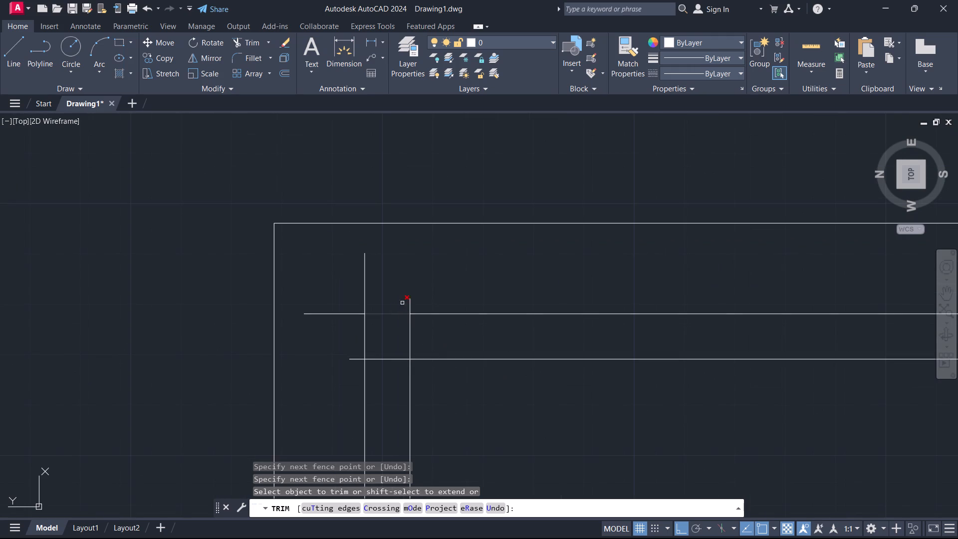
{"action": "left_click", "coordinate": [420, 303]}
{"action": "left_click", "coordinate": [334, 302]}
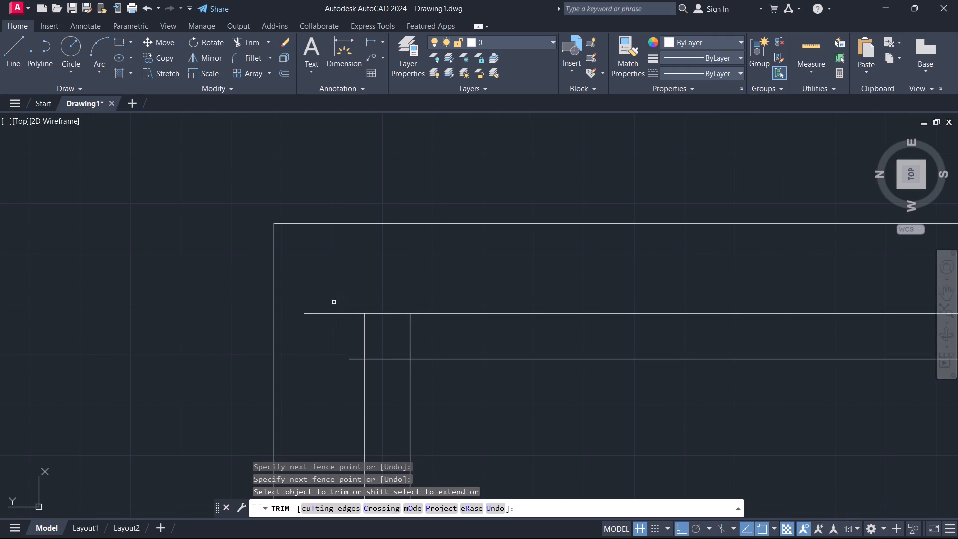
{"action": "left_click", "coordinate": [337, 302]}
{"action": "left_click", "coordinate": [340, 376]}
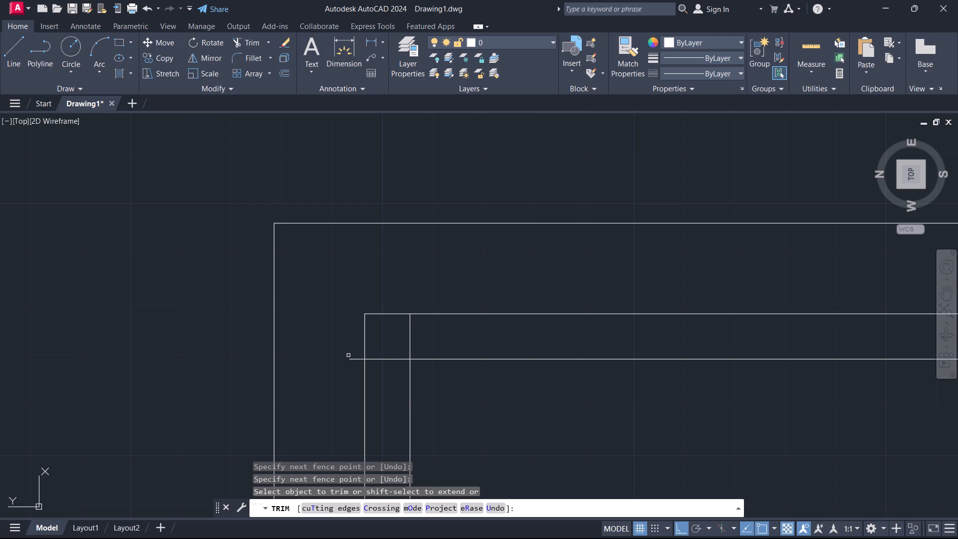
{"action": "left_click", "coordinate": [350, 359]}
{"action": "left_click", "coordinate": [377, 373]}
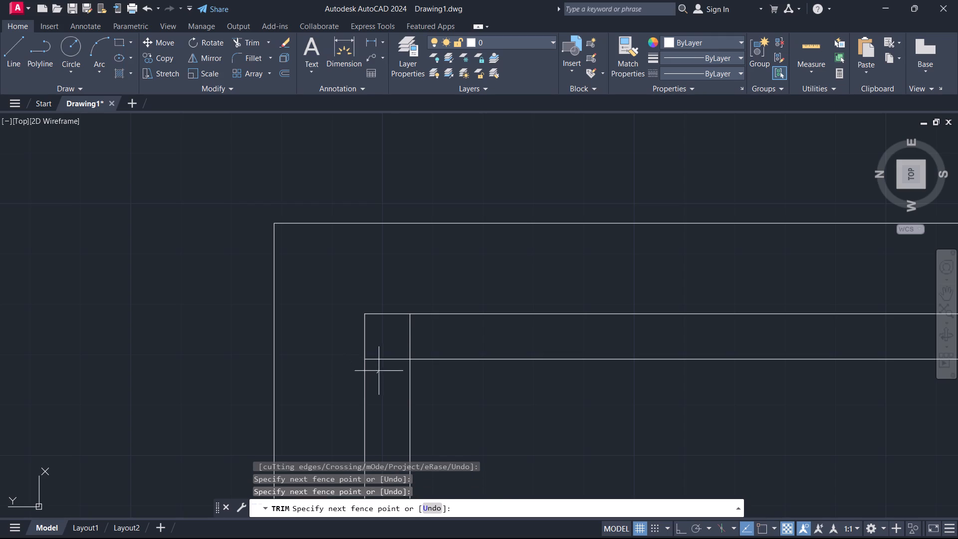
{"action": "left_click", "coordinate": [427, 334]}
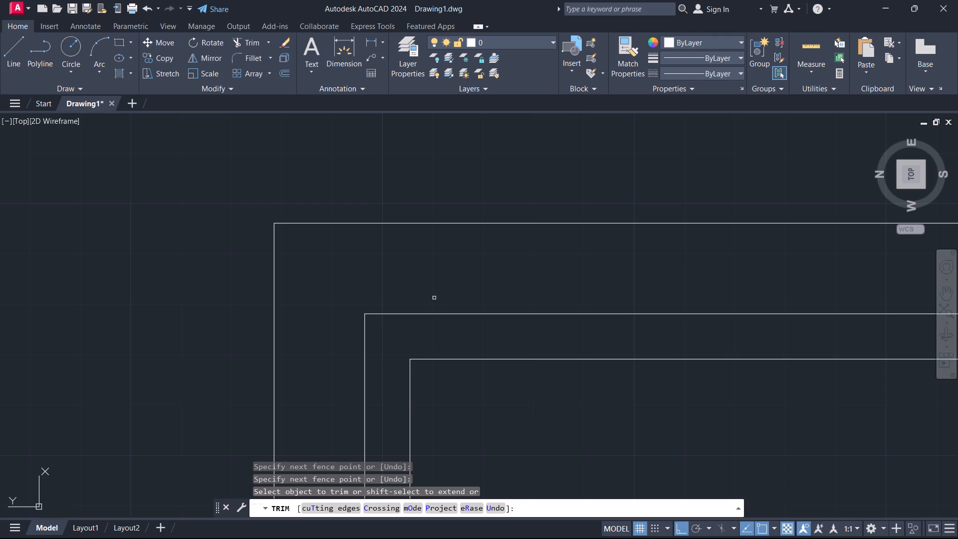
{"action": "key", "text": "Escape"}
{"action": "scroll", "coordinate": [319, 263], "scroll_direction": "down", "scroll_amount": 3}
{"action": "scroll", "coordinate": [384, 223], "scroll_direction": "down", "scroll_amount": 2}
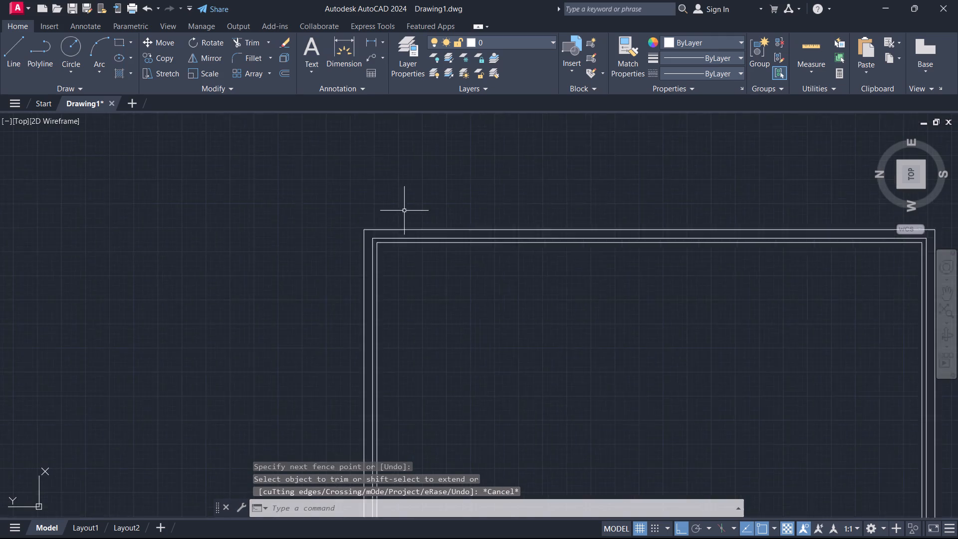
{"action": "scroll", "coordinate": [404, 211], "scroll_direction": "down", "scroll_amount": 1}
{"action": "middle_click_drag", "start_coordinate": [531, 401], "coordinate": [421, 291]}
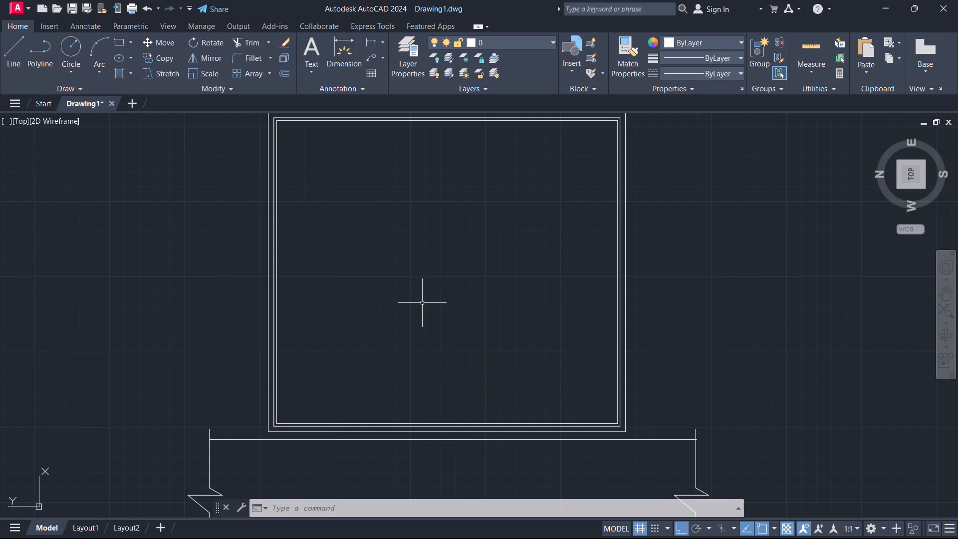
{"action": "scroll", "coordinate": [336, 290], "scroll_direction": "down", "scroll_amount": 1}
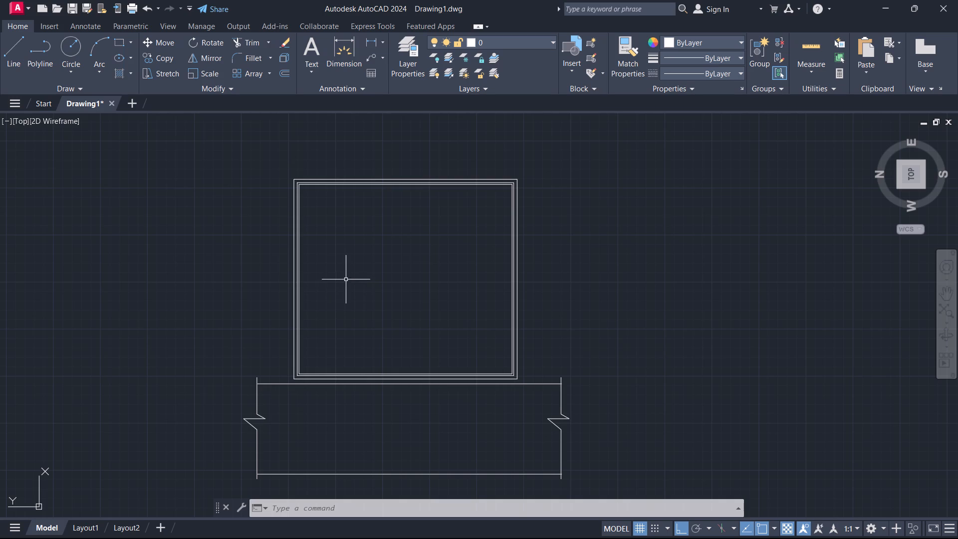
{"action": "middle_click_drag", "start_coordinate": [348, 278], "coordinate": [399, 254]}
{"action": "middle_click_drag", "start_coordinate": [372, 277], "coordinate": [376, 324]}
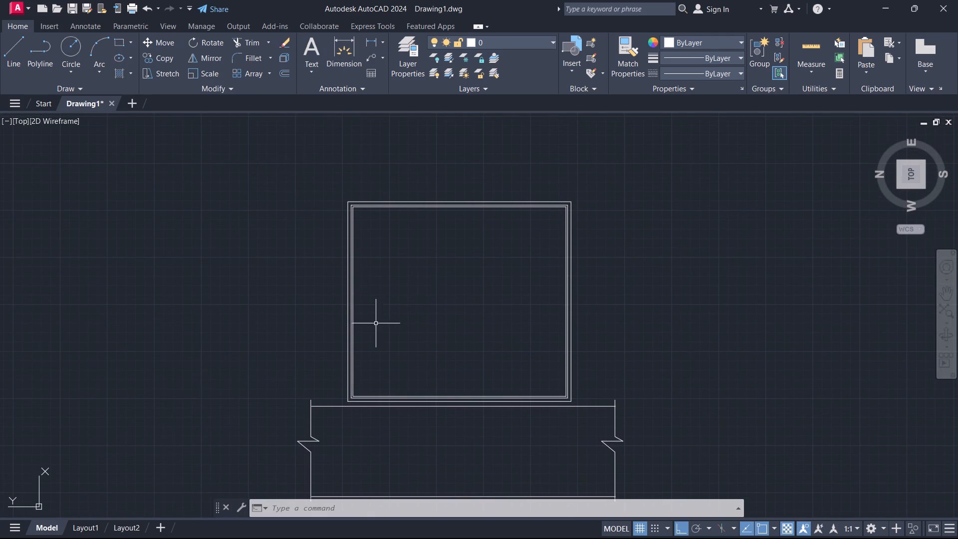
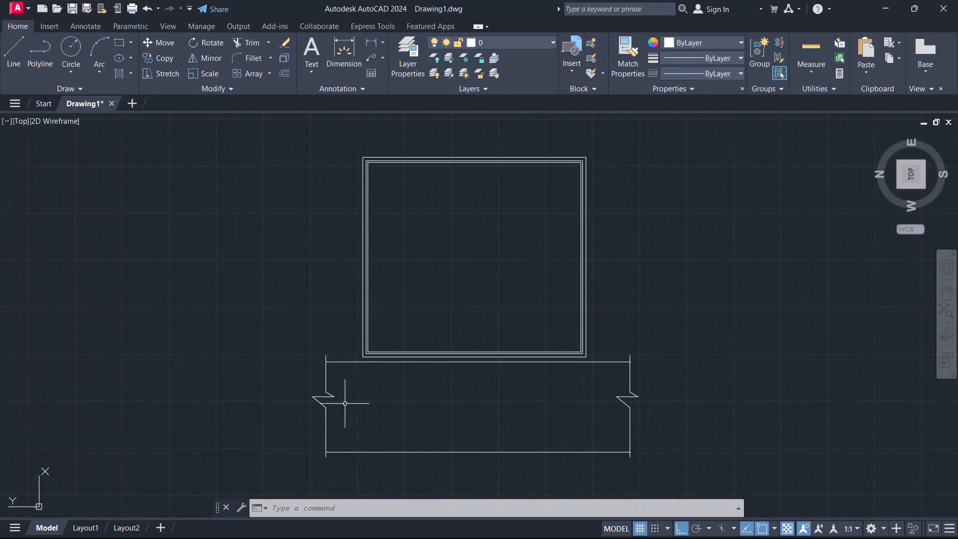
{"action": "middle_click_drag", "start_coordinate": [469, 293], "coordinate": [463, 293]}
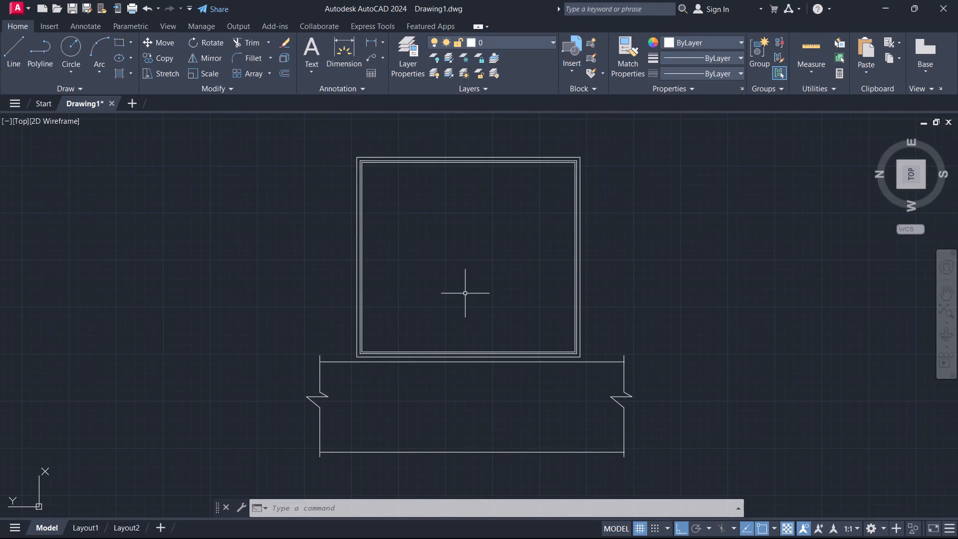
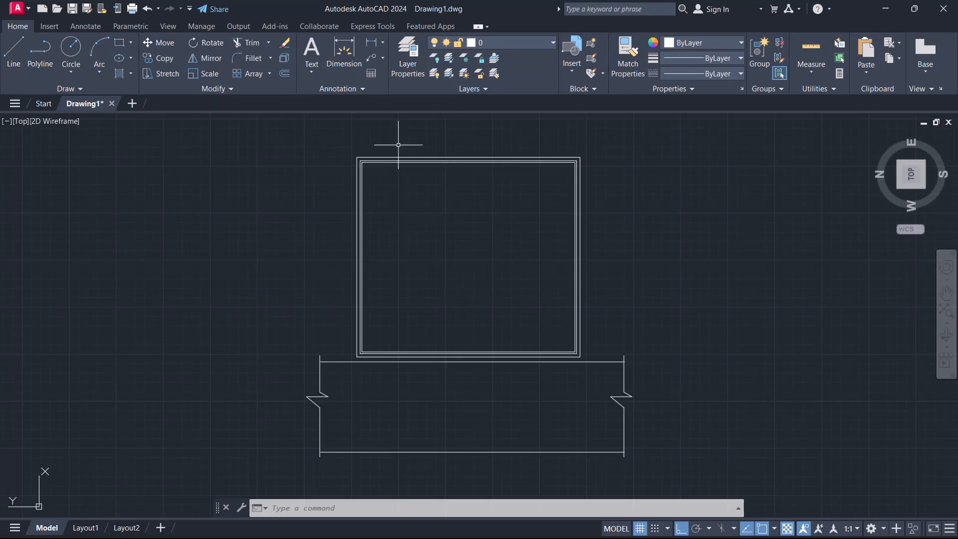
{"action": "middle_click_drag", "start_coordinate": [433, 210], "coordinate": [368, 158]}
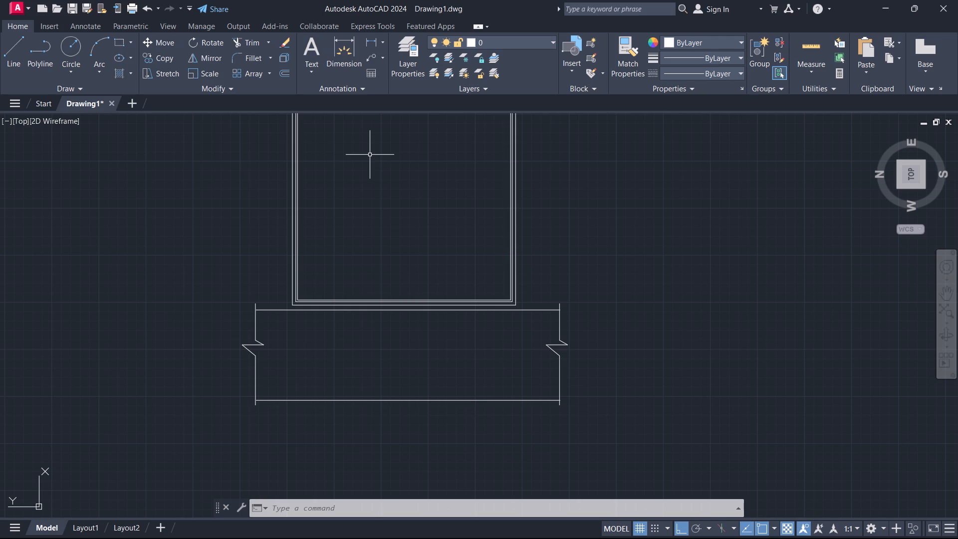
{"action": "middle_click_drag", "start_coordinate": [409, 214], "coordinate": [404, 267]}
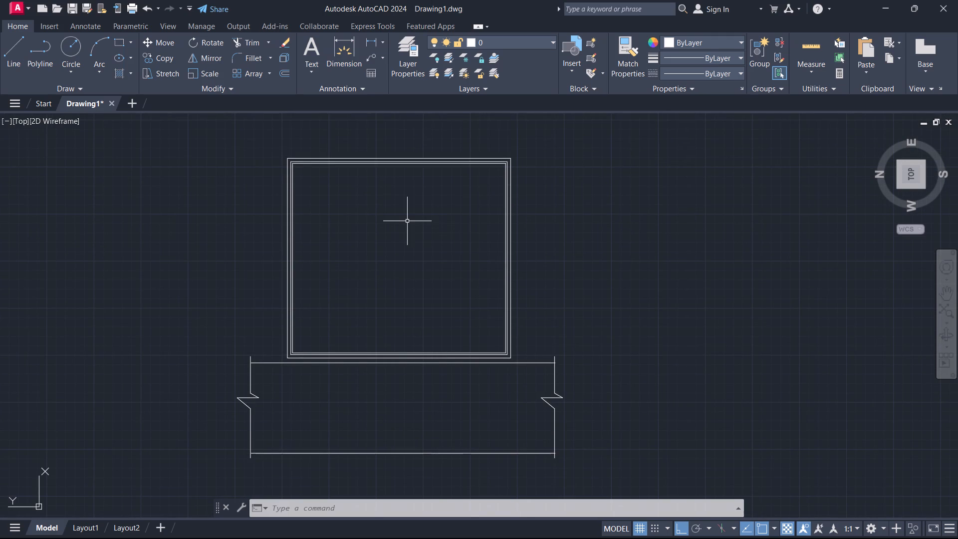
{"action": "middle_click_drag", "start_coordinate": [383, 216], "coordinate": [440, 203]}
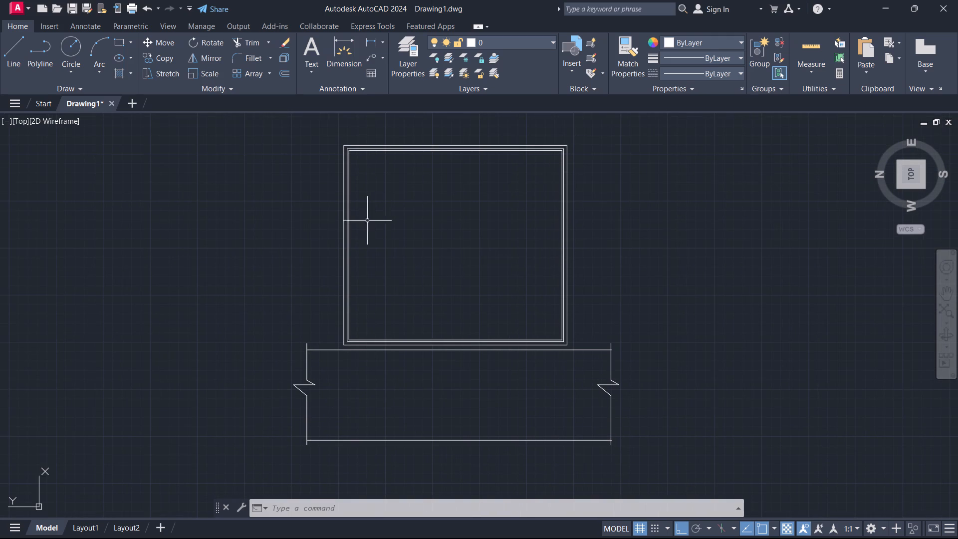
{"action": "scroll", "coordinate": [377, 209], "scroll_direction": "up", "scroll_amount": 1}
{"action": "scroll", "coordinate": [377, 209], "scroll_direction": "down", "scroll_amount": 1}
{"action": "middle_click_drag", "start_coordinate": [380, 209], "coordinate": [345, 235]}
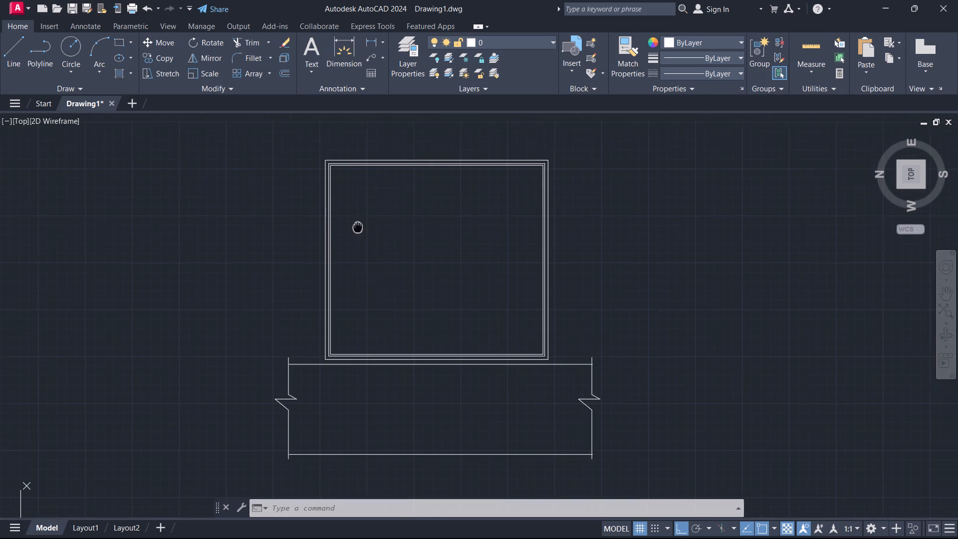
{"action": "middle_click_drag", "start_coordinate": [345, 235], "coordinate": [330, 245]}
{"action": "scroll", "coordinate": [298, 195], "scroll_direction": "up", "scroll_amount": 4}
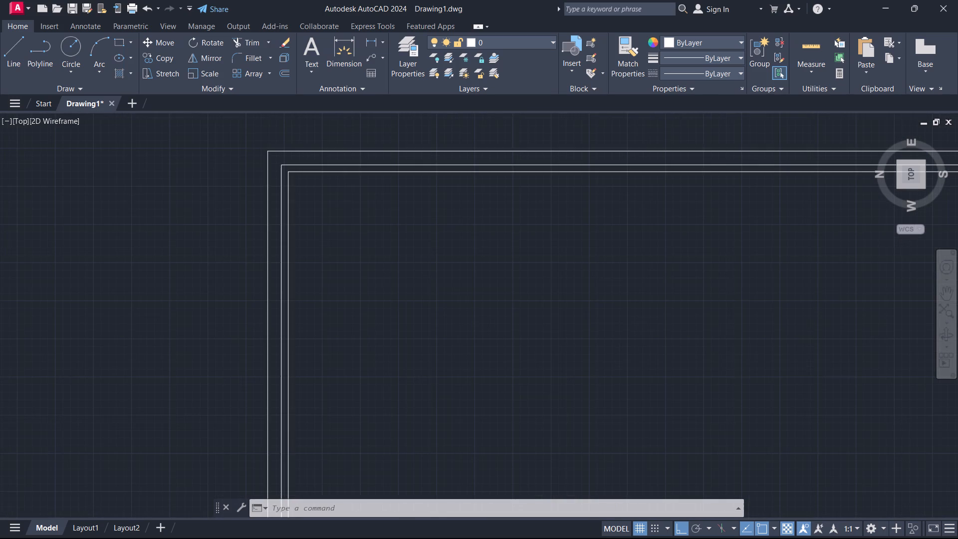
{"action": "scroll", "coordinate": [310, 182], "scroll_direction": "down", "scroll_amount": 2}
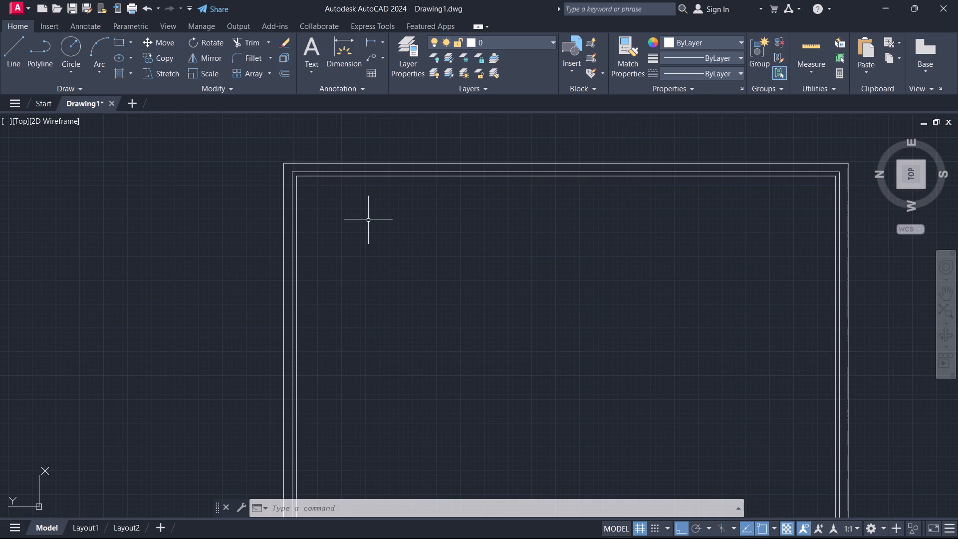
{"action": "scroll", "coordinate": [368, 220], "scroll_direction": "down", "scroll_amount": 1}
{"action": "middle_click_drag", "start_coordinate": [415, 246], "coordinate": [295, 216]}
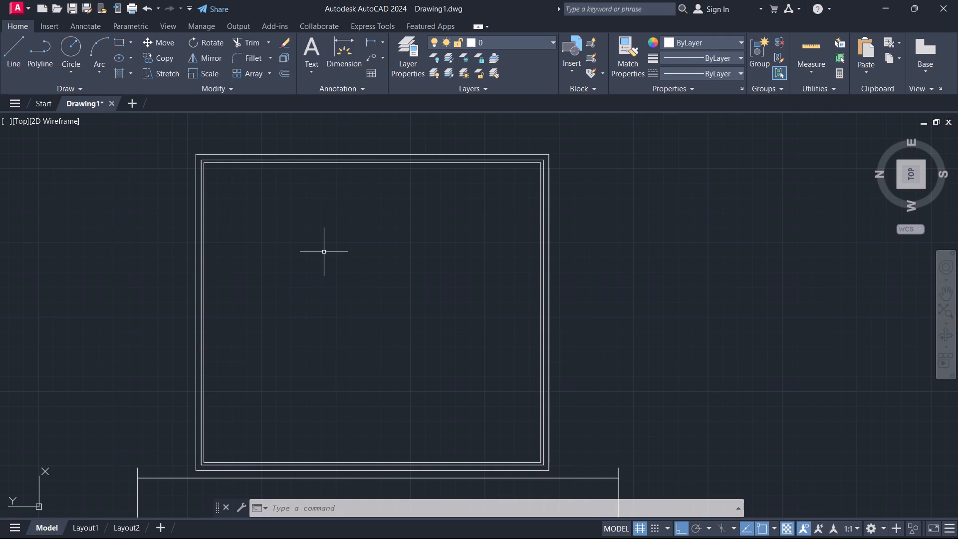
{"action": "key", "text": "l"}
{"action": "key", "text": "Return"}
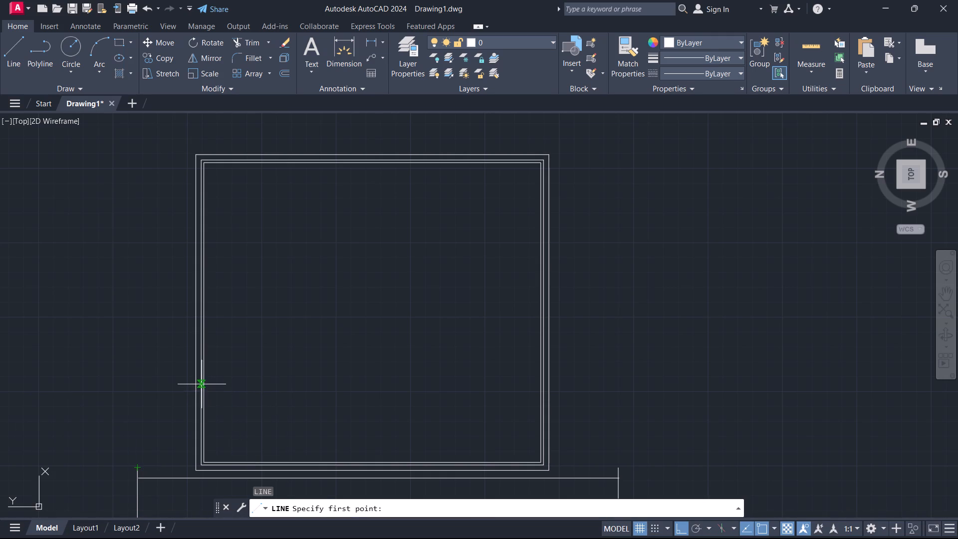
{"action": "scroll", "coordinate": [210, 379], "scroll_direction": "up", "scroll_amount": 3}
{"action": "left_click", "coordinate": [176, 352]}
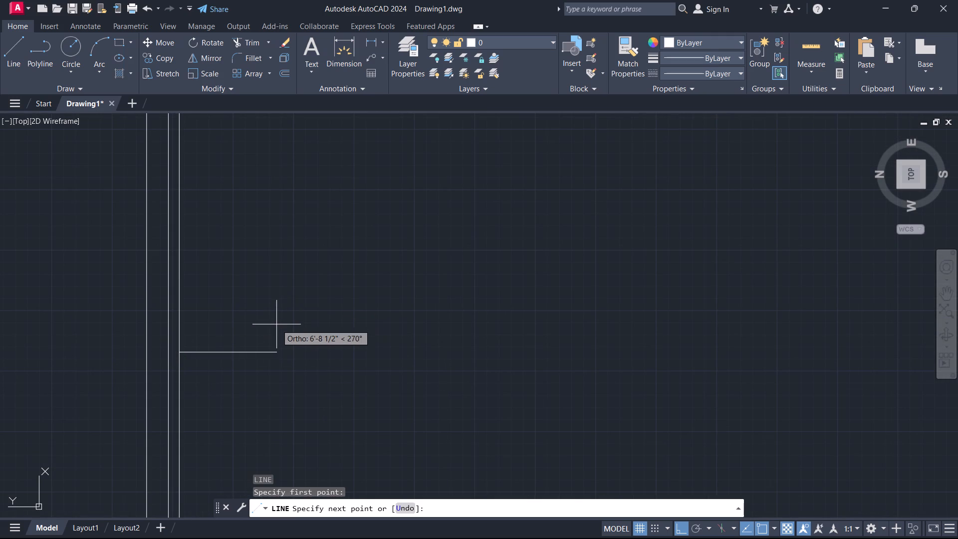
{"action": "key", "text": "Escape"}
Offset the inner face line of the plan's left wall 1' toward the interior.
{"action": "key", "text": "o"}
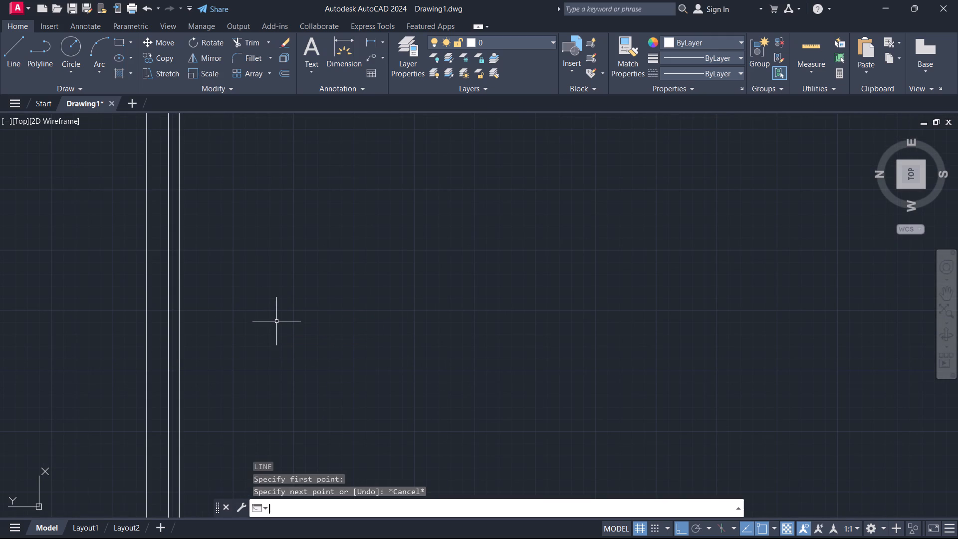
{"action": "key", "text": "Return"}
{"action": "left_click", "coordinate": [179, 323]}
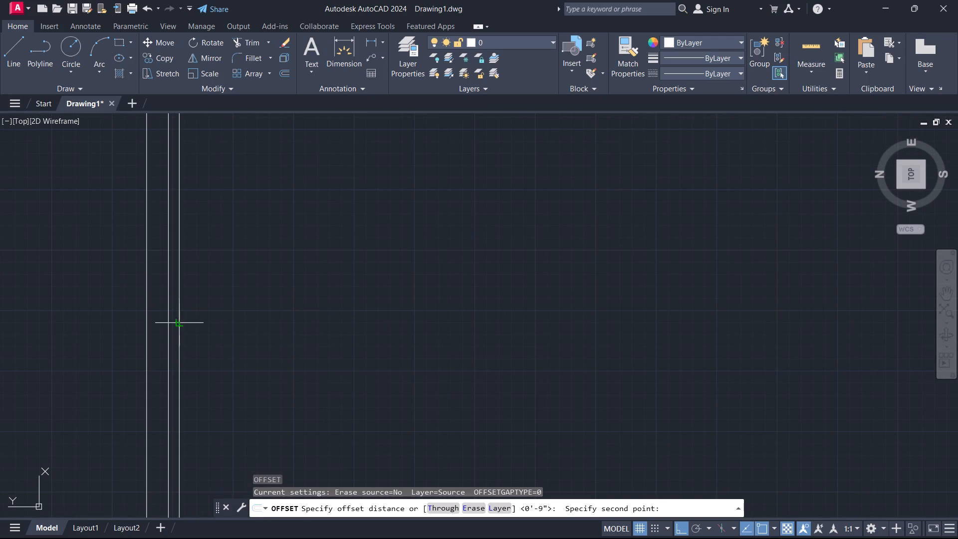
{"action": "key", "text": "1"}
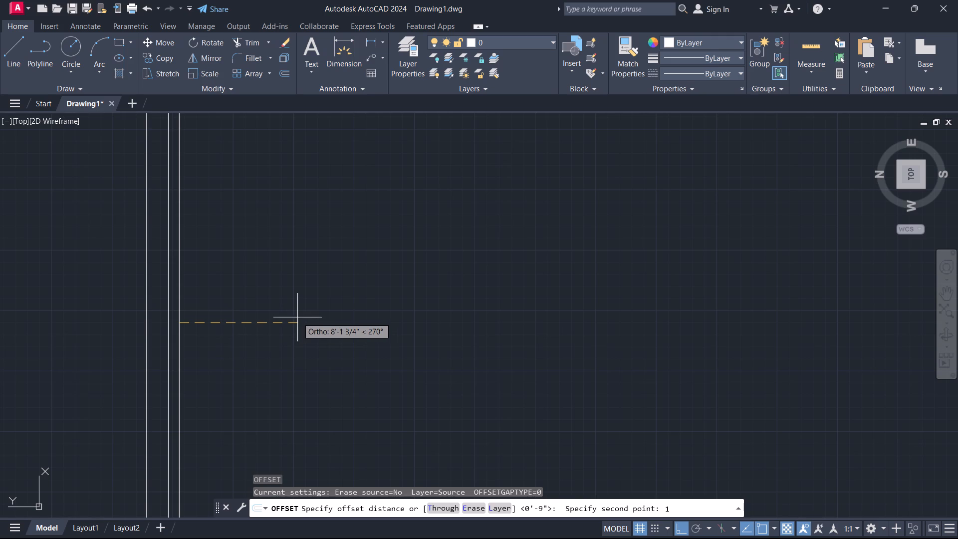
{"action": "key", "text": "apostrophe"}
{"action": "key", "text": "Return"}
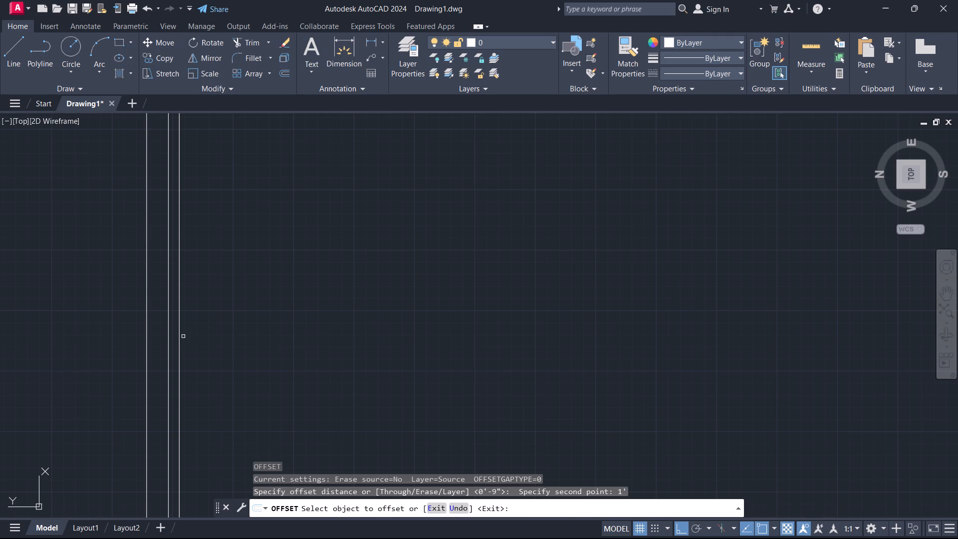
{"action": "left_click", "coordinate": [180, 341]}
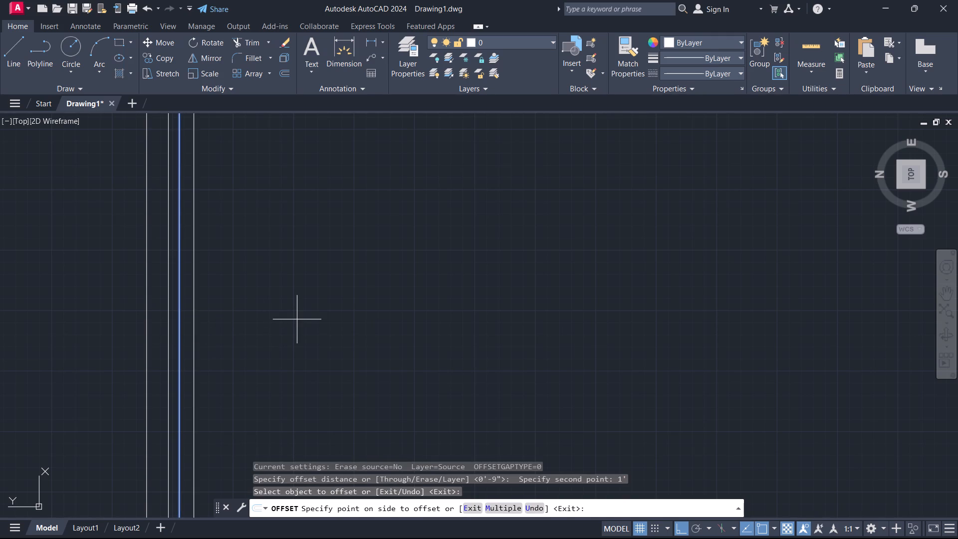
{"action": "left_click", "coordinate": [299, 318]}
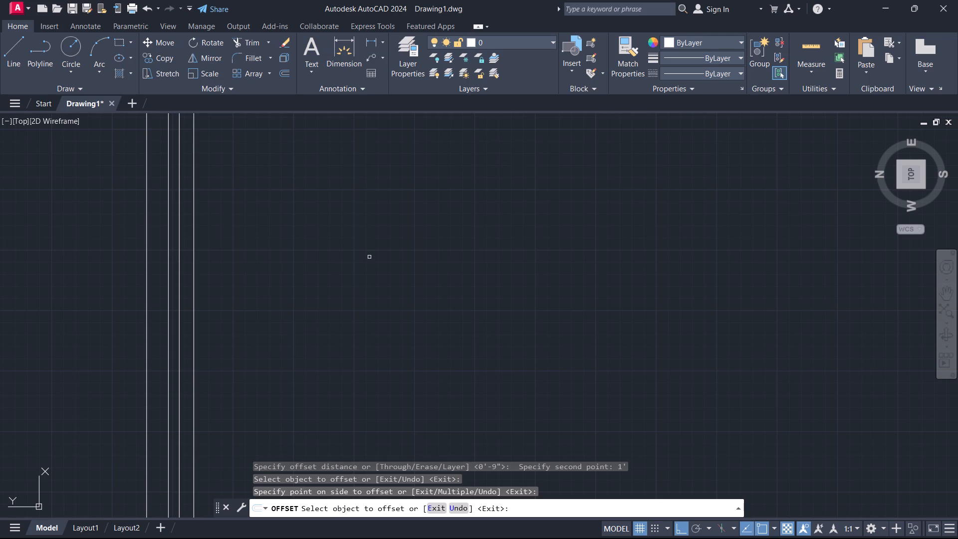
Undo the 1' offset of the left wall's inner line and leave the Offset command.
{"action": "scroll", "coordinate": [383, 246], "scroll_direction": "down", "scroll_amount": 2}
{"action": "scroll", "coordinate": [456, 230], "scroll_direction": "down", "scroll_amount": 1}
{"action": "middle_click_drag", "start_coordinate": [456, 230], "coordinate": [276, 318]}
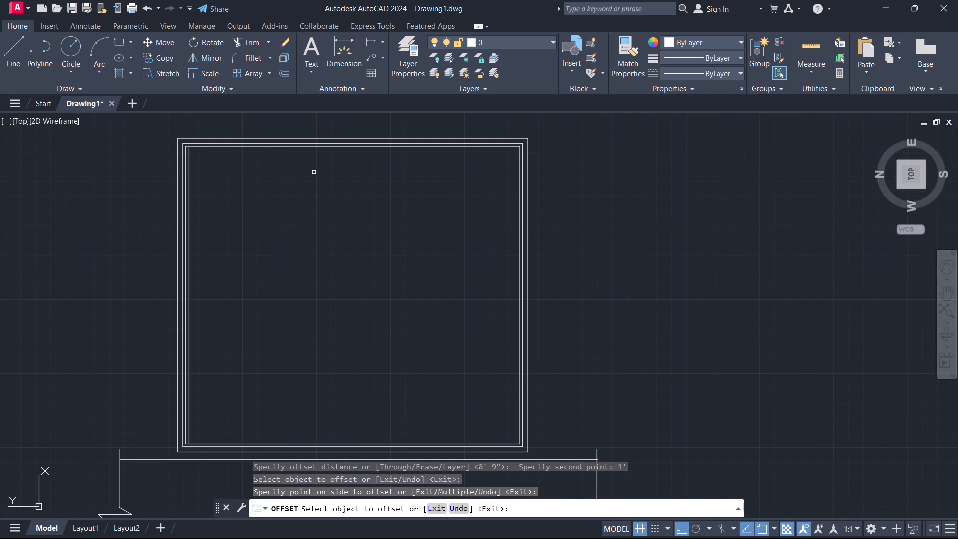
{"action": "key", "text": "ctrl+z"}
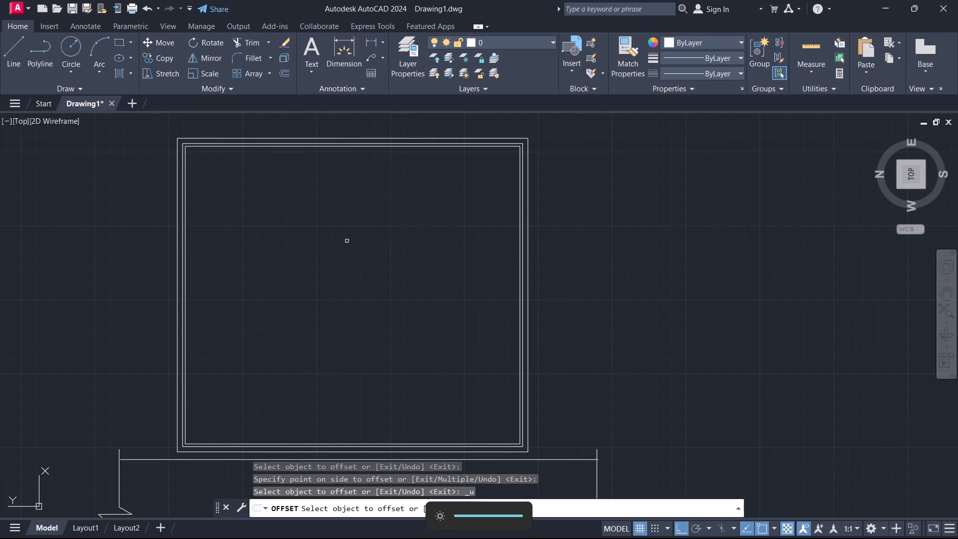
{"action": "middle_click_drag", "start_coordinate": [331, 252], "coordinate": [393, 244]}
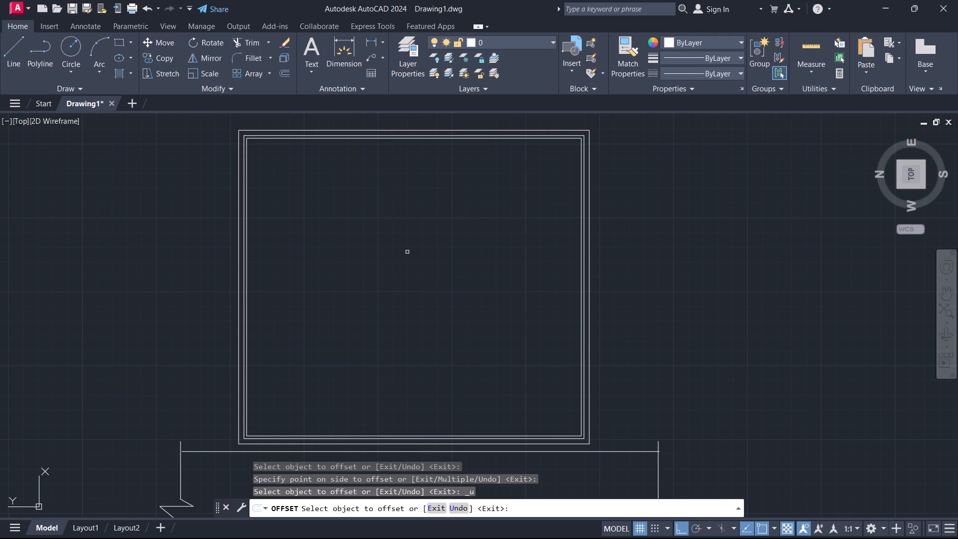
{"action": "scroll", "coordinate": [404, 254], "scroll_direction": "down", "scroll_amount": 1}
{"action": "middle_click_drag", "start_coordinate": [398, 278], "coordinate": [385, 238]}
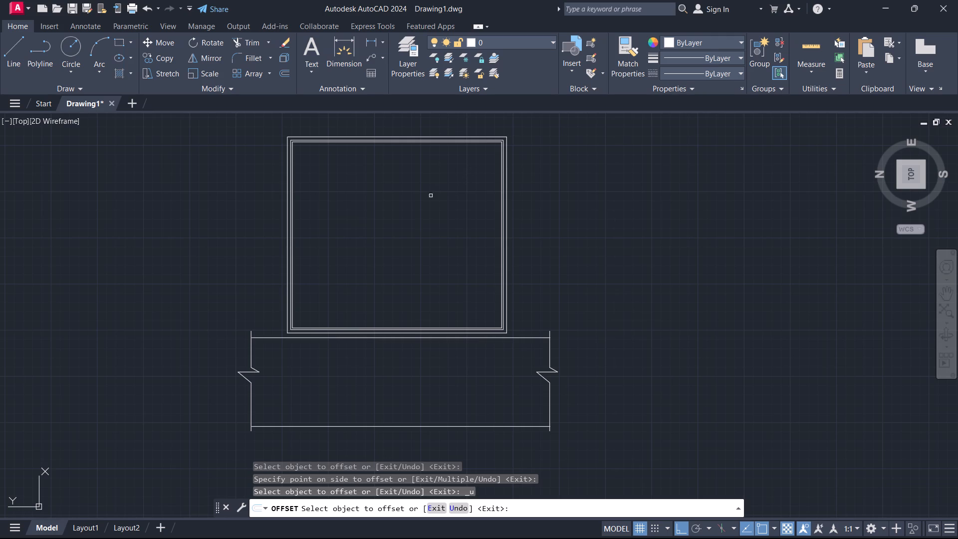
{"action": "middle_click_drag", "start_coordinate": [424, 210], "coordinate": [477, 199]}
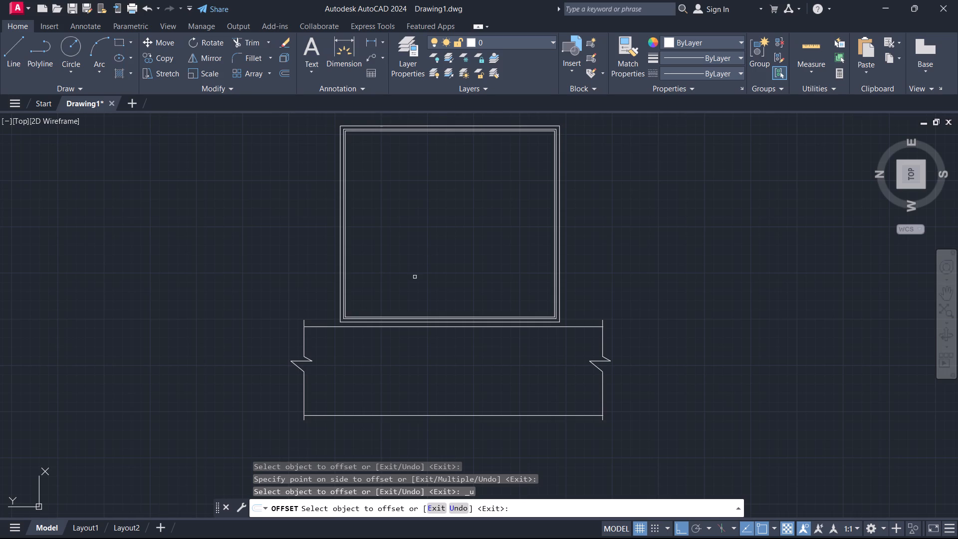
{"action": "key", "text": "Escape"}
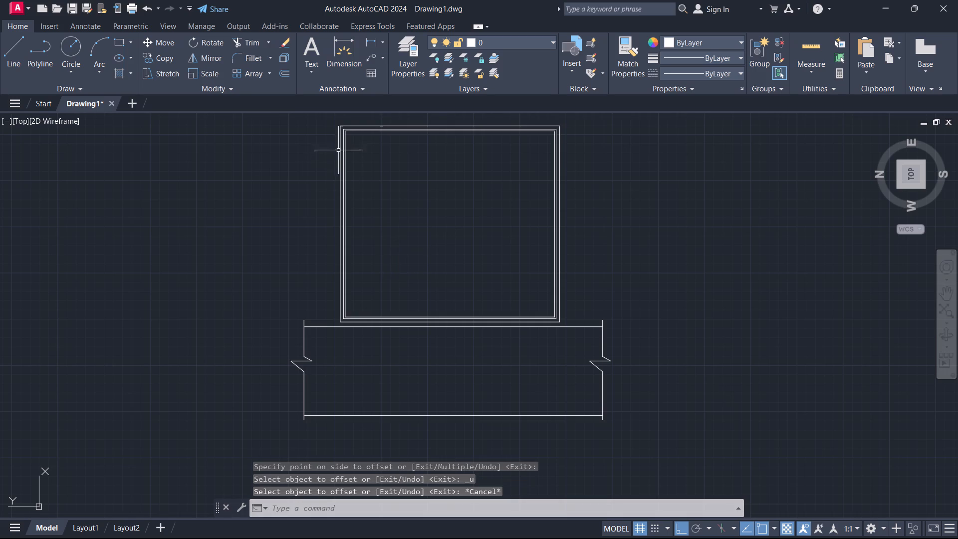
Offset the inner face lines of the plan's left and right walls 2' toward the interior.
{"action": "middle_click_drag", "start_coordinate": [389, 139], "coordinate": [367, 192]}
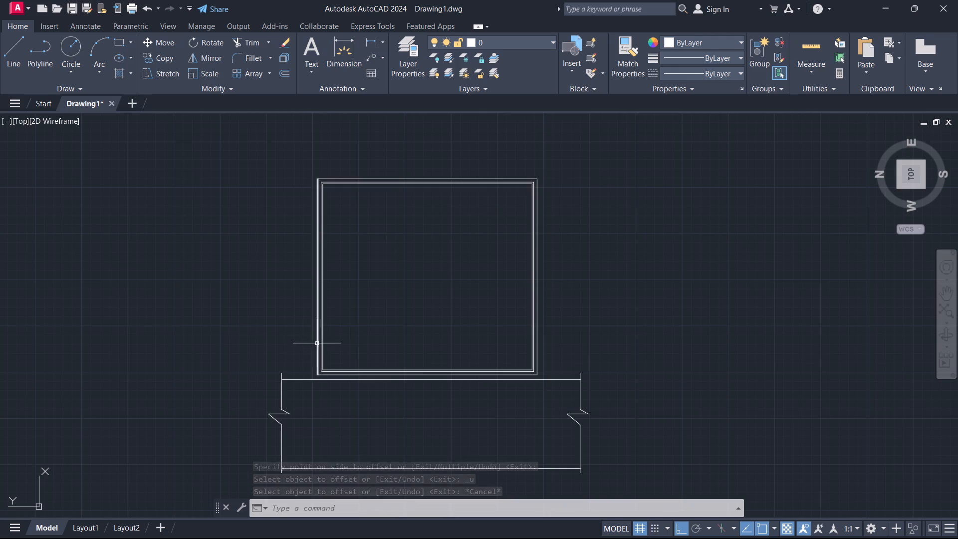
{"action": "scroll", "coordinate": [303, 362], "scroll_direction": "up", "scroll_amount": 2}
{"action": "scroll", "coordinate": [359, 315], "scroll_direction": "down", "scroll_amount": 1}
{"action": "middle_click_drag", "start_coordinate": [445, 262], "coordinate": [359, 347]}
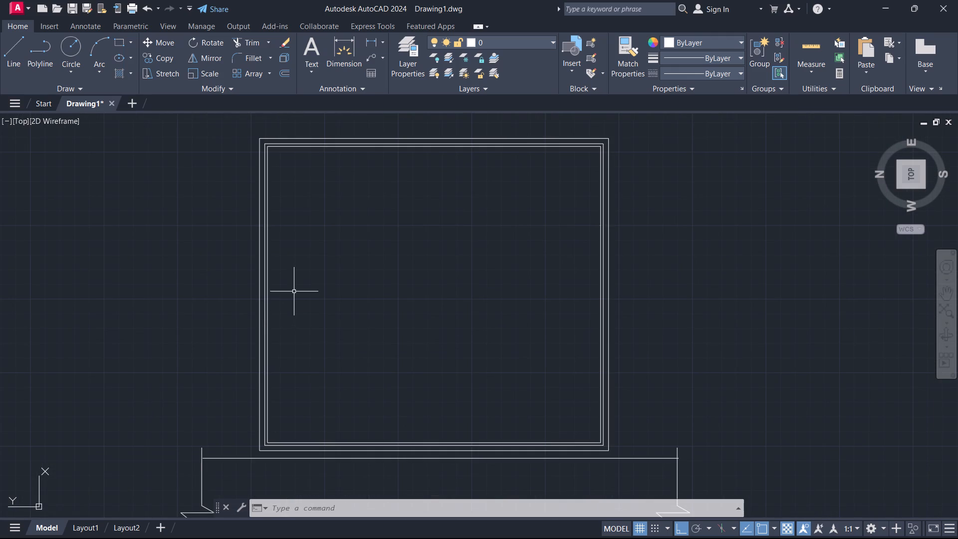
{"action": "left_click", "coordinate": [267, 324]}
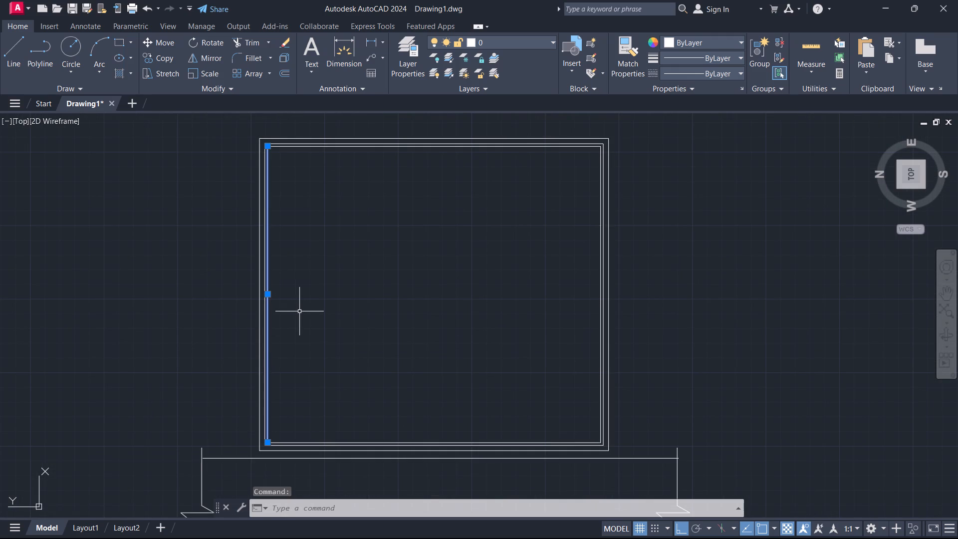
{"action": "key", "text": "o"}
{"action": "key", "text": "Return"}
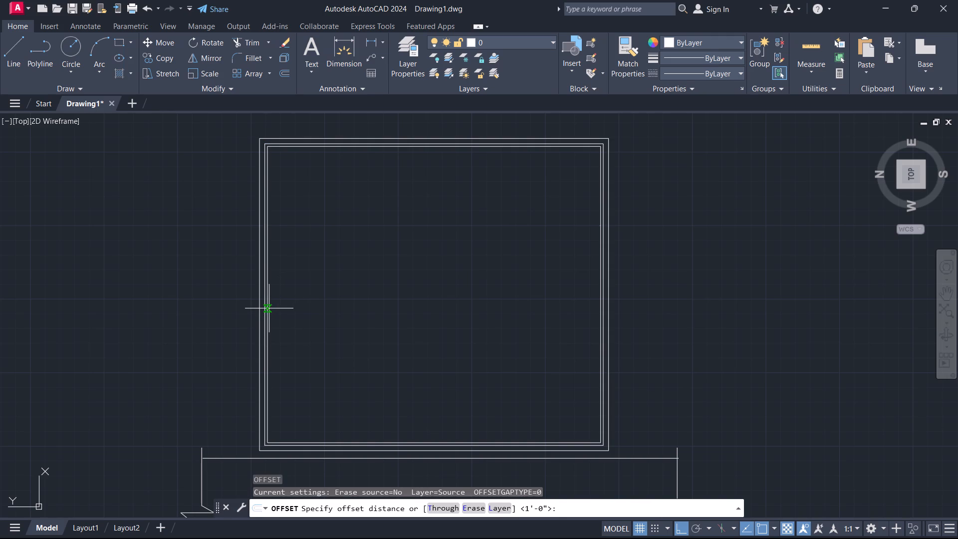
{"action": "left_click", "coordinate": [269, 309]}
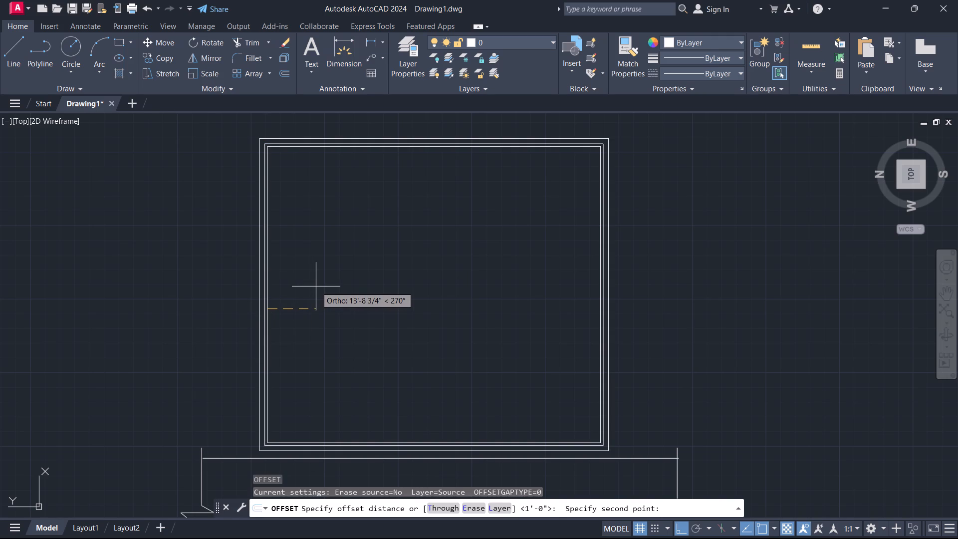
{"action": "key", "text": "2"}
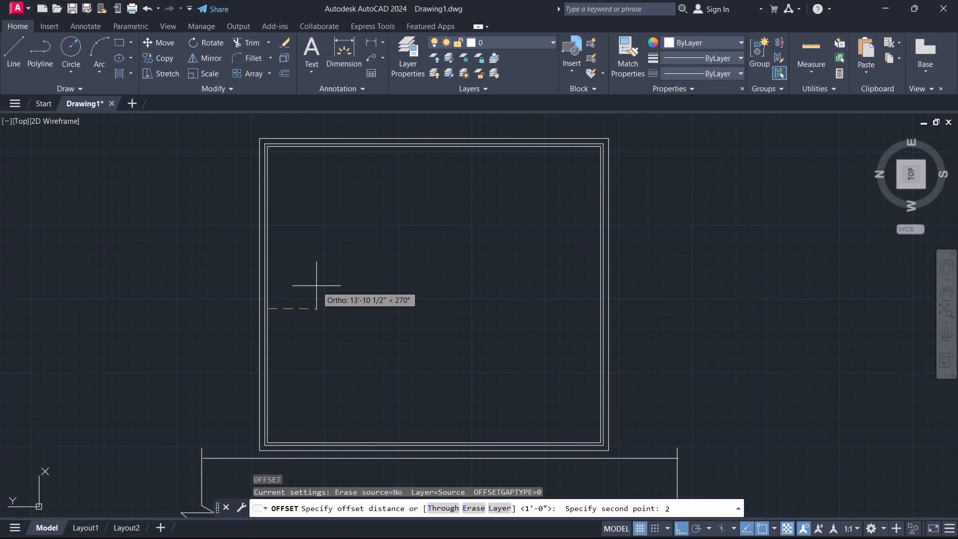
{"action": "key", "text": "apostrophe"}
{"action": "key", "text": "Return"}
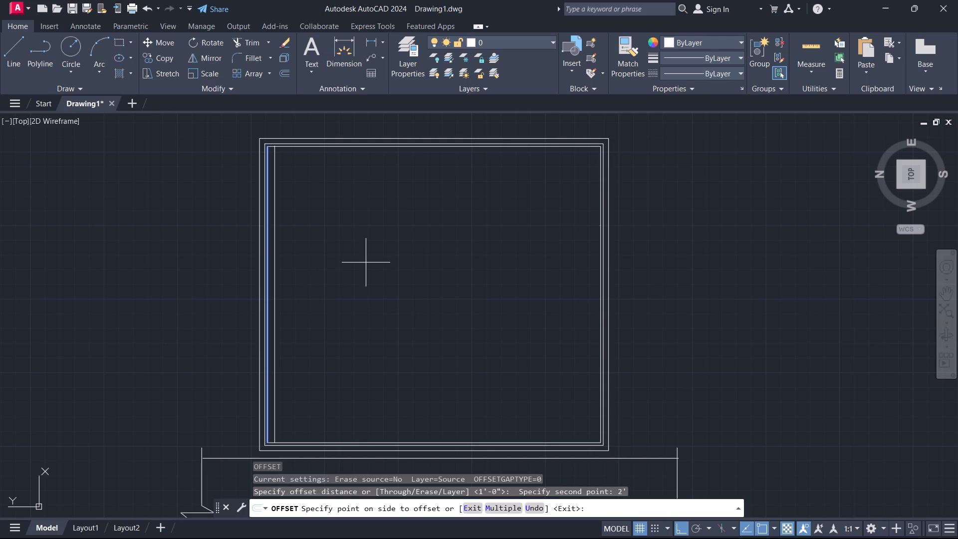
{"action": "left_click", "coordinate": [485, 194]}
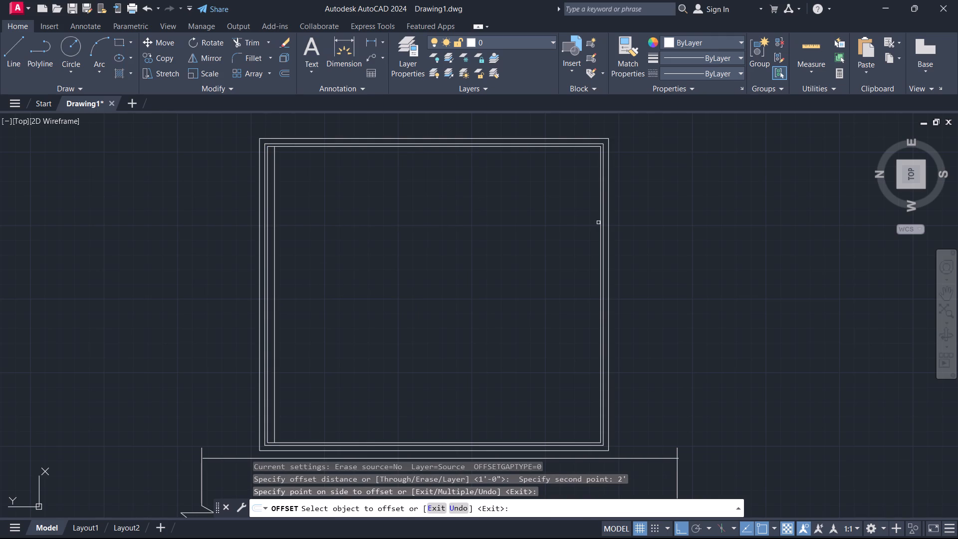
{"action": "left_click", "coordinate": [600, 222]}
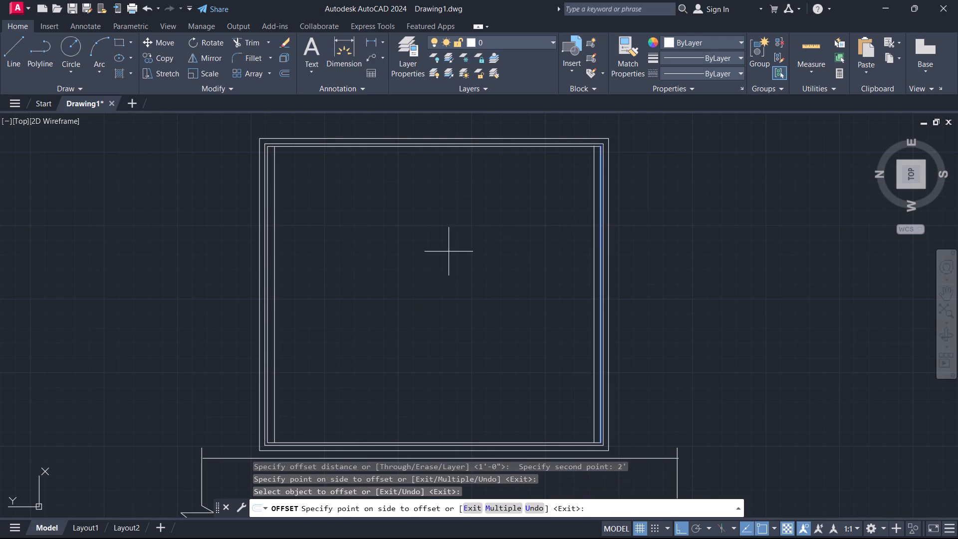
{"action": "left_click", "coordinate": [397, 264]}
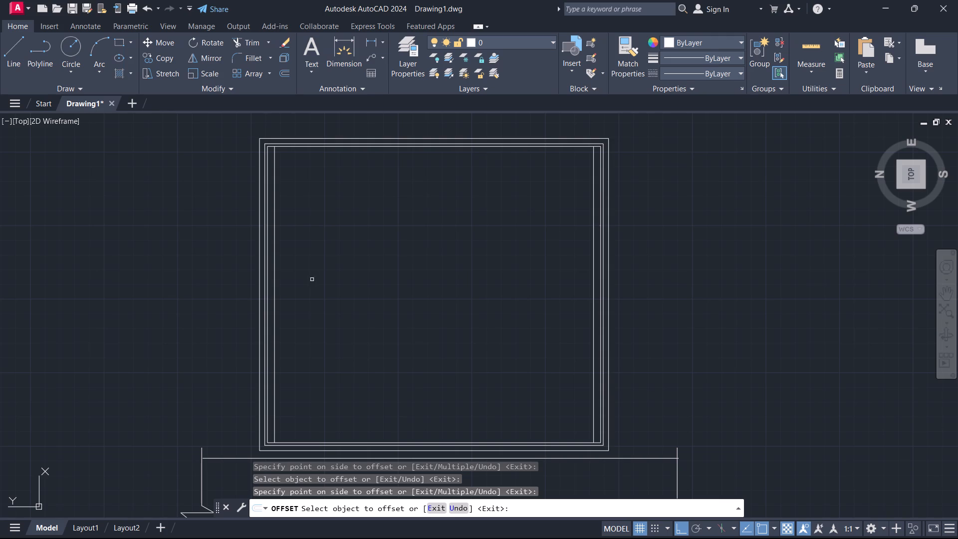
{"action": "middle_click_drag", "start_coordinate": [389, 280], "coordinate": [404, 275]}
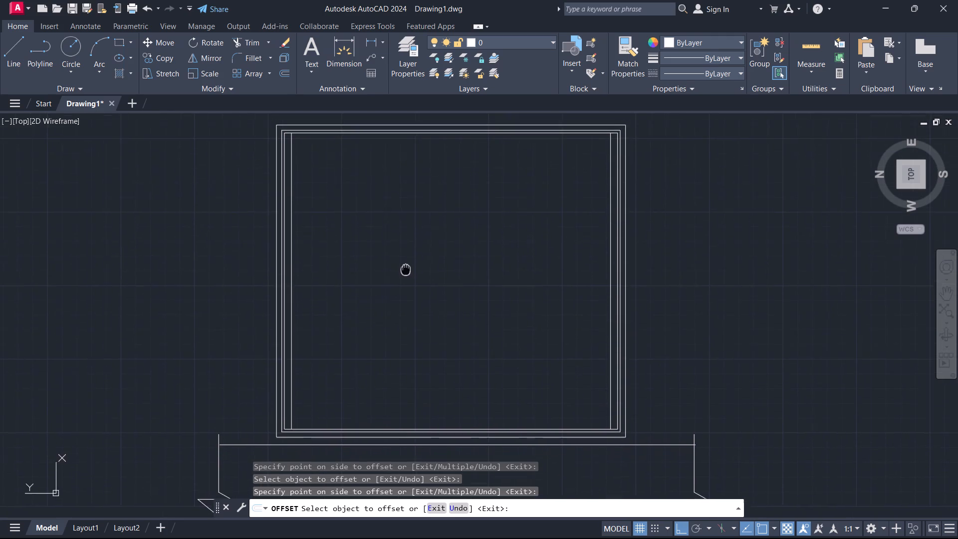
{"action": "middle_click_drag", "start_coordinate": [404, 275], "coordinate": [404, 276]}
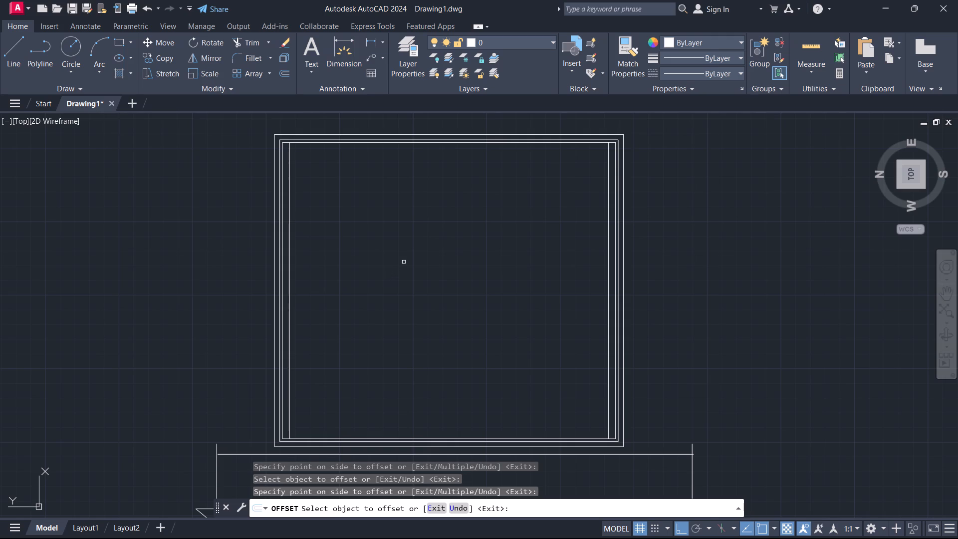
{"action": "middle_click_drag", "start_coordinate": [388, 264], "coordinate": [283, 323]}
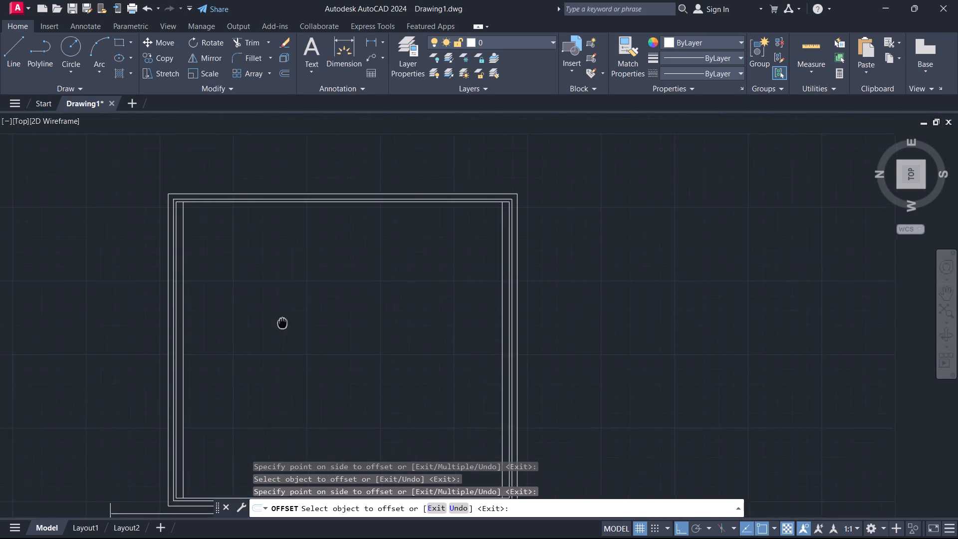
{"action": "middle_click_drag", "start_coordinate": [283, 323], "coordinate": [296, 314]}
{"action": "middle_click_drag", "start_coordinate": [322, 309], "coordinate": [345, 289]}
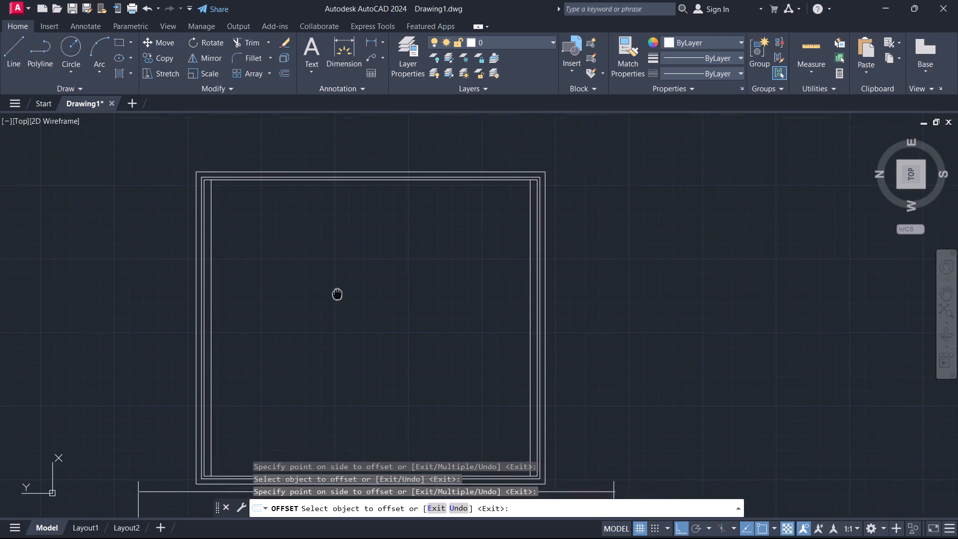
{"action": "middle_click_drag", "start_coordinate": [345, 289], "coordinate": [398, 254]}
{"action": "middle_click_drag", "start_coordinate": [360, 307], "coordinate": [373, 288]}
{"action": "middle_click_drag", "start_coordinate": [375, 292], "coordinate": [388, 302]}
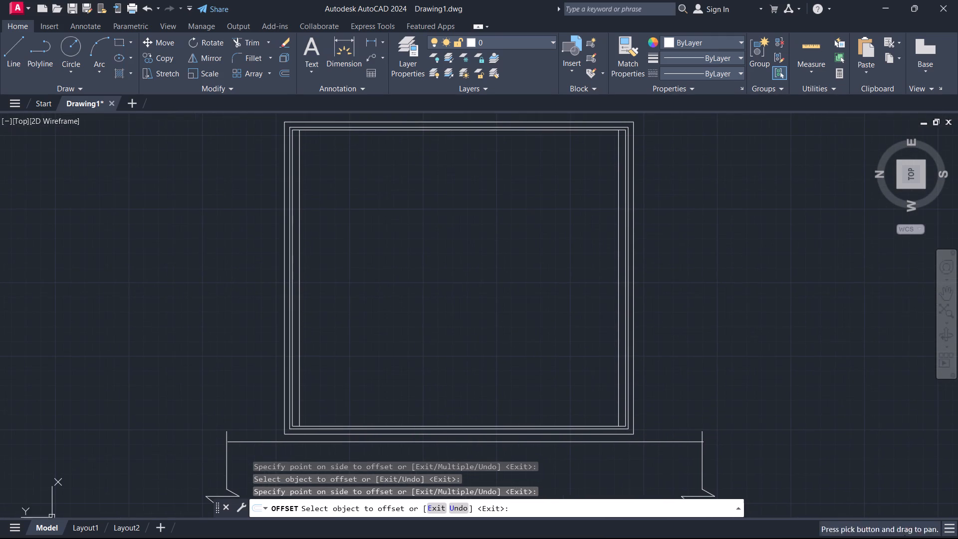
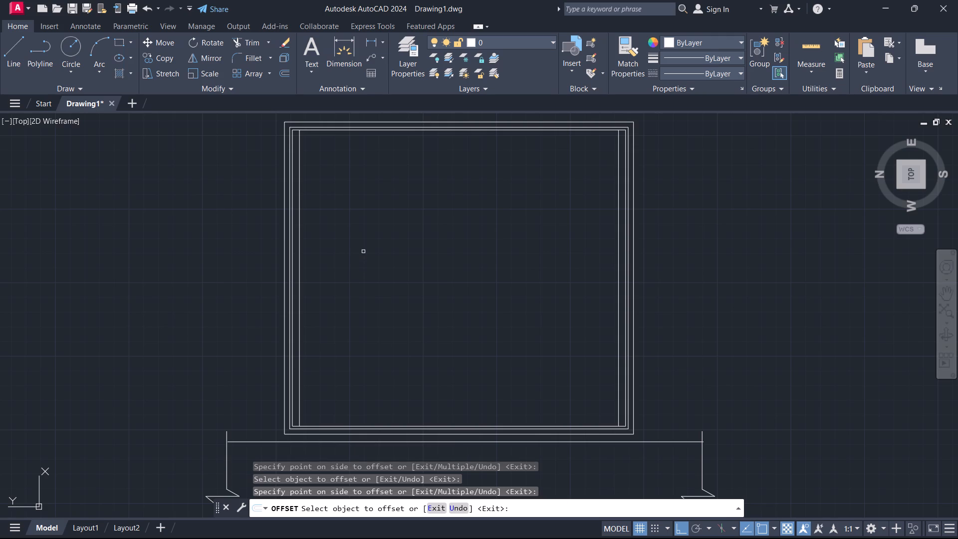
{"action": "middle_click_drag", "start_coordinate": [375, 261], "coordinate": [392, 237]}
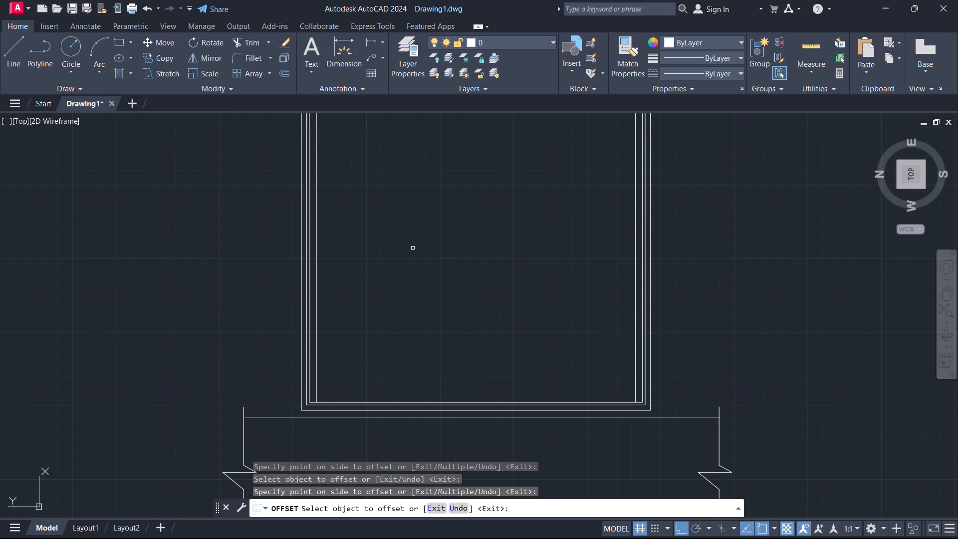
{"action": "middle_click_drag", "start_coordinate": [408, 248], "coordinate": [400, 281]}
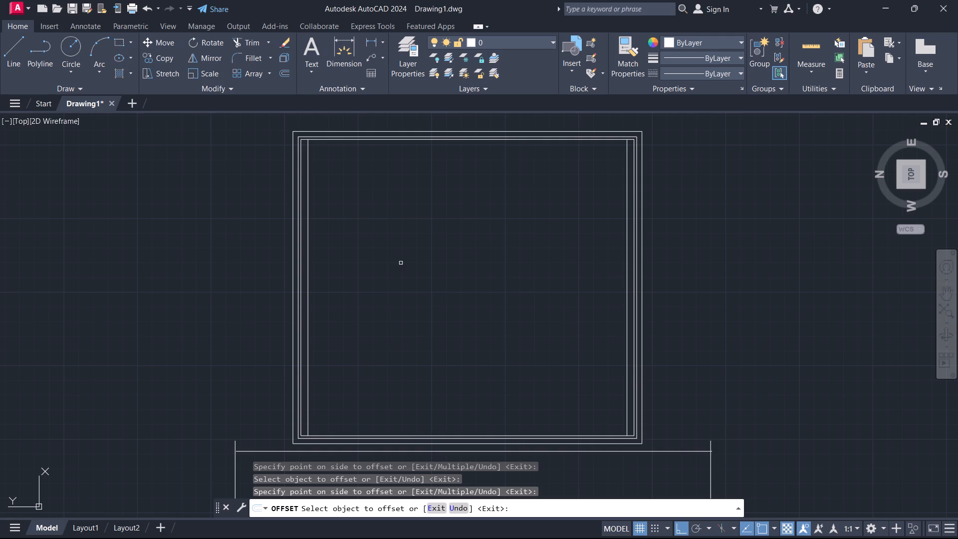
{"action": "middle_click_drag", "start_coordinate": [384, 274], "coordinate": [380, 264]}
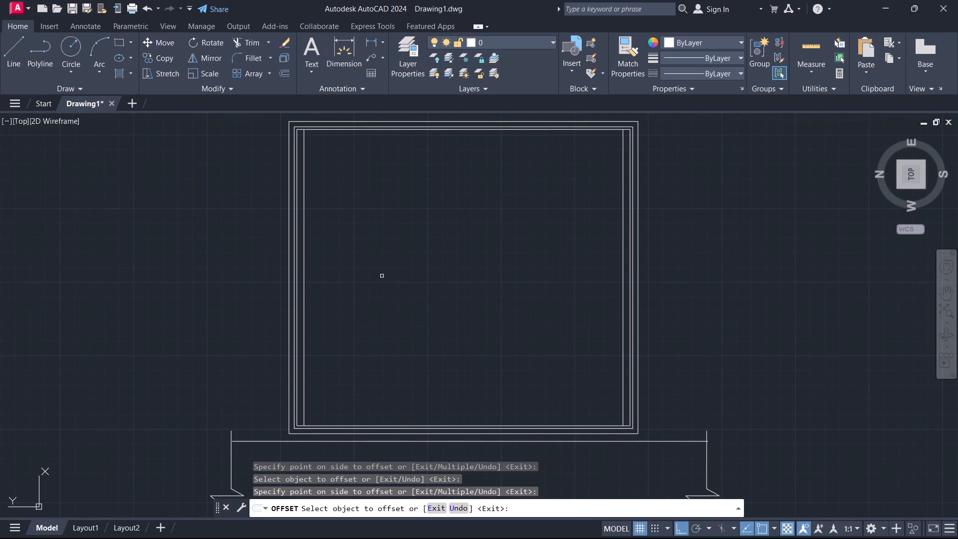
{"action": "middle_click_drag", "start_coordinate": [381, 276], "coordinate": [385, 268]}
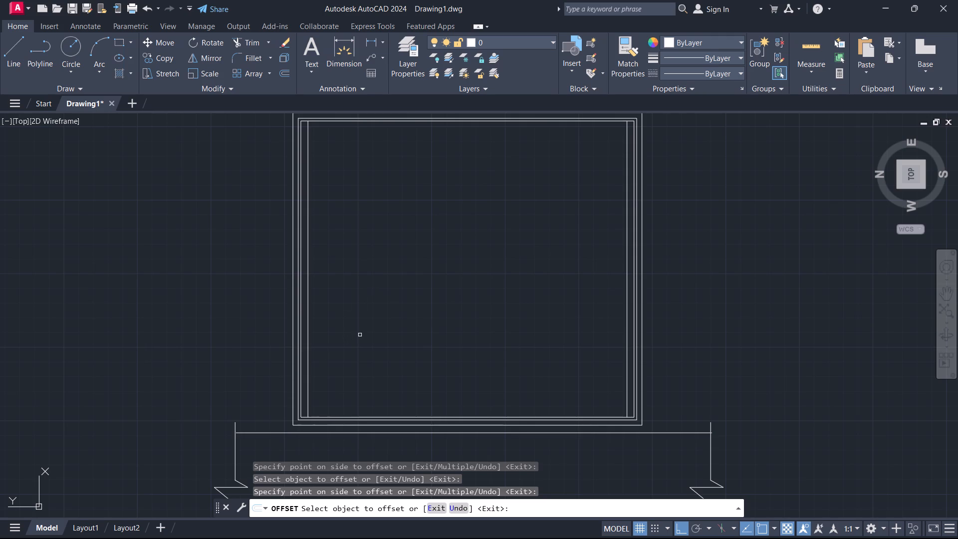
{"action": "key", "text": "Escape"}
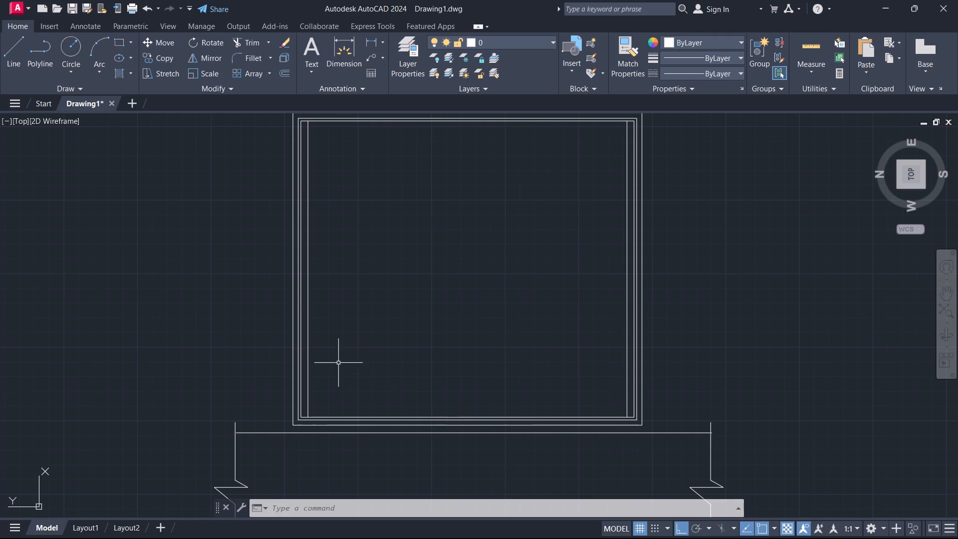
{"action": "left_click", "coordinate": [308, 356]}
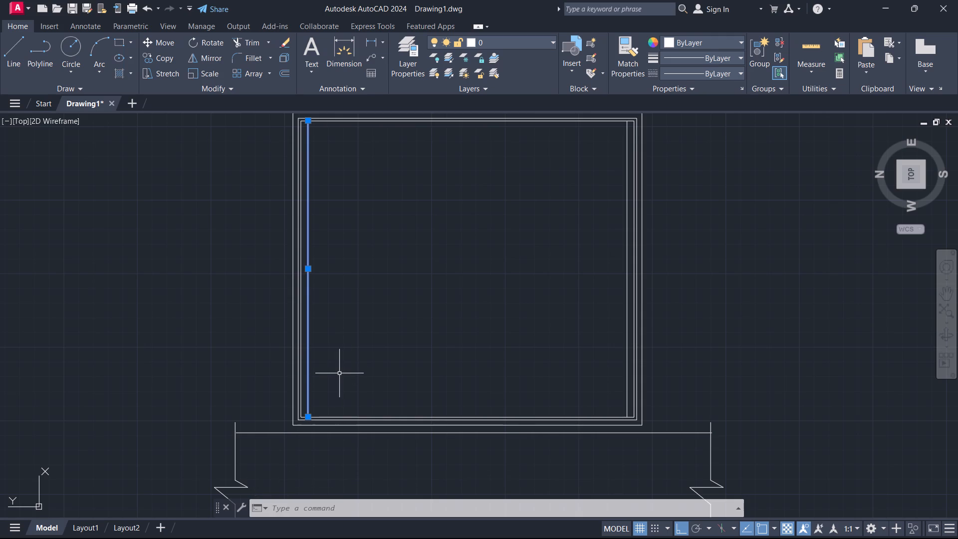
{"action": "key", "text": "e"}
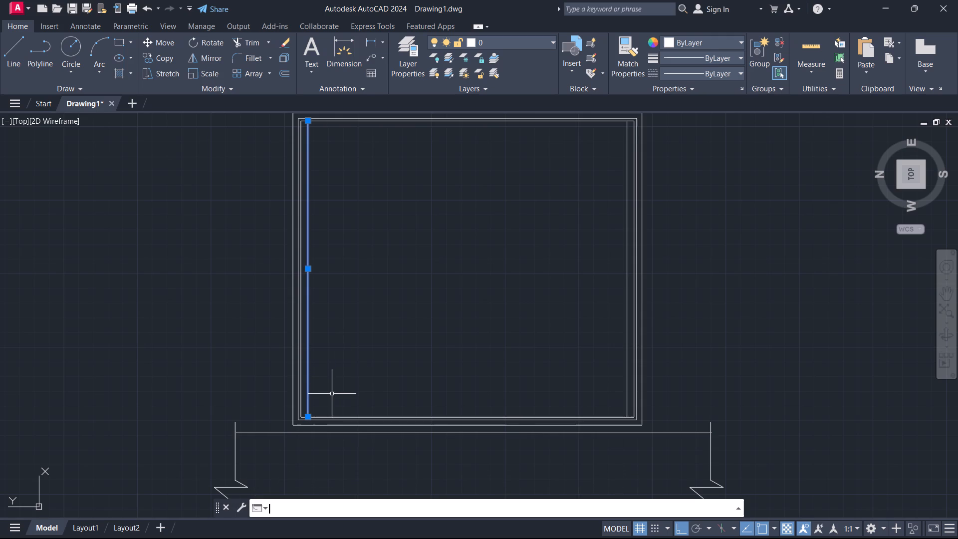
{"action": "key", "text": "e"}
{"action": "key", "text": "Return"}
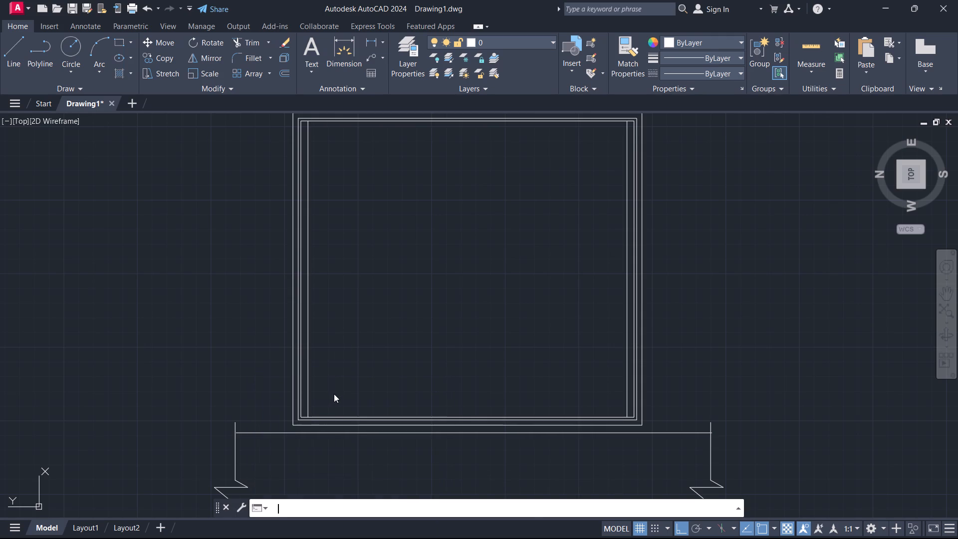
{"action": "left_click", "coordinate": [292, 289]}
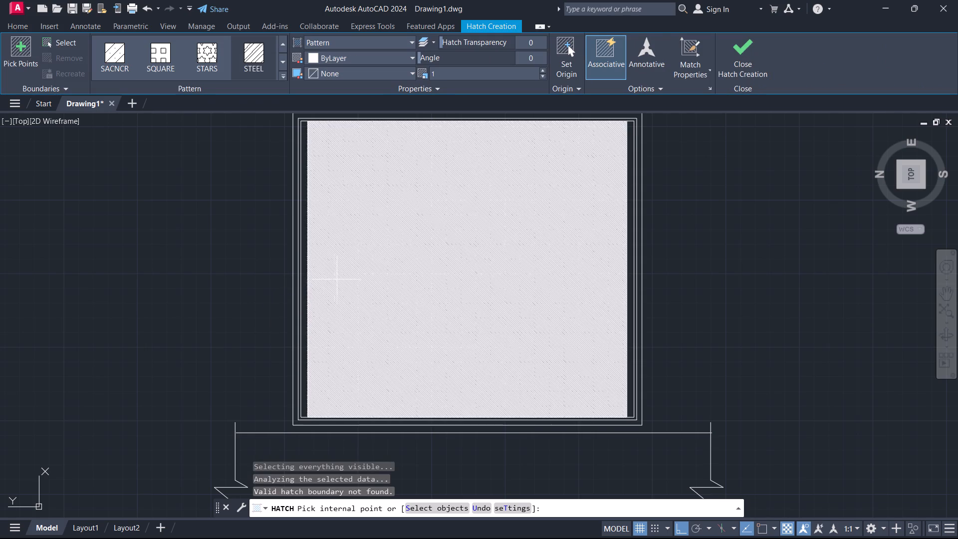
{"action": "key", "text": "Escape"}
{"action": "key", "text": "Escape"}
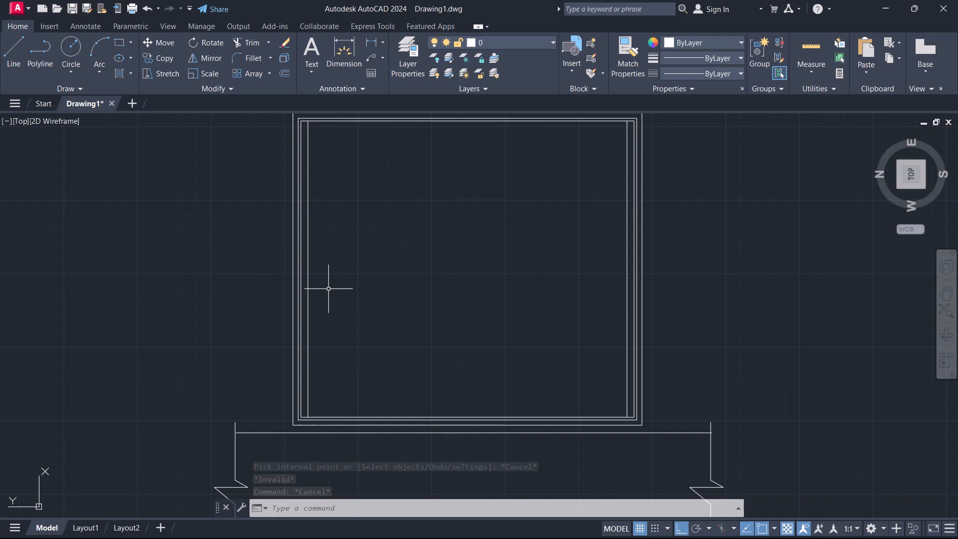
Erase the two vertical lines offset 2' inside the plan's left and right walls.
{"action": "left_click", "coordinate": [306, 300]}
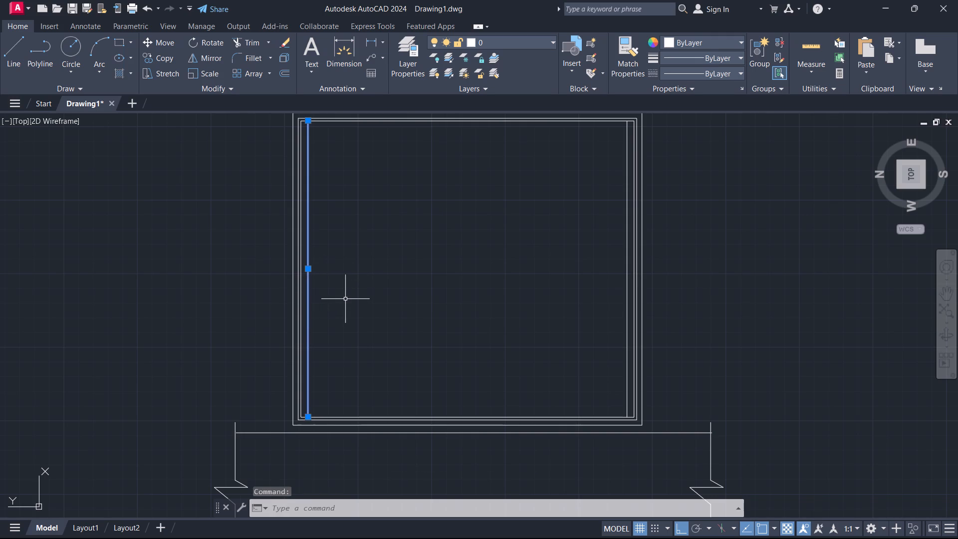
{"action": "key", "text": "e"}
{"action": "key", "text": "Return"}
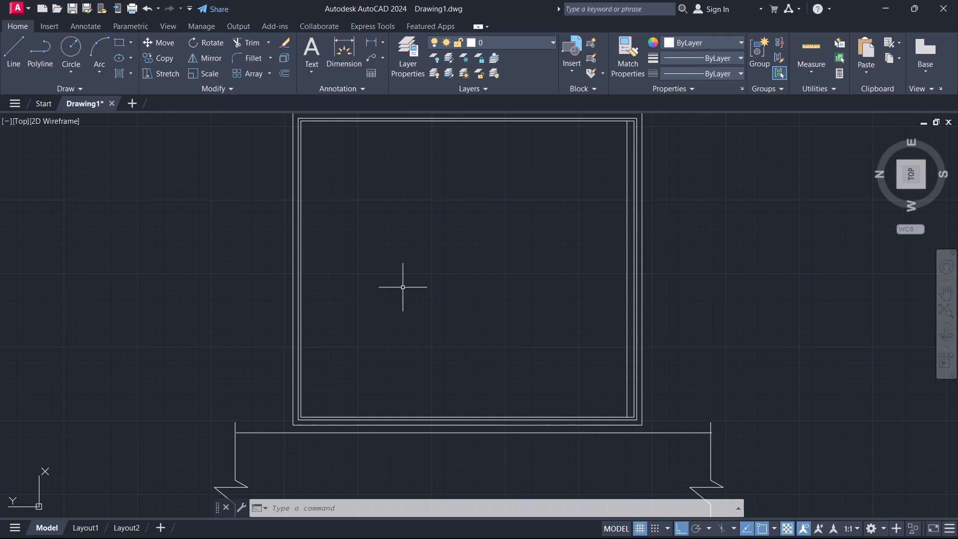
{"action": "middle_click_drag", "start_coordinate": [391, 279], "coordinate": [379, 335]}
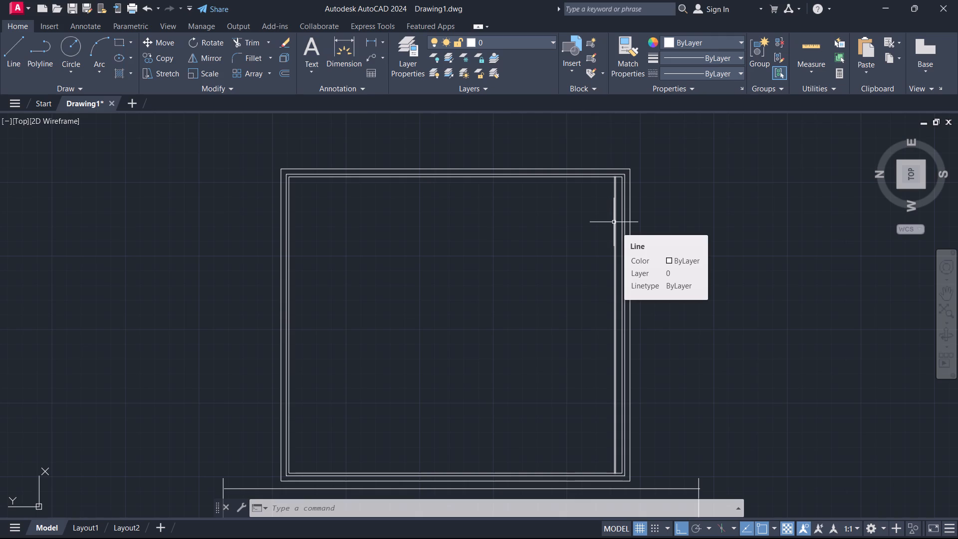
{"action": "left_click", "coordinate": [614, 222]}
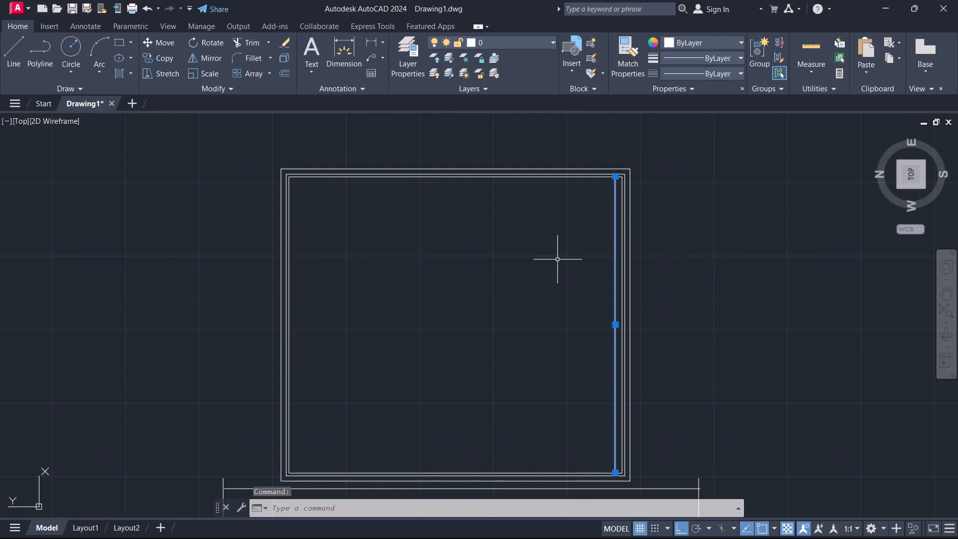
{"action": "key", "text": "e"}
{"action": "key", "text": "Return"}
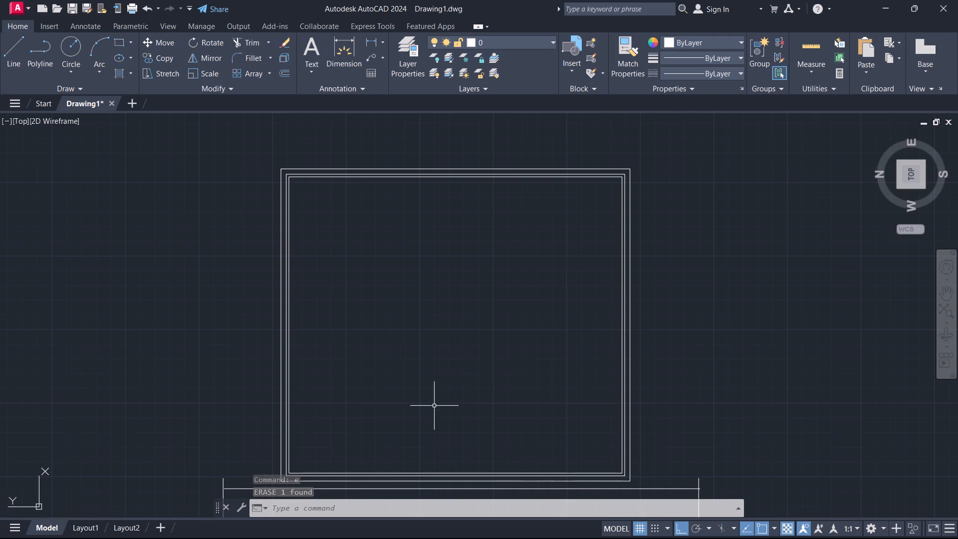
{"action": "middle_click_drag", "start_coordinate": [433, 395], "coordinate": [454, 366]}
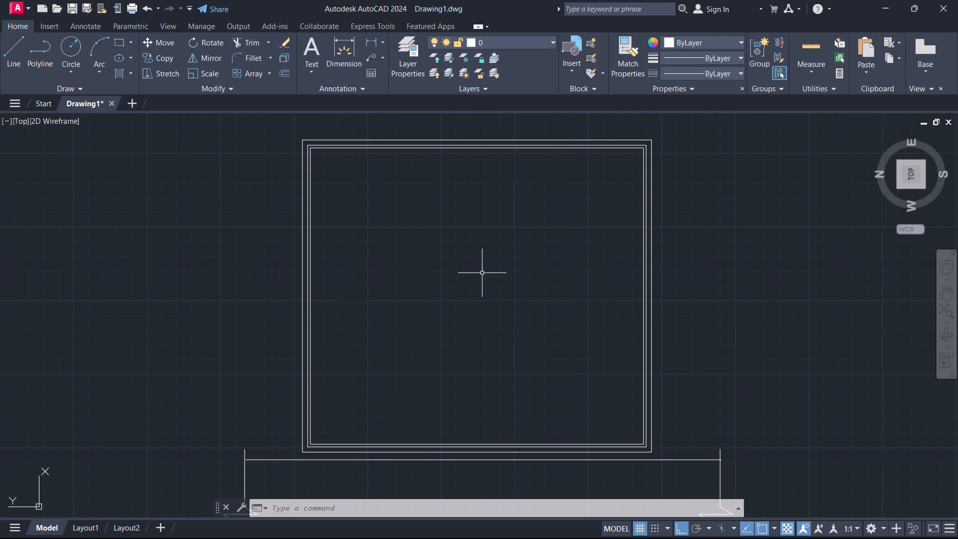
{"action": "key", "text": "Escape"}
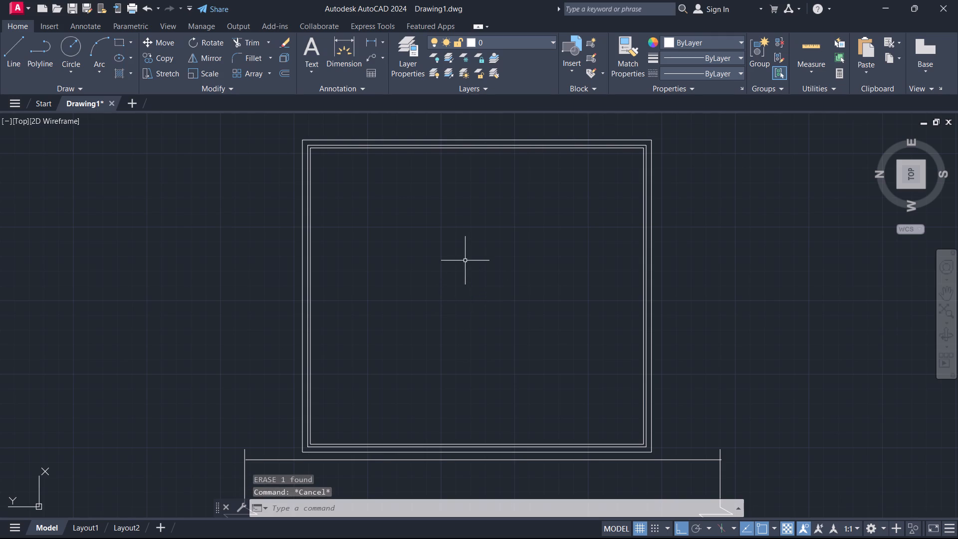
Offset the inner face lines of the plan's left and right walls 5' toward the interior.
{"action": "middle_click_drag", "start_coordinate": [465, 261], "coordinate": [461, 280]}
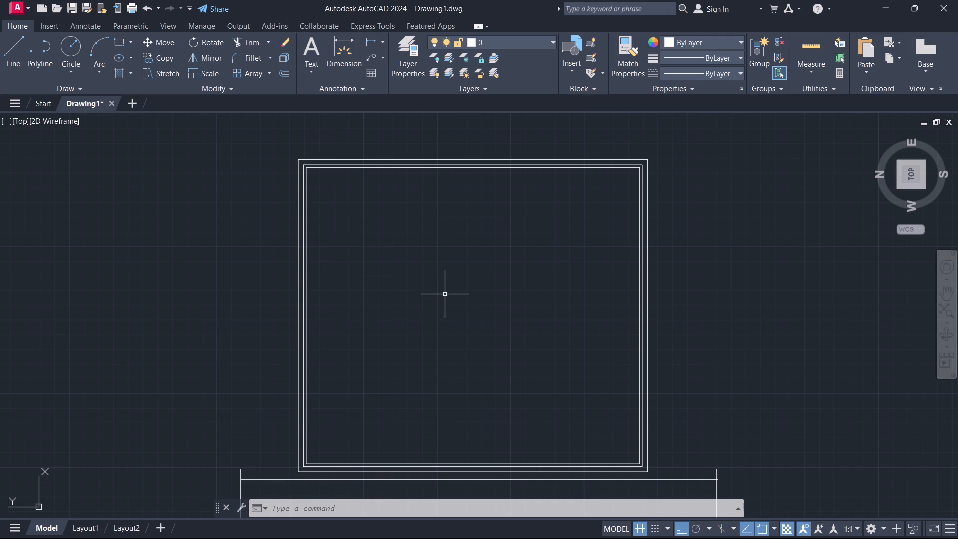
{"action": "key", "text": "o"}
{"action": "key", "text": "Return"}
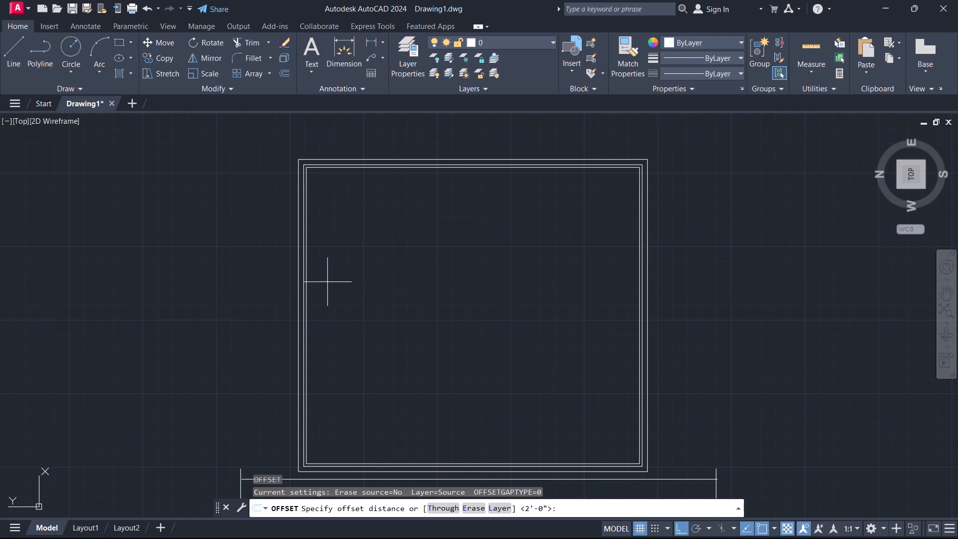
{"action": "left_click", "coordinate": [309, 311]}
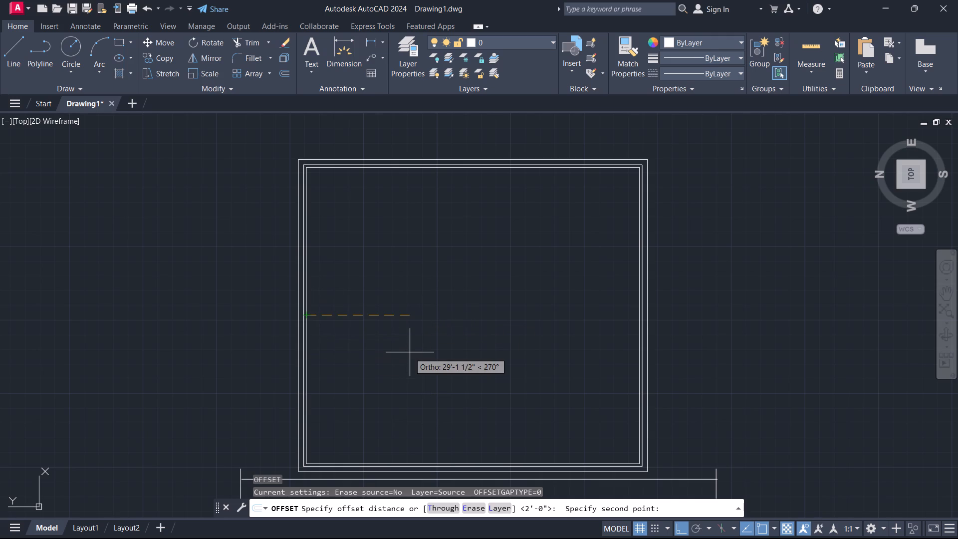
{"action": "key", "text": "5"}
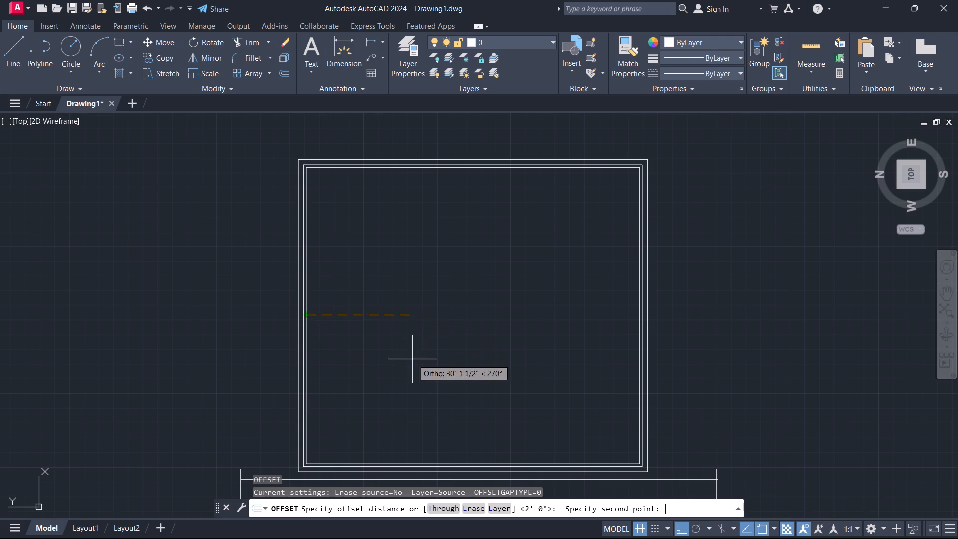
{"action": "key", "text": "apostrophe"}
{"action": "key", "text": "Return"}
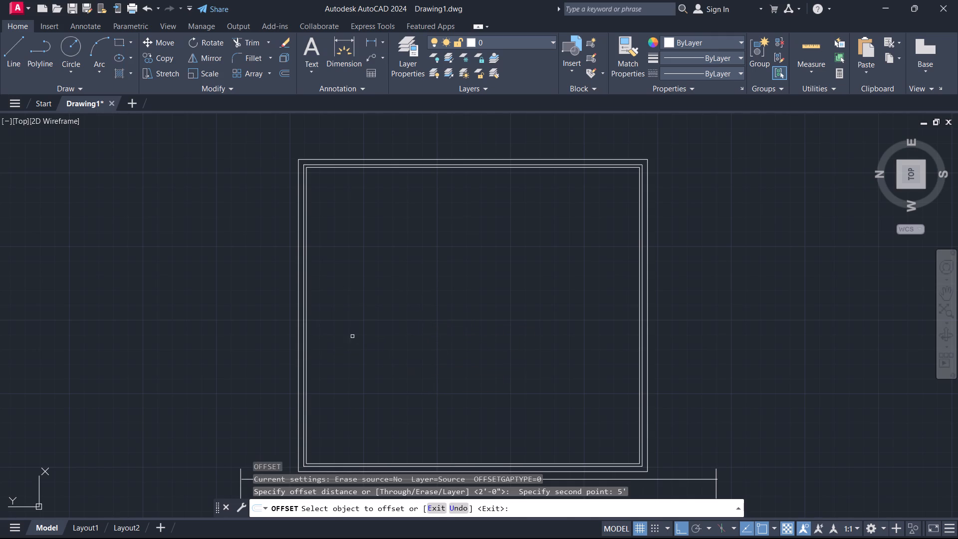
{"action": "left_click", "coordinate": [305, 333]}
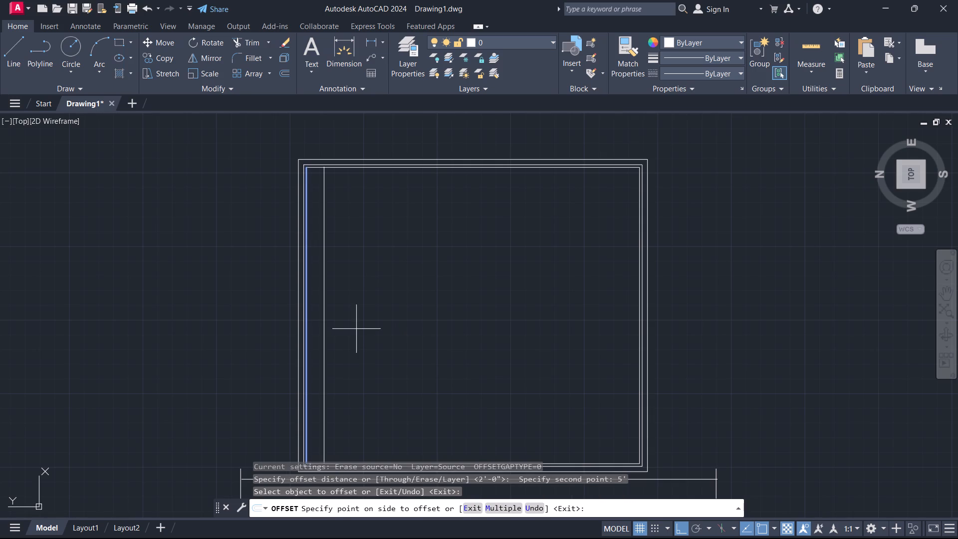
{"action": "left_click_drag", "start_coordinate": [428, 322], "coordinate": [436, 321]}
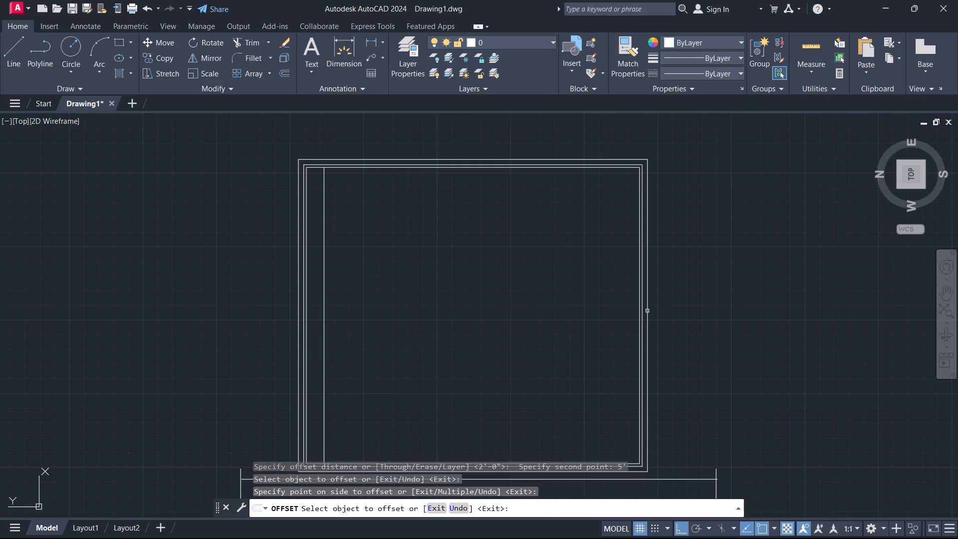
{"action": "left_click", "coordinate": [638, 303]}
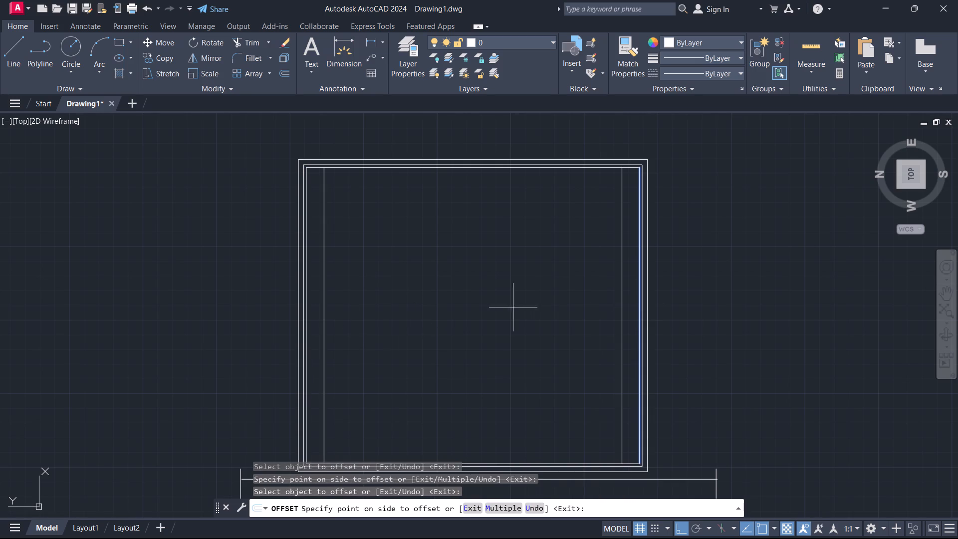
{"action": "left_click", "coordinate": [493, 303]}
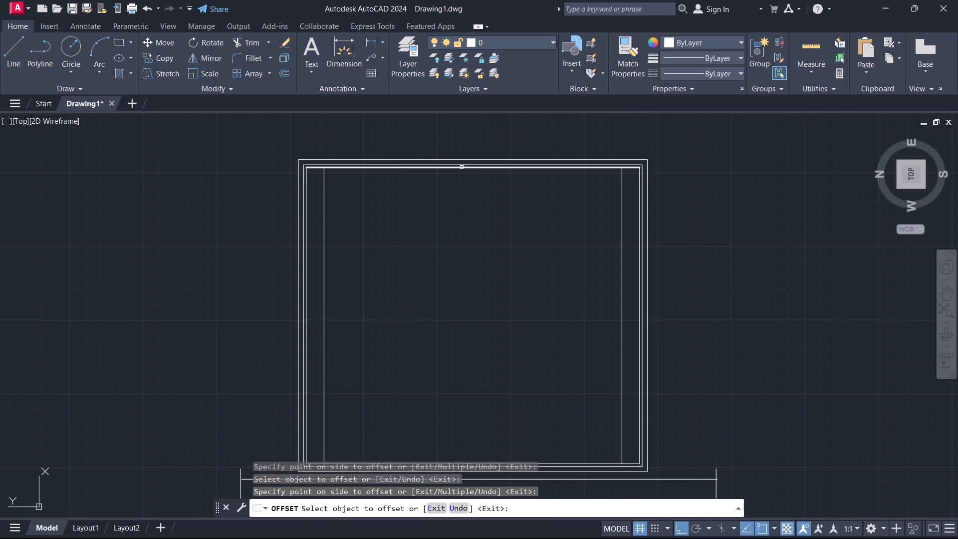
{"action": "left_click", "coordinate": [462, 167]}
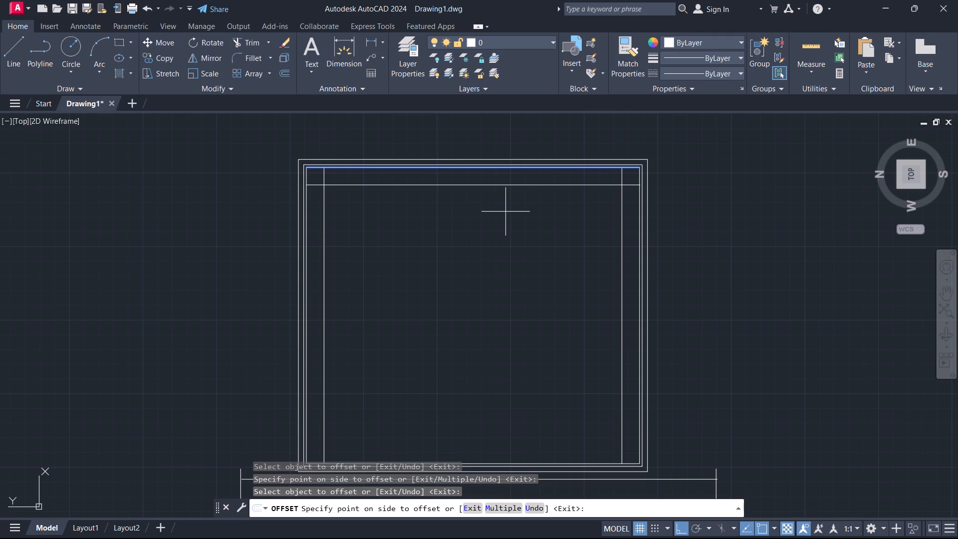
{"action": "key", "text": "Escape"}
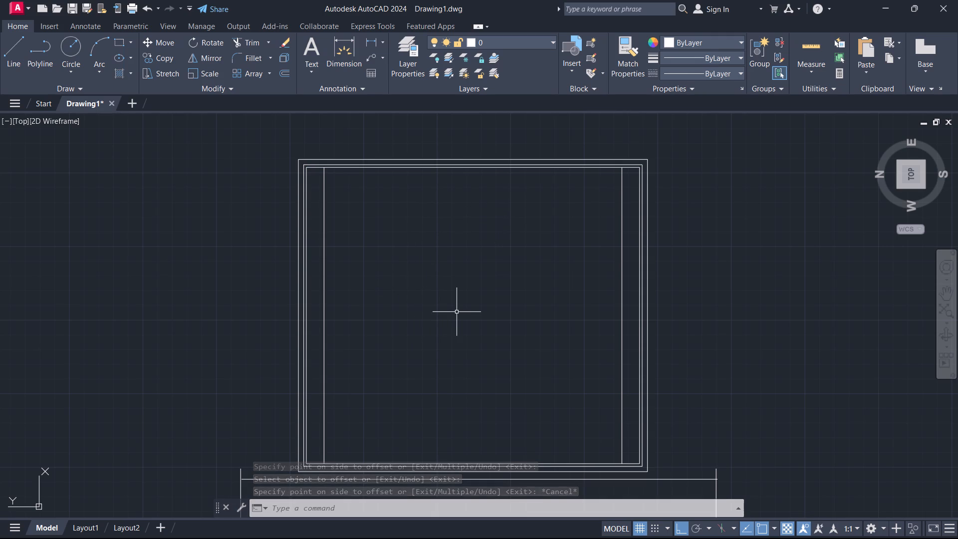
Offset the inner face line of the plan's top wall 20' down into the interior.
{"action": "middle_click_drag", "start_coordinate": [446, 325], "coordinate": [454, 305]}
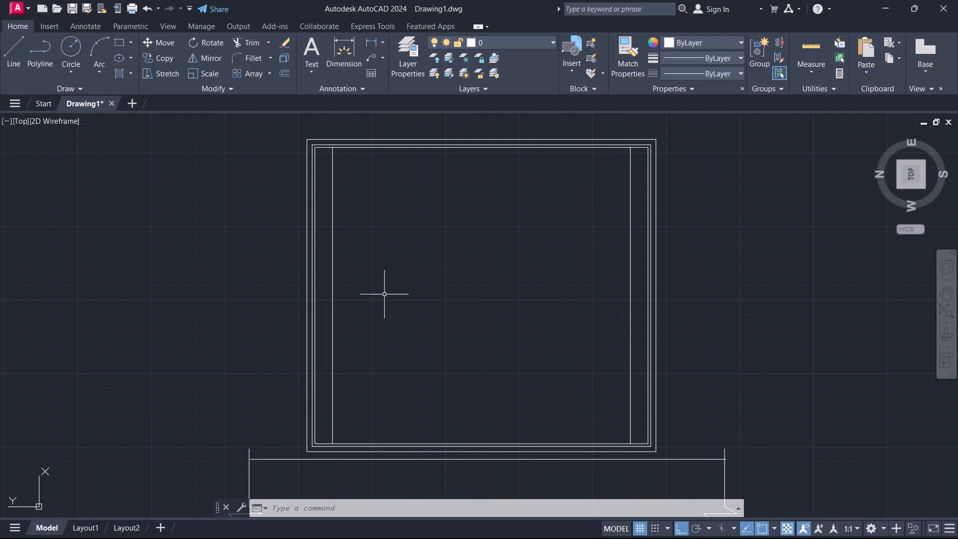
{"action": "key", "text": "o"}
{"action": "key", "text": "Return"}
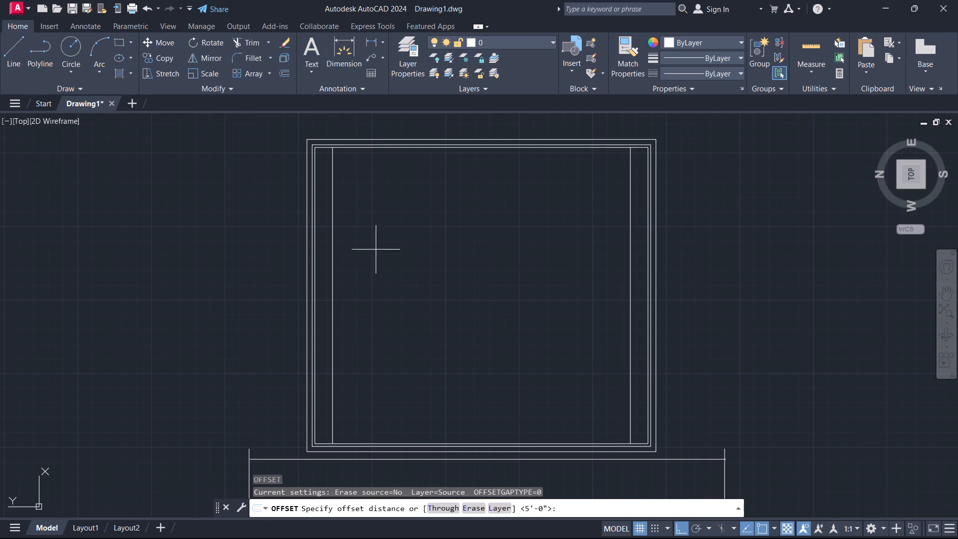
{"action": "left_click", "coordinate": [359, 151]}
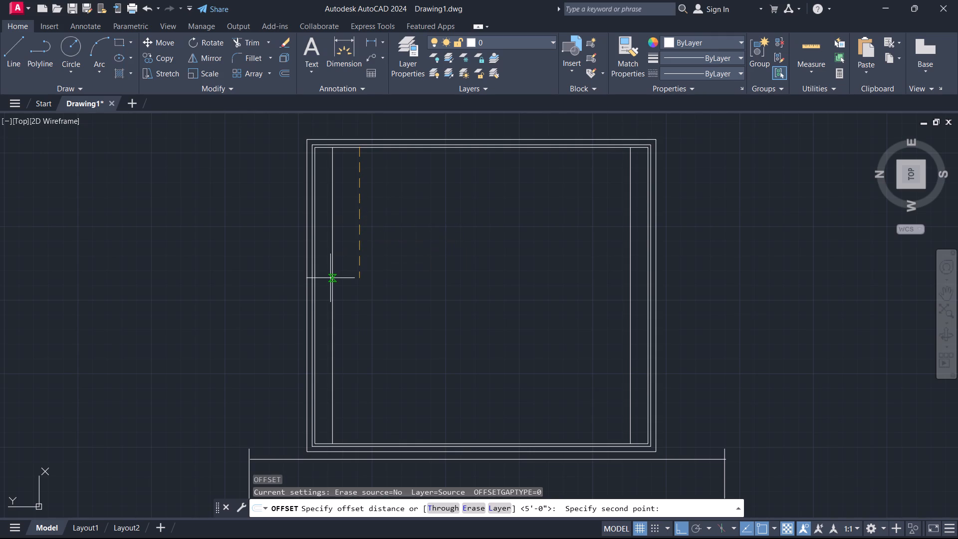
{"action": "type", "text": "20'"}
{"action": "key", "text": "Return"}
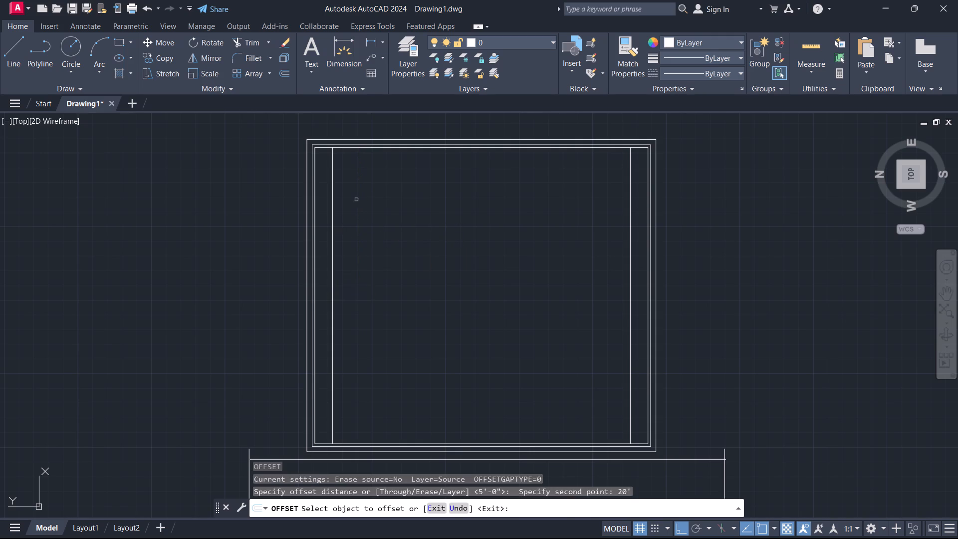
{"action": "left_click", "coordinate": [376, 148]}
{"action": "left_click", "coordinate": [381, 233]}
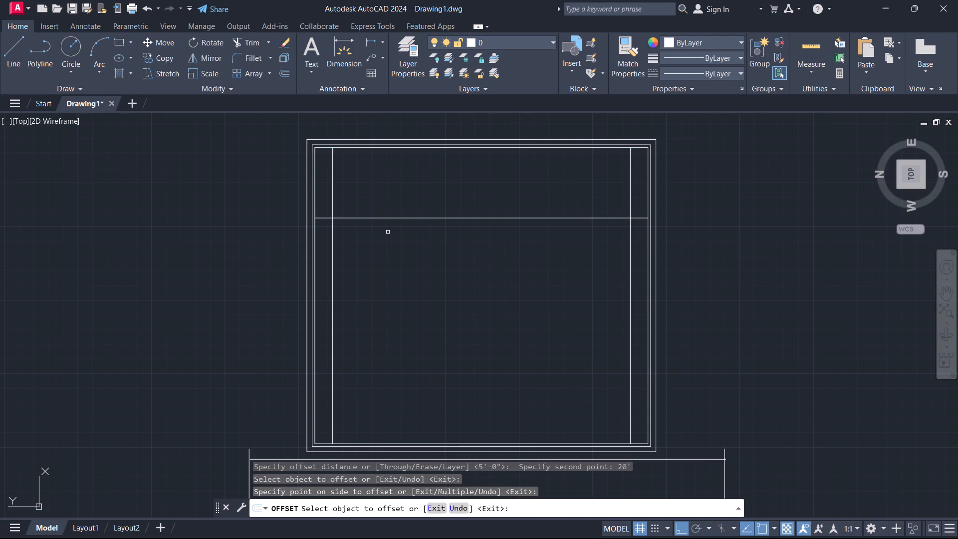
Trim the line ends that extend past the two top corners where the 5' side offsets meet the 20' top offset.
{"action": "key", "text": "Escape"}
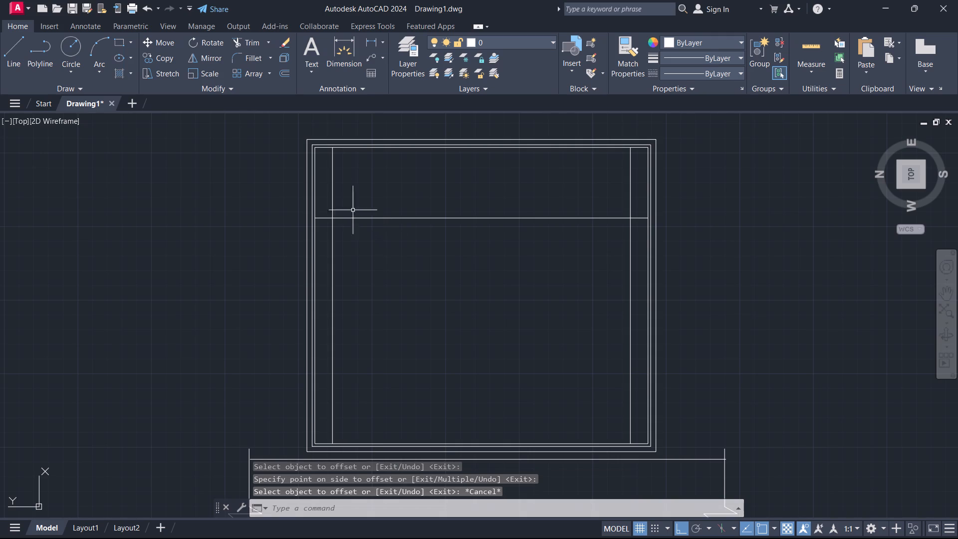
{"action": "key", "text": "t"}
{"action": "key", "text": "r"}
{"action": "key", "text": "Return"}
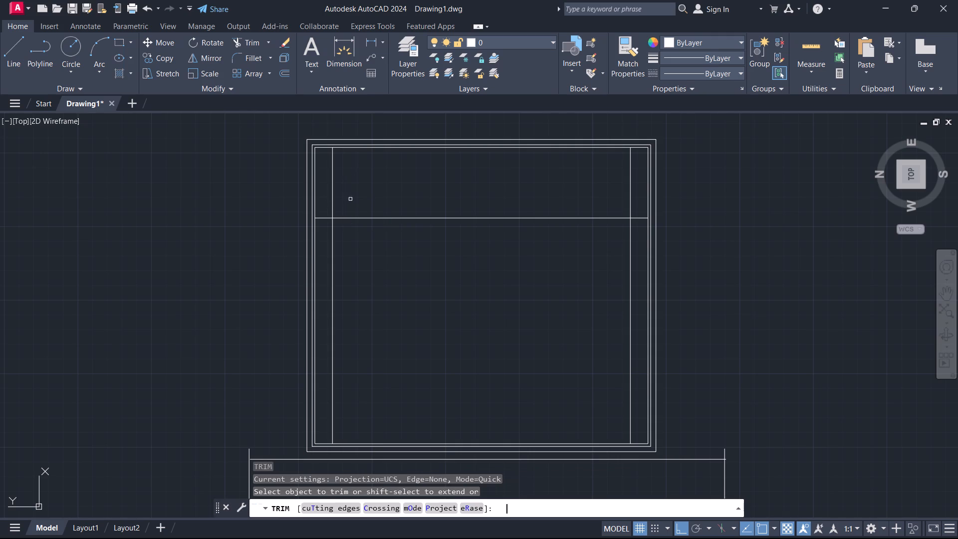
{"action": "left_click", "coordinate": [346, 196]}
{"action": "left_click", "coordinate": [324, 225]}
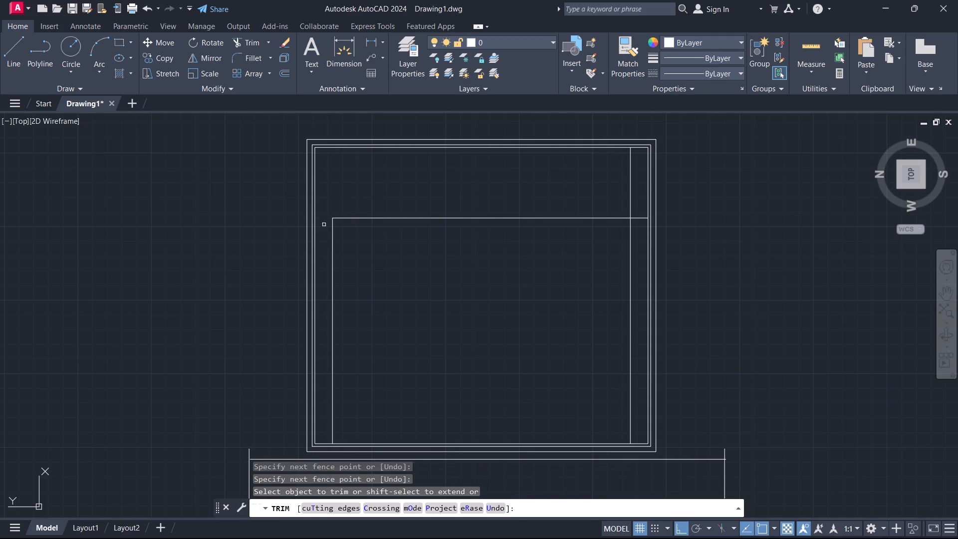
{"action": "left_click", "coordinate": [620, 202]}
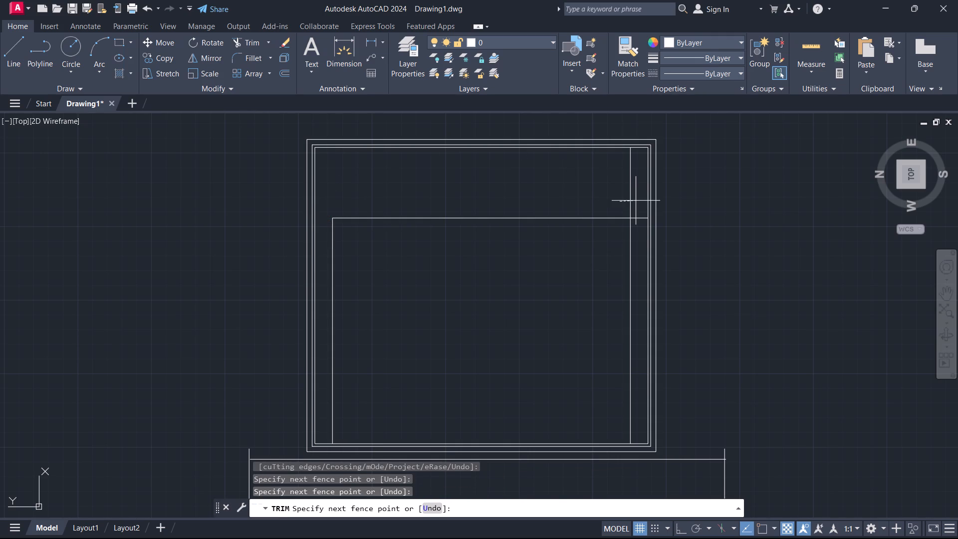
{"action": "left_click", "coordinate": [644, 227]}
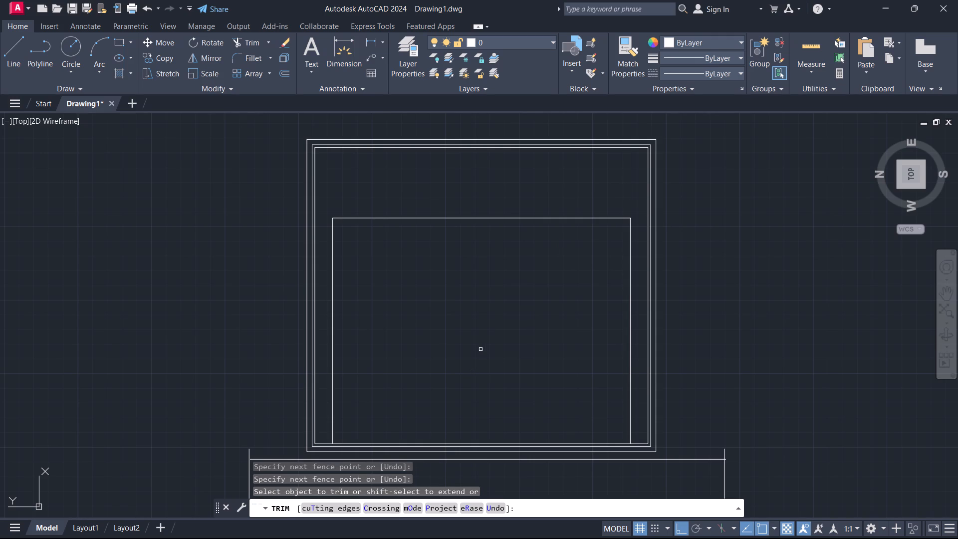
{"action": "key", "text": "Escape"}
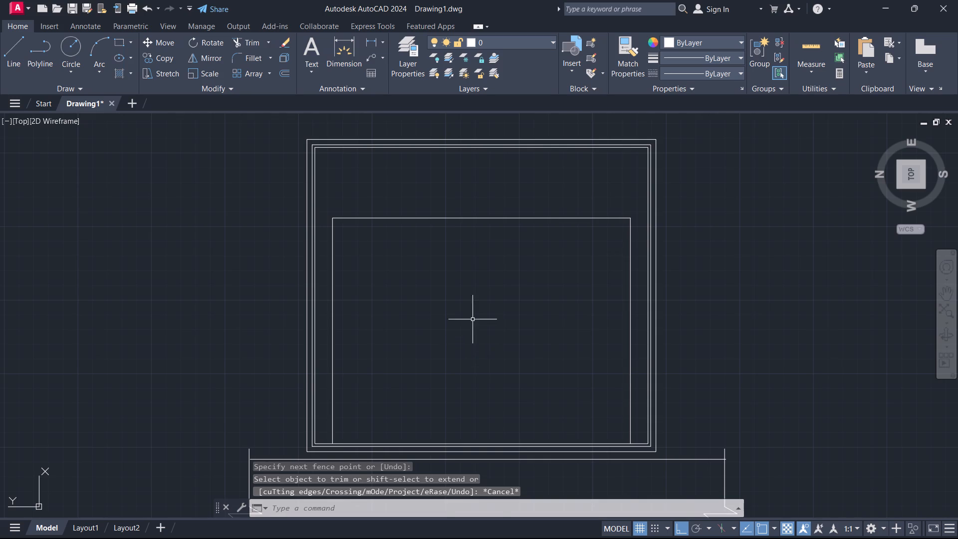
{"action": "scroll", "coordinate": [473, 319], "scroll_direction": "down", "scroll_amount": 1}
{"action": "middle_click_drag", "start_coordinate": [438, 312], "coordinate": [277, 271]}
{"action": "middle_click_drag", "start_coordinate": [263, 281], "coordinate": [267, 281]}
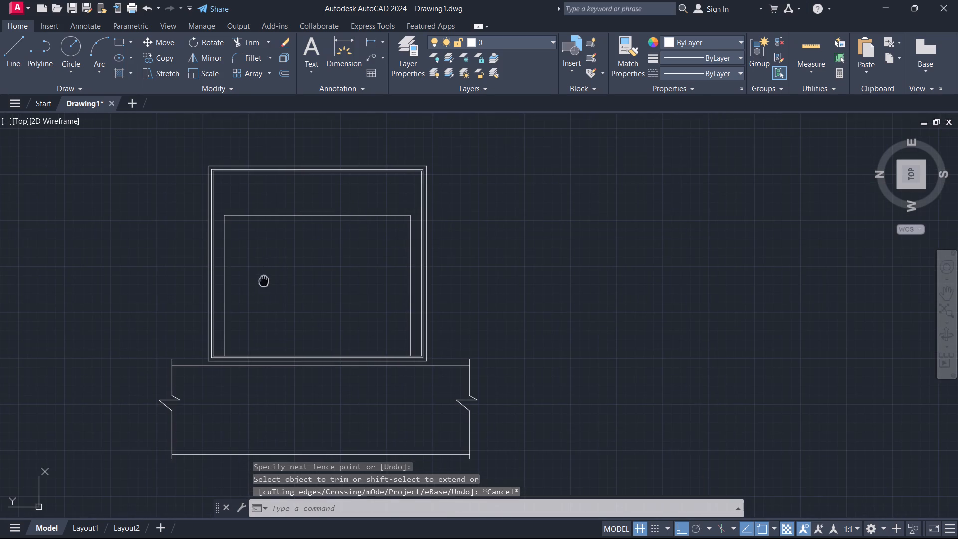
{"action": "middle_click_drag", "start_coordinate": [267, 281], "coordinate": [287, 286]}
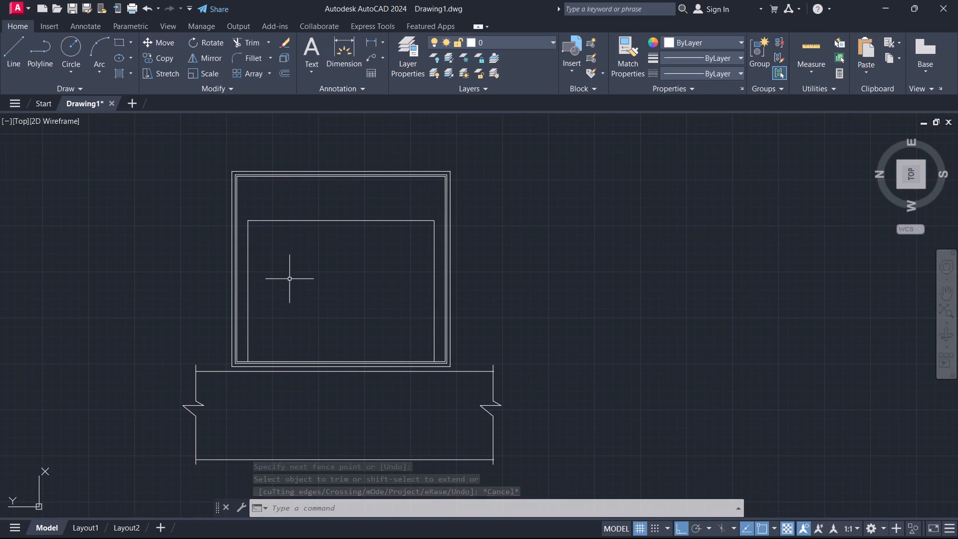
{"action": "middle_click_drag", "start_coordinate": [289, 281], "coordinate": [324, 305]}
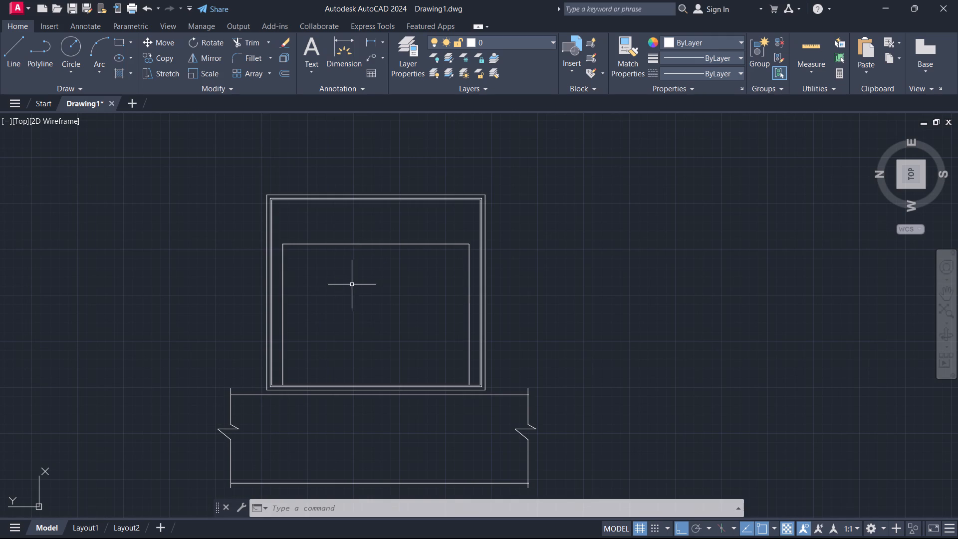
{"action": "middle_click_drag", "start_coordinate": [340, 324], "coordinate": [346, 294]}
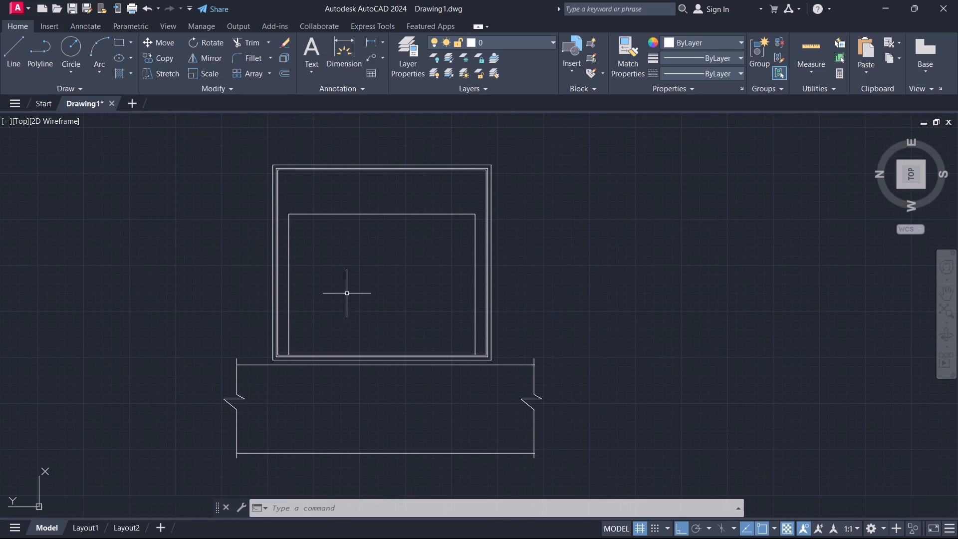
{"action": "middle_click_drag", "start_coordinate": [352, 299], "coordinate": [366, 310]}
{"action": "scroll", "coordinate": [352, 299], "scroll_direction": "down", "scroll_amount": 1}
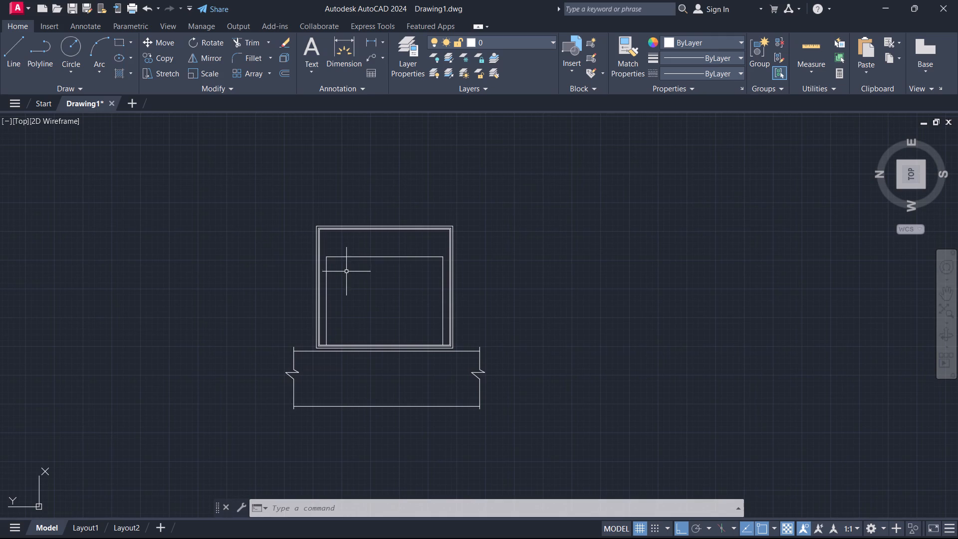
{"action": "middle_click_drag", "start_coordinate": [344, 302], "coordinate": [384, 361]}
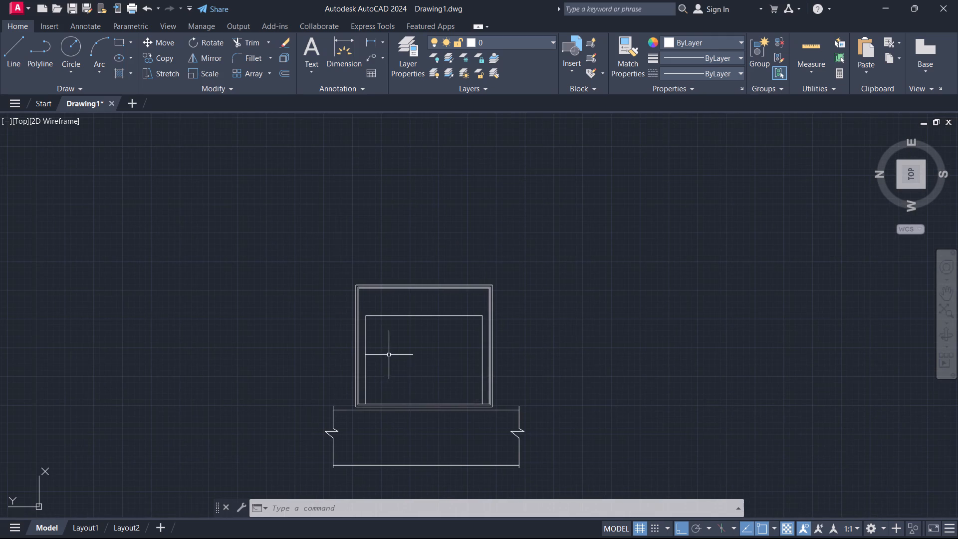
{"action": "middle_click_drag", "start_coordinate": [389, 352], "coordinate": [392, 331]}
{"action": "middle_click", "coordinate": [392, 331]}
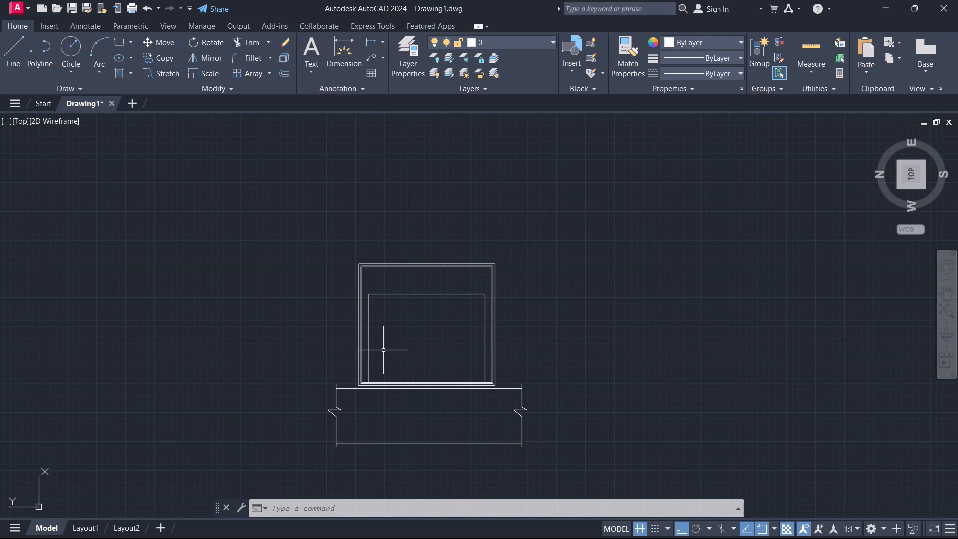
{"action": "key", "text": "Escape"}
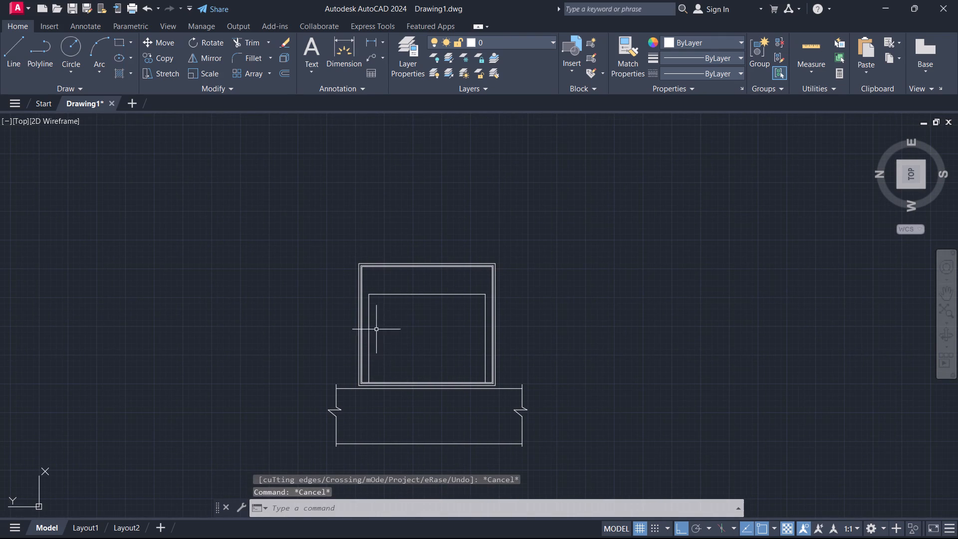
Offset the left vertical line of the inner cellar outline 10" outward, toward the plan's left wall.
{"action": "scroll", "coordinate": [390, 229], "scroll_direction": "up", "scroll_amount": 2}
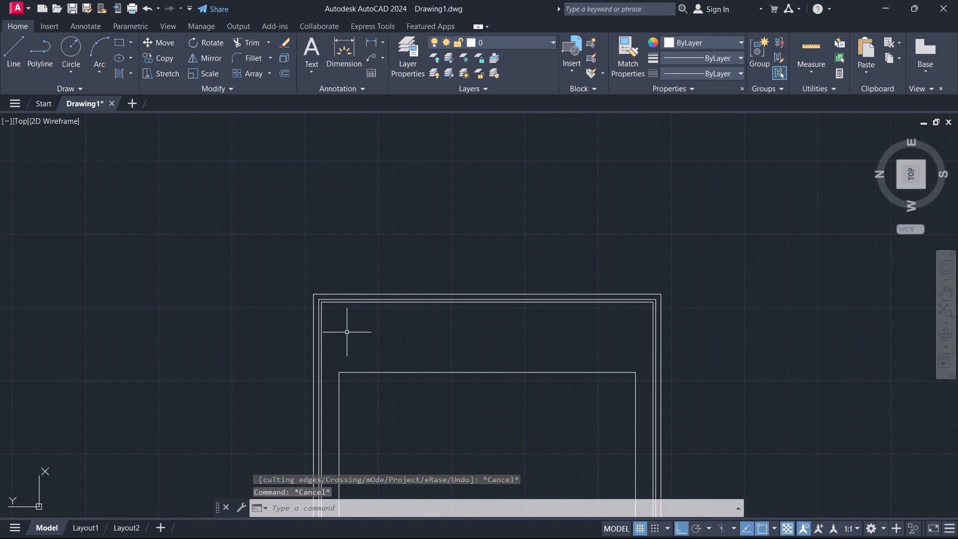
{"action": "middle_click_drag", "start_coordinate": [422, 425], "coordinate": [397, 249]}
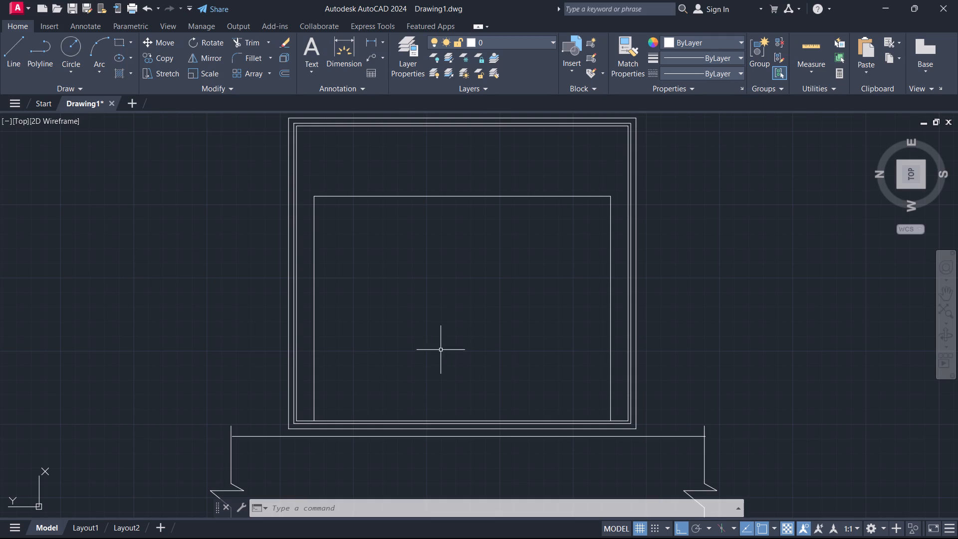
{"action": "key", "text": "Escape"}
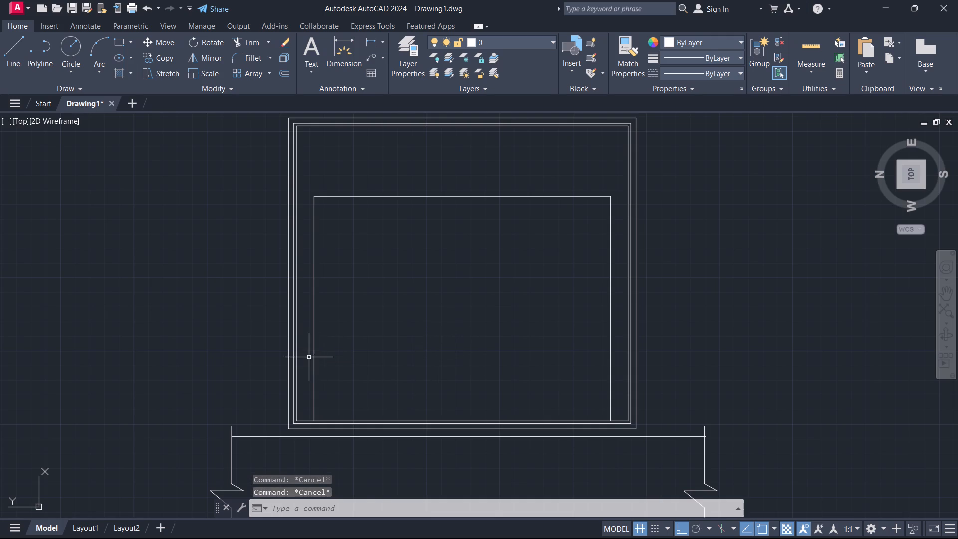
{"action": "left_click", "coordinate": [314, 356]}
{"action": "key", "text": "o"}
{"action": "key", "text": "Return"}
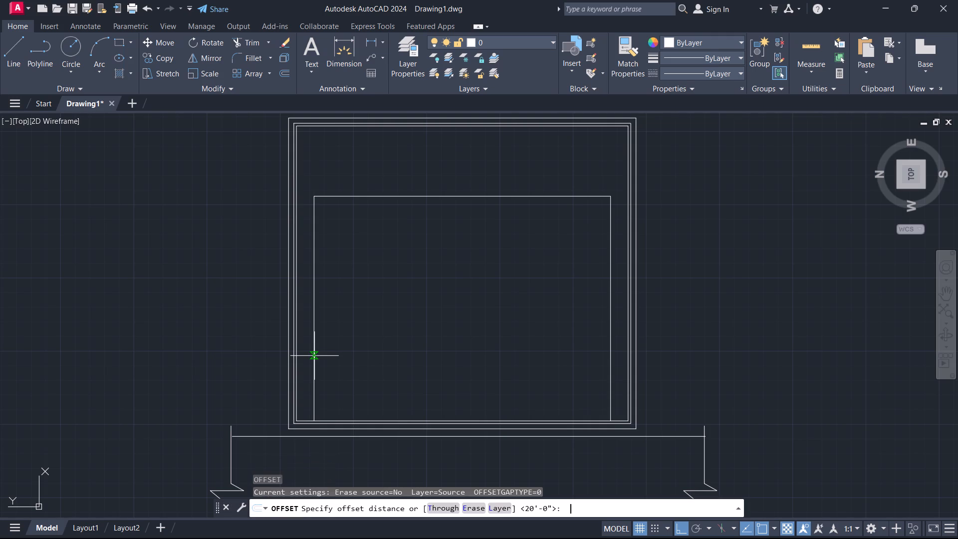
{"action": "left_click", "coordinate": [313, 356]}
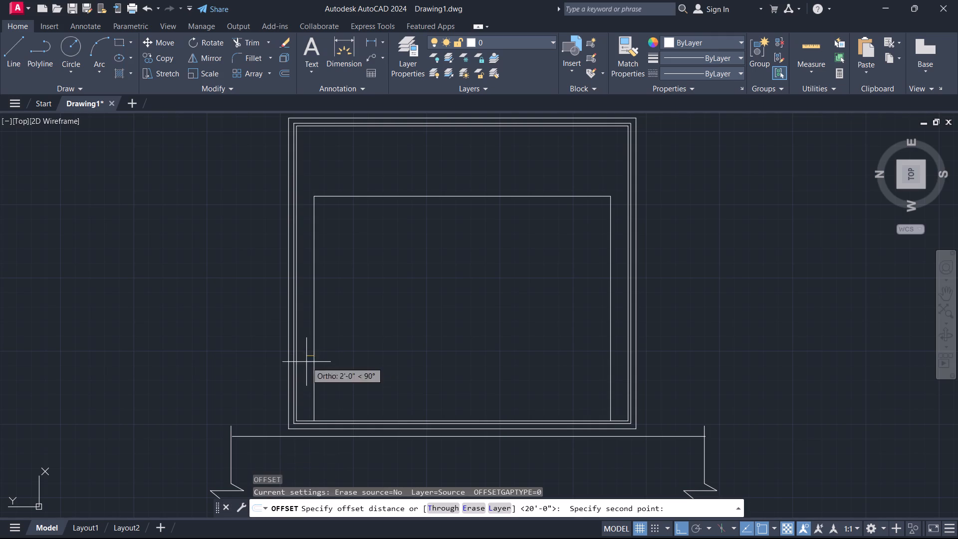
{"action": "type", "text": "10"}
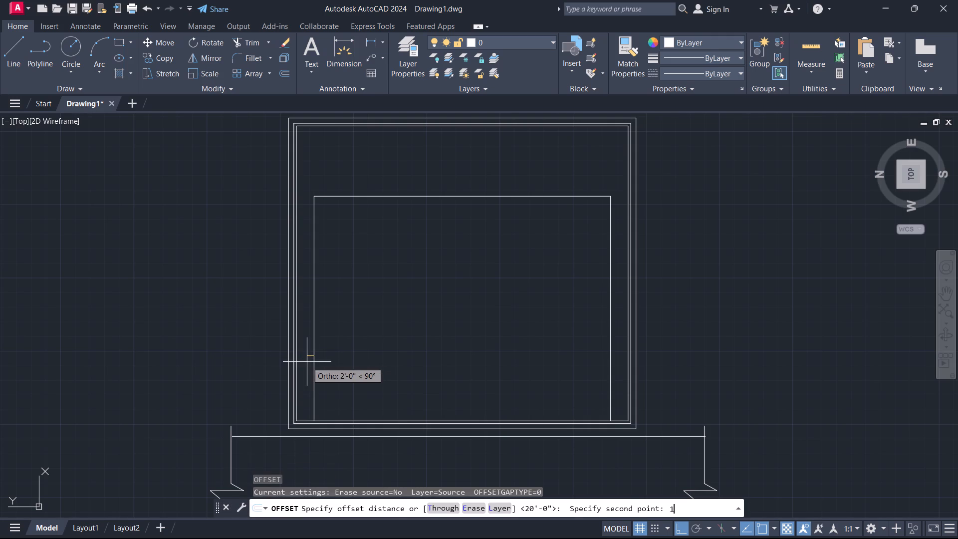
{"action": "key", "text": "Return"}
{"action": "left_click", "coordinate": [307, 362]}
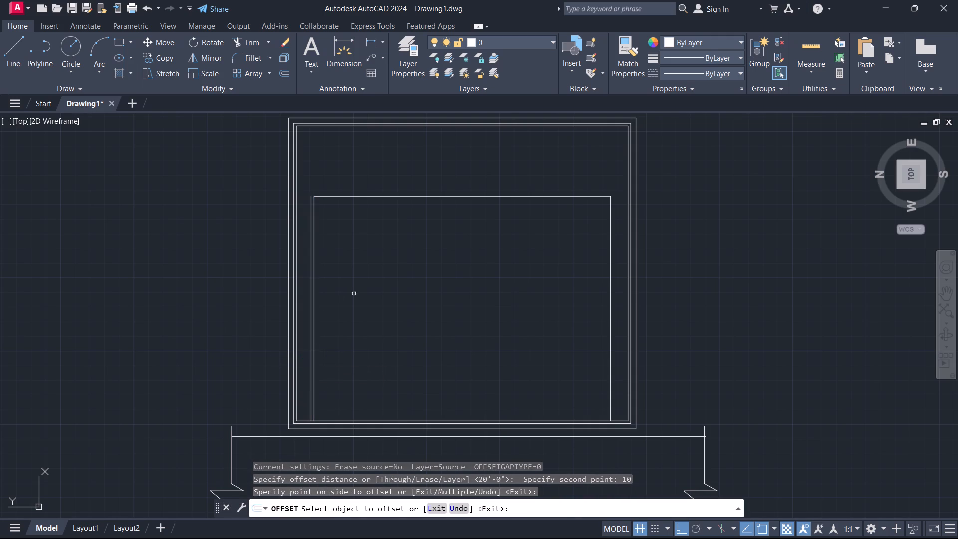
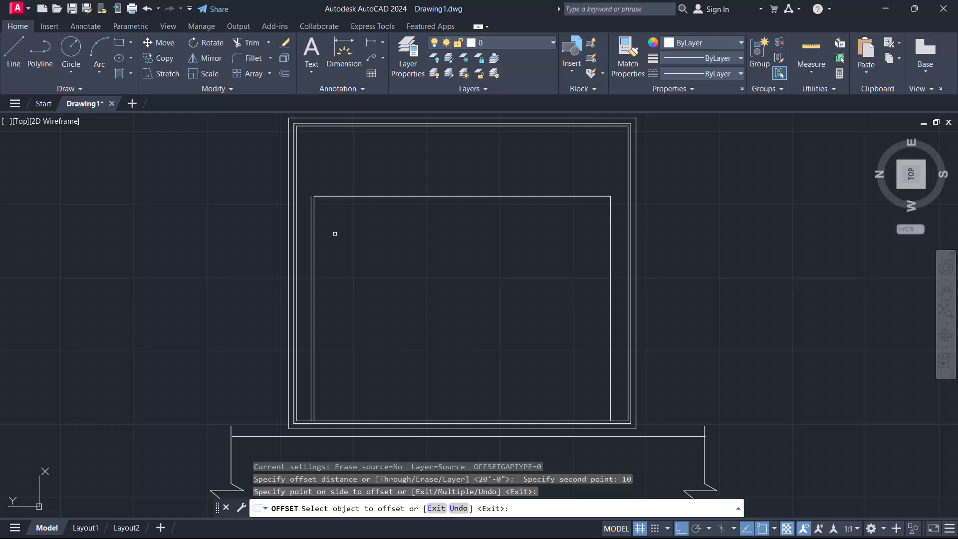
Extend the top line of the inner cellar outline to meet the outer vertical line of its left wall.
{"action": "key", "text": "Escape"}
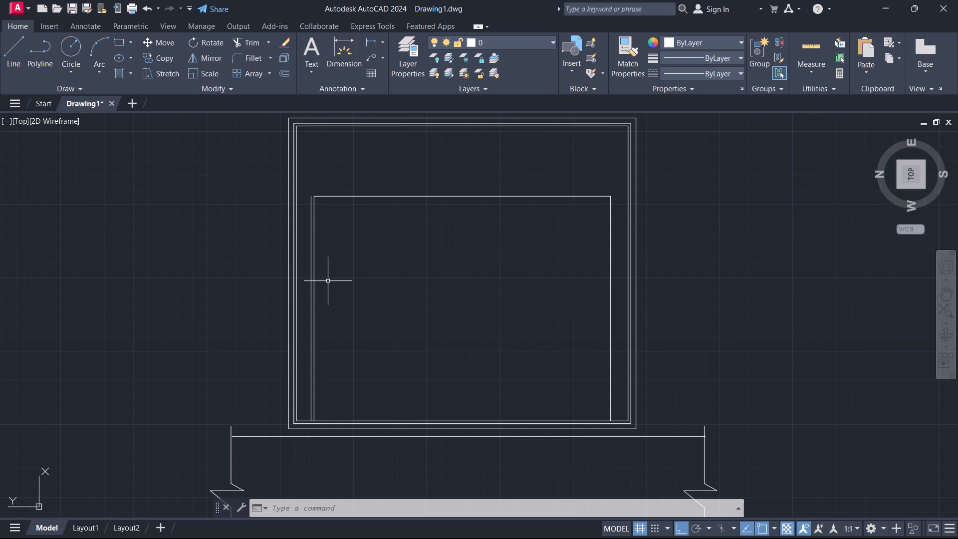
{"action": "type", "text": "ex"}
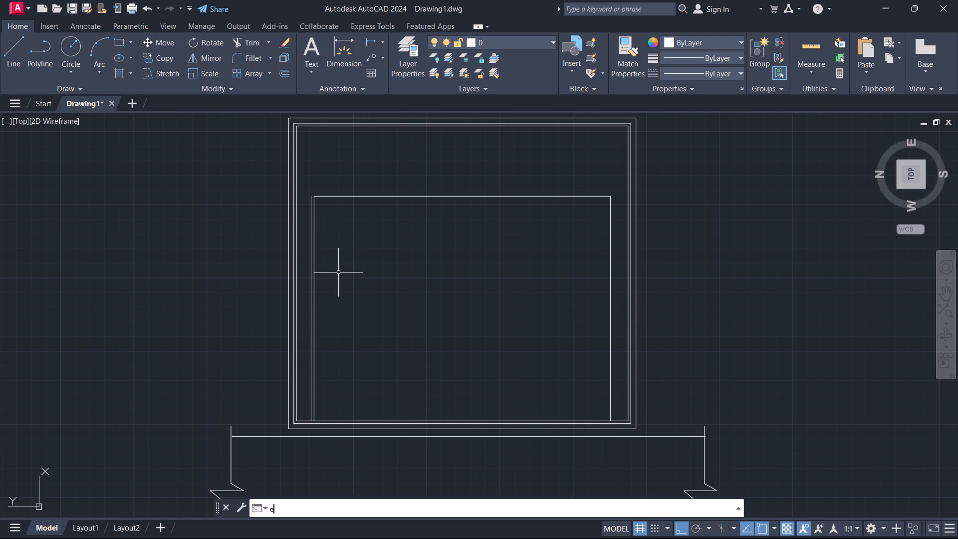
{"action": "key", "text": "Return"}
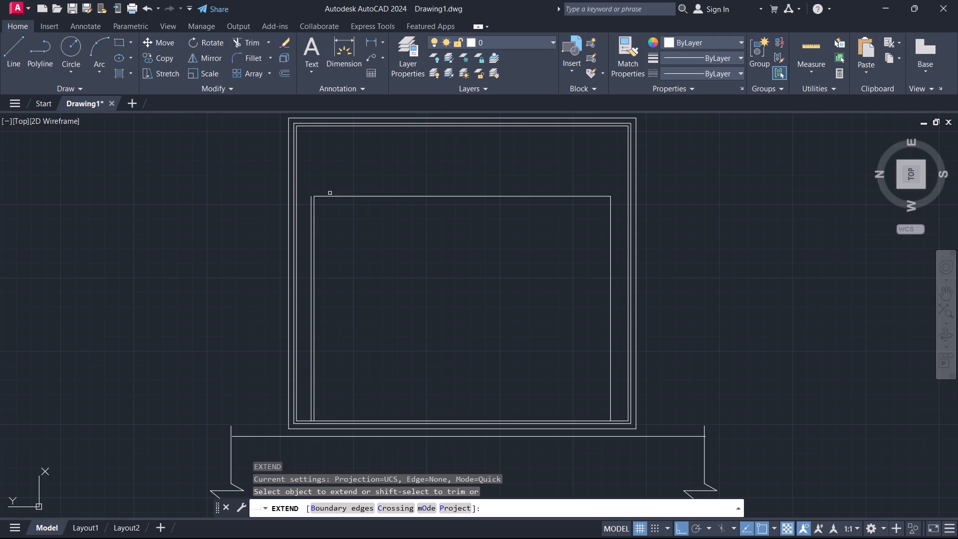
{"action": "left_click", "coordinate": [326, 197]}
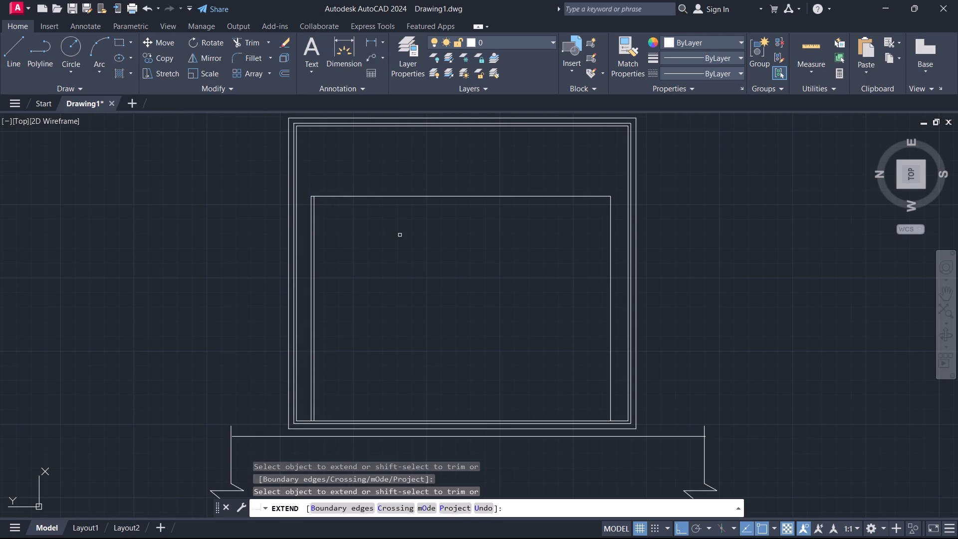
{"action": "key", "text": "Escape"}
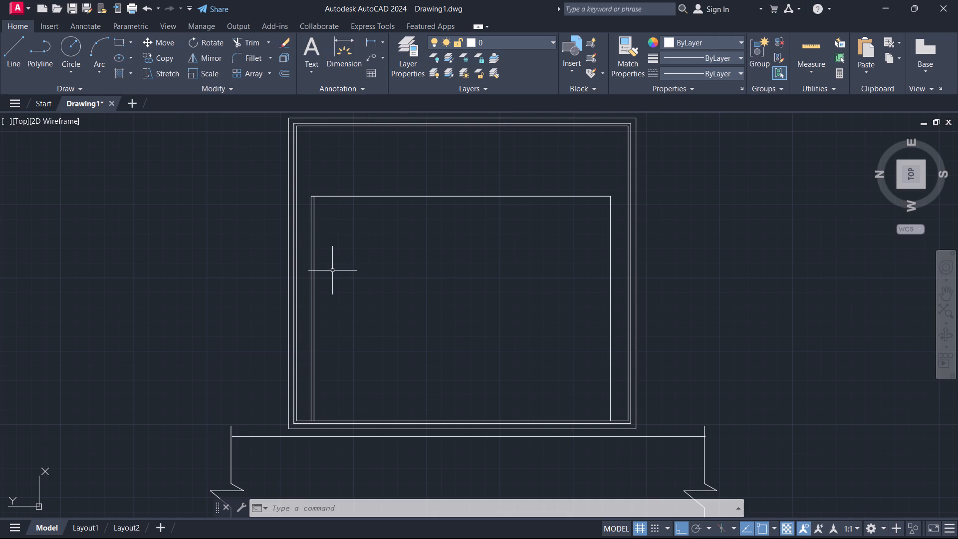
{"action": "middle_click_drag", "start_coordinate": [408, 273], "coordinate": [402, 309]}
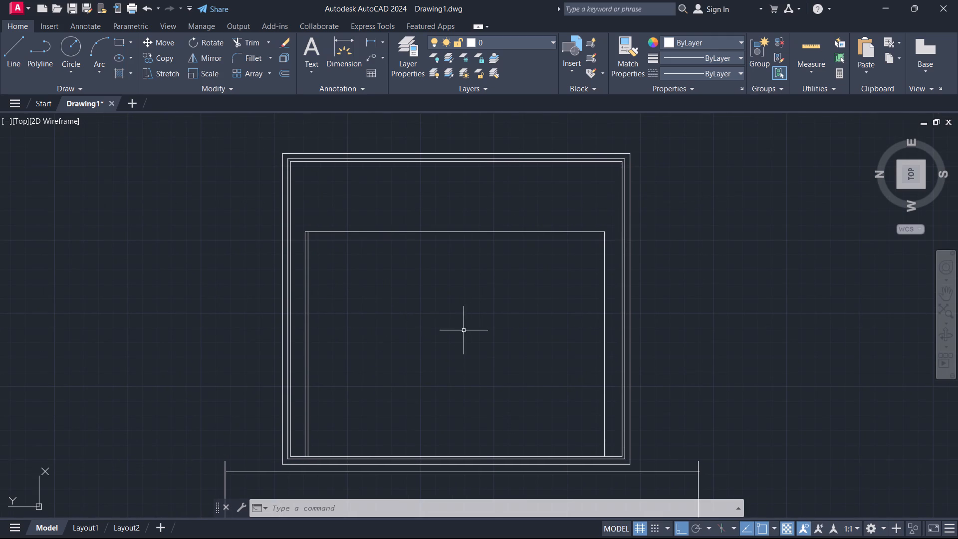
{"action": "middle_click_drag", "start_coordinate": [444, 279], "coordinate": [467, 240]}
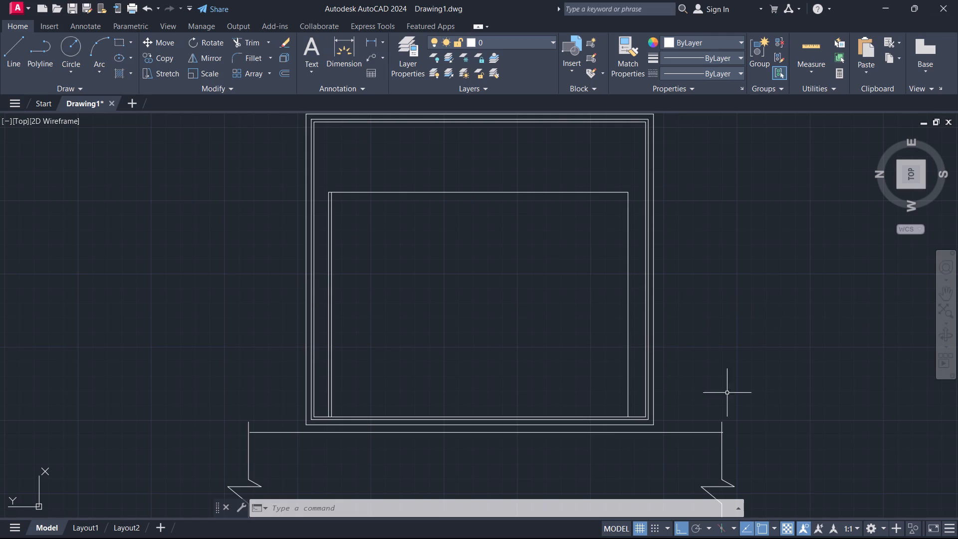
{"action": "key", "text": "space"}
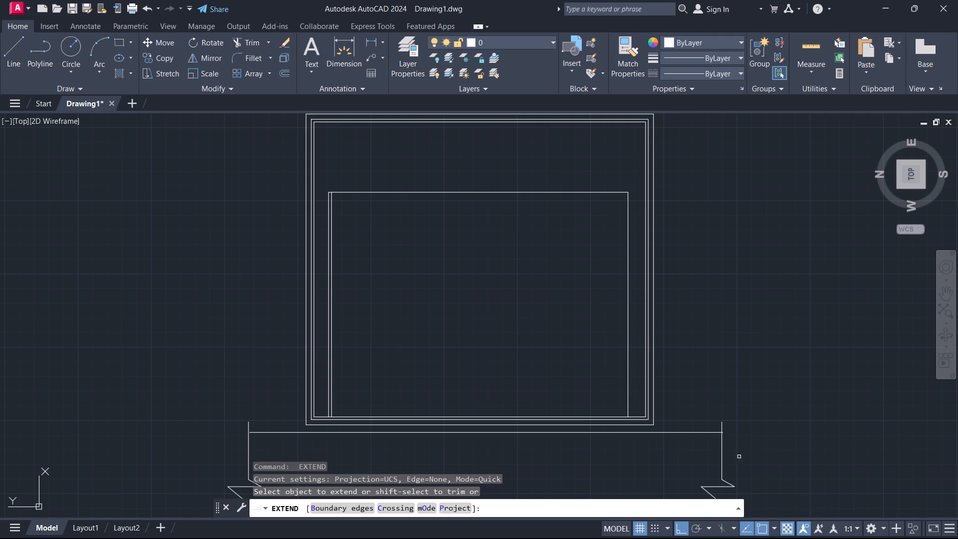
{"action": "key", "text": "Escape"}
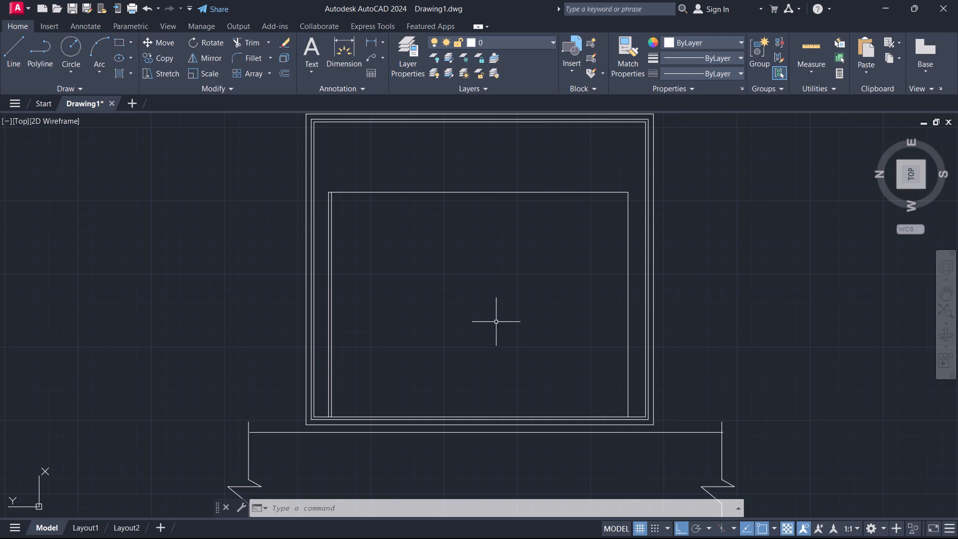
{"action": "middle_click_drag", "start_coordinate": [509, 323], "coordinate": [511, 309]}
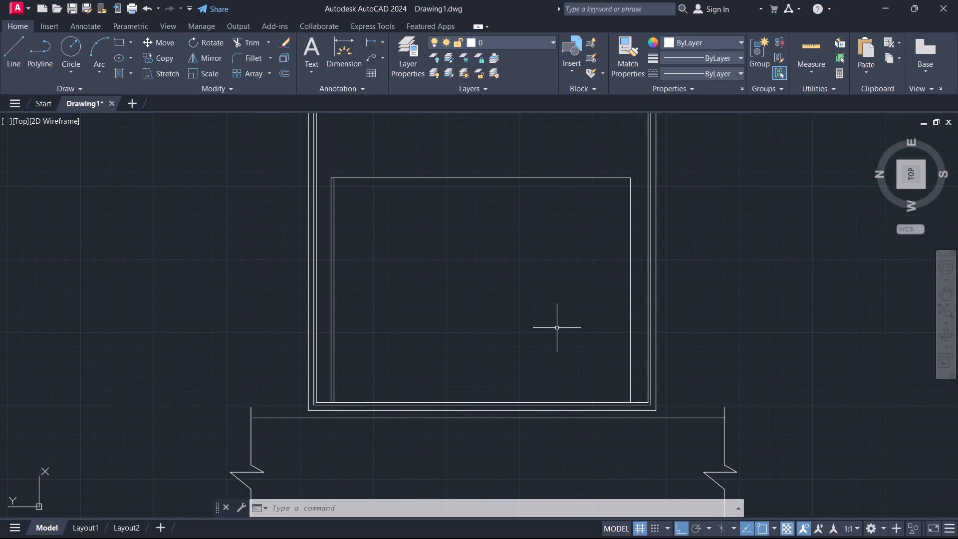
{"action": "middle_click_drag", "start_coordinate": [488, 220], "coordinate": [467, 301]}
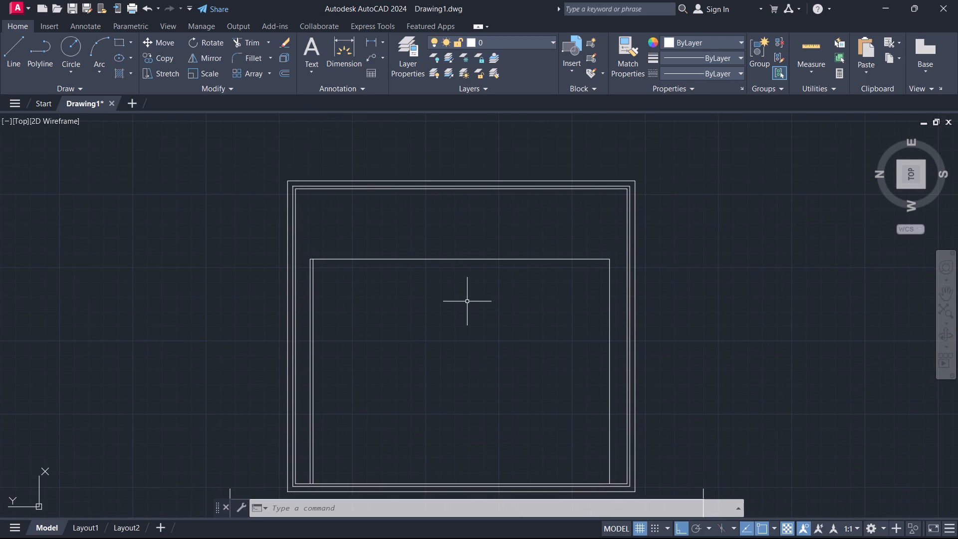
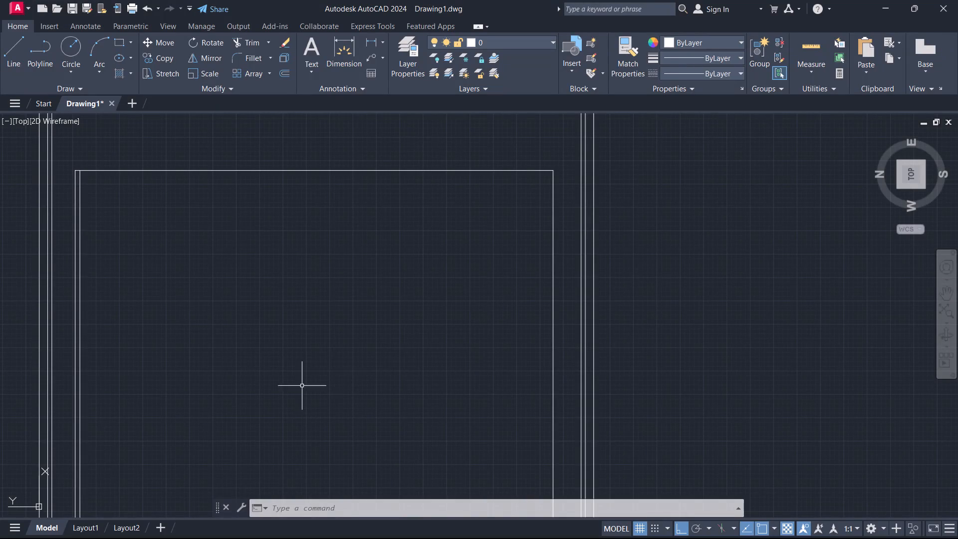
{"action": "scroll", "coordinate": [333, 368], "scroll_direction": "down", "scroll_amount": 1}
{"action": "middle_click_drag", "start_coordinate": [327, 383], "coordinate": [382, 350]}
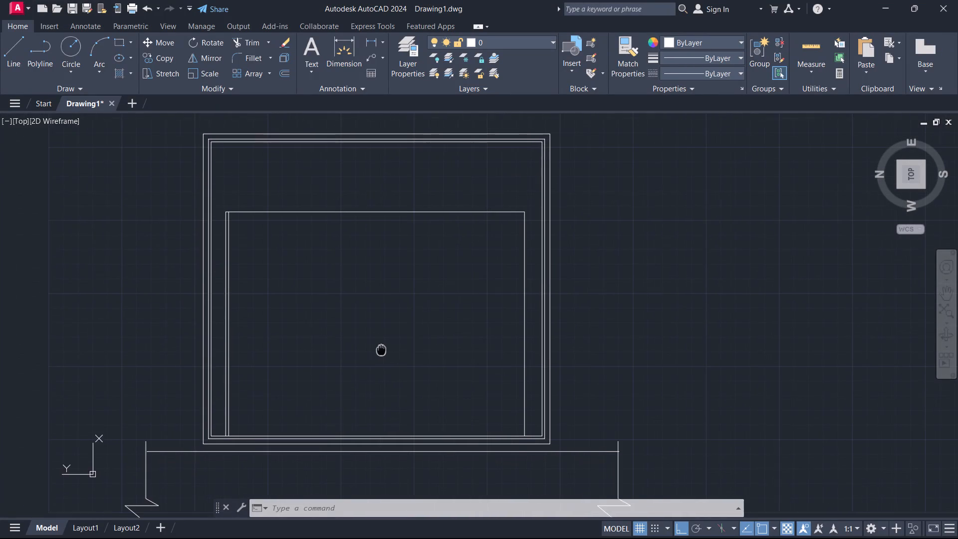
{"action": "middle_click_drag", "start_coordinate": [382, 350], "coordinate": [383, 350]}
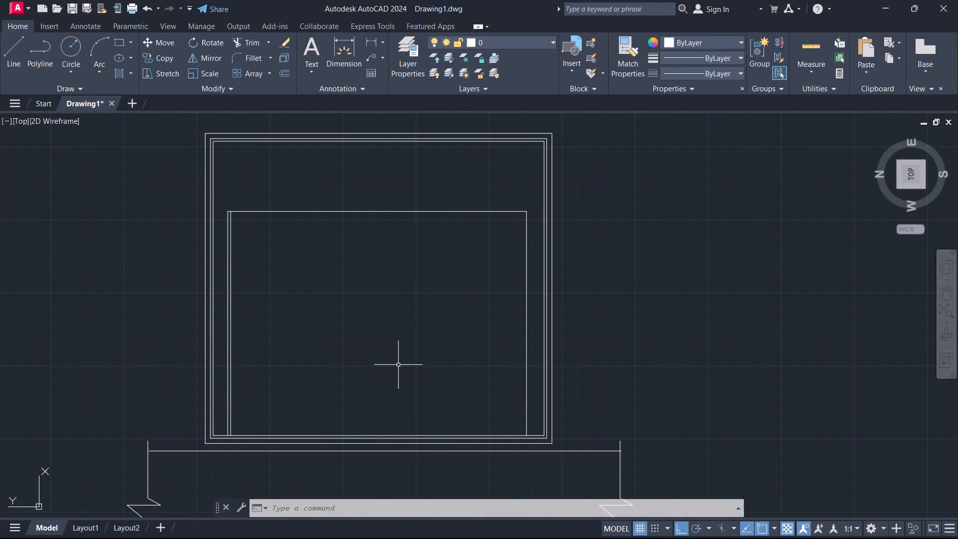
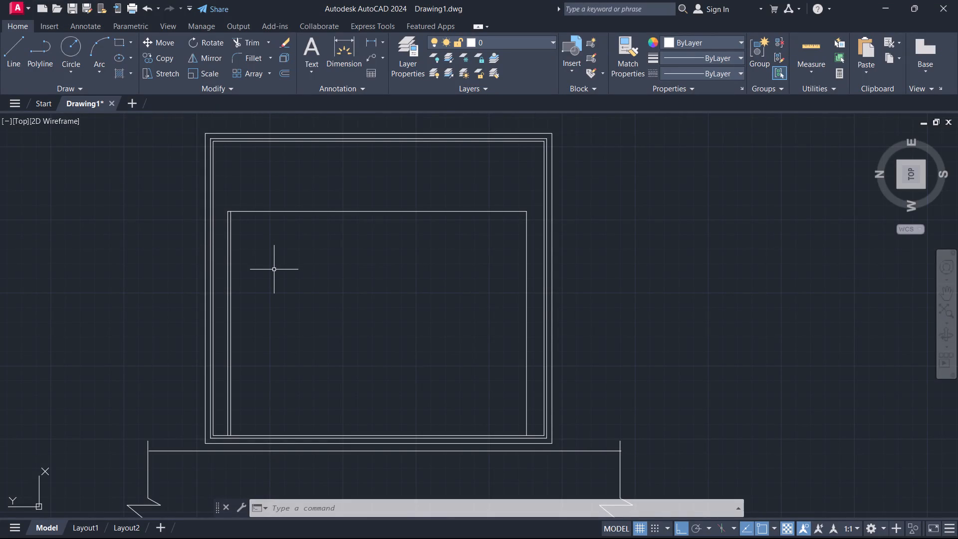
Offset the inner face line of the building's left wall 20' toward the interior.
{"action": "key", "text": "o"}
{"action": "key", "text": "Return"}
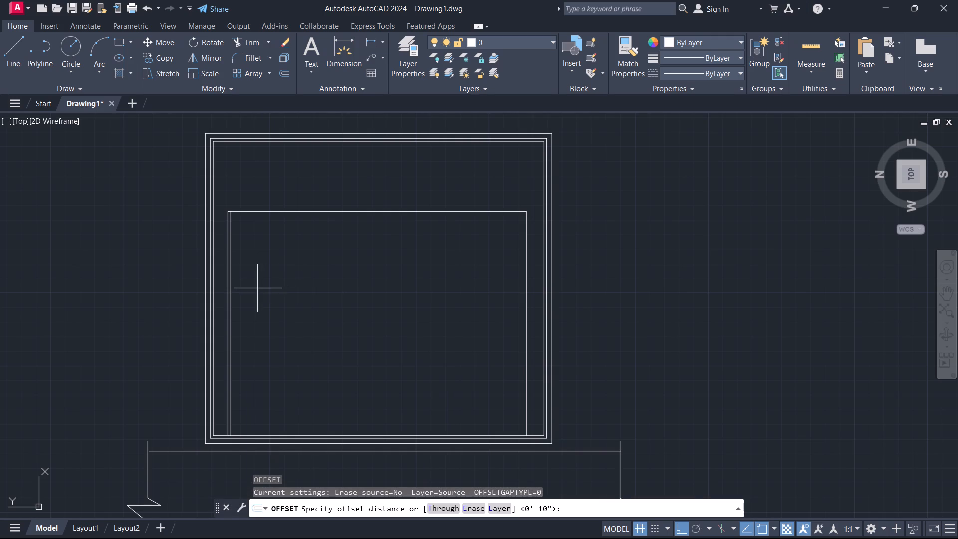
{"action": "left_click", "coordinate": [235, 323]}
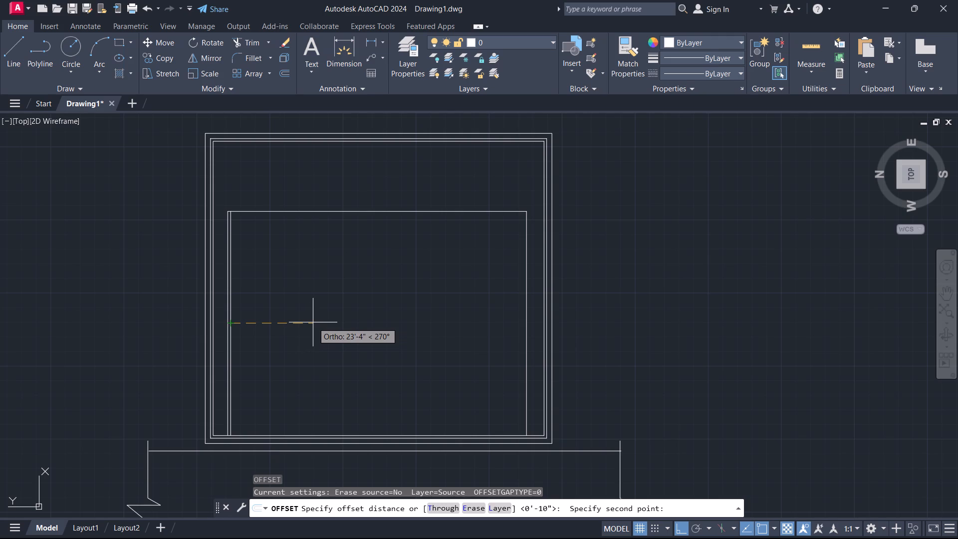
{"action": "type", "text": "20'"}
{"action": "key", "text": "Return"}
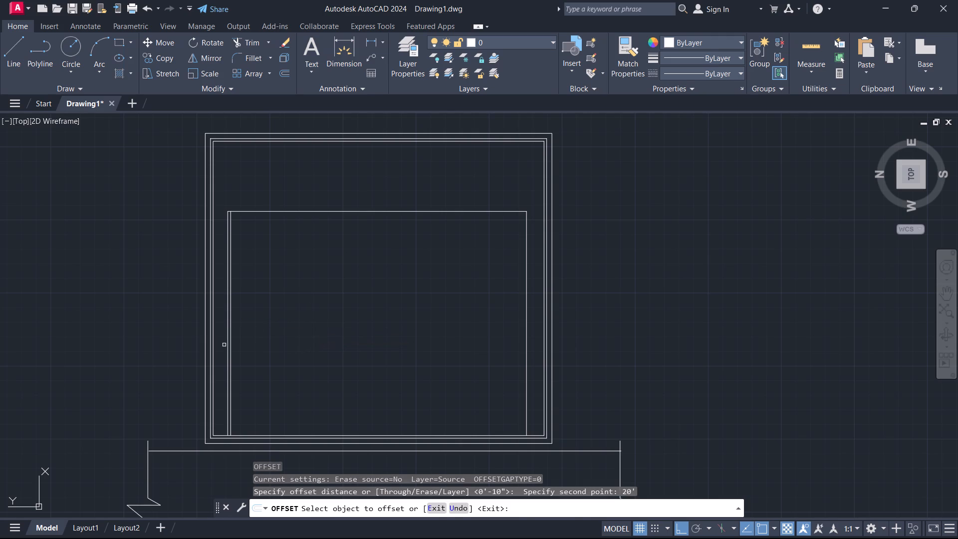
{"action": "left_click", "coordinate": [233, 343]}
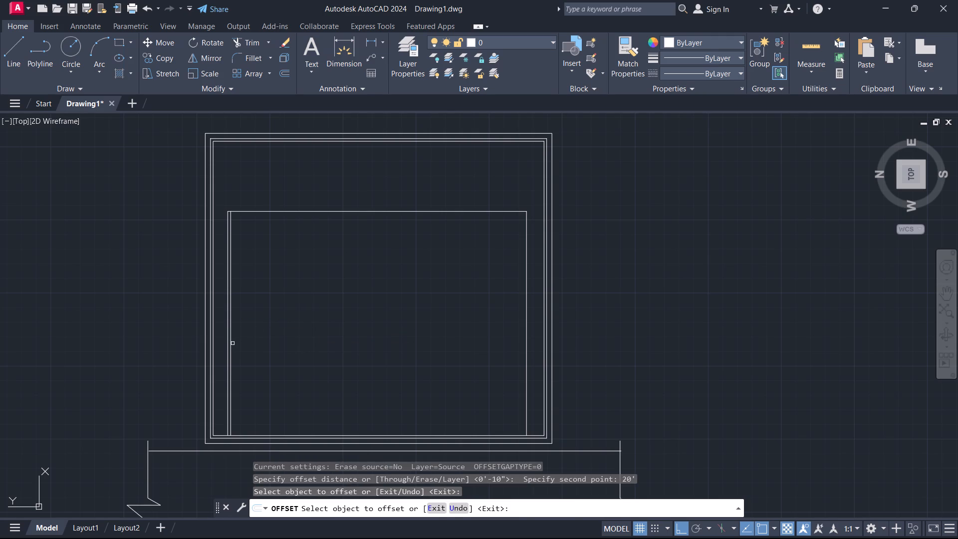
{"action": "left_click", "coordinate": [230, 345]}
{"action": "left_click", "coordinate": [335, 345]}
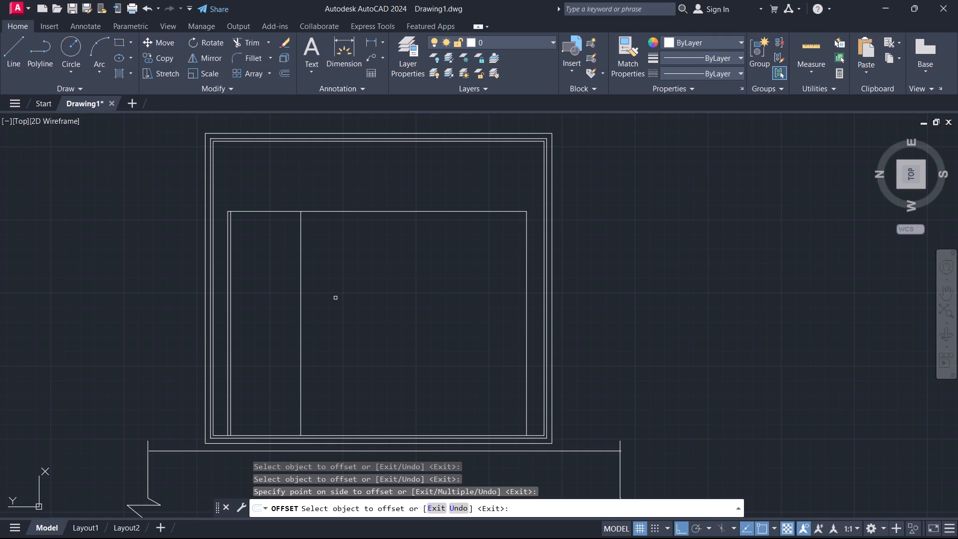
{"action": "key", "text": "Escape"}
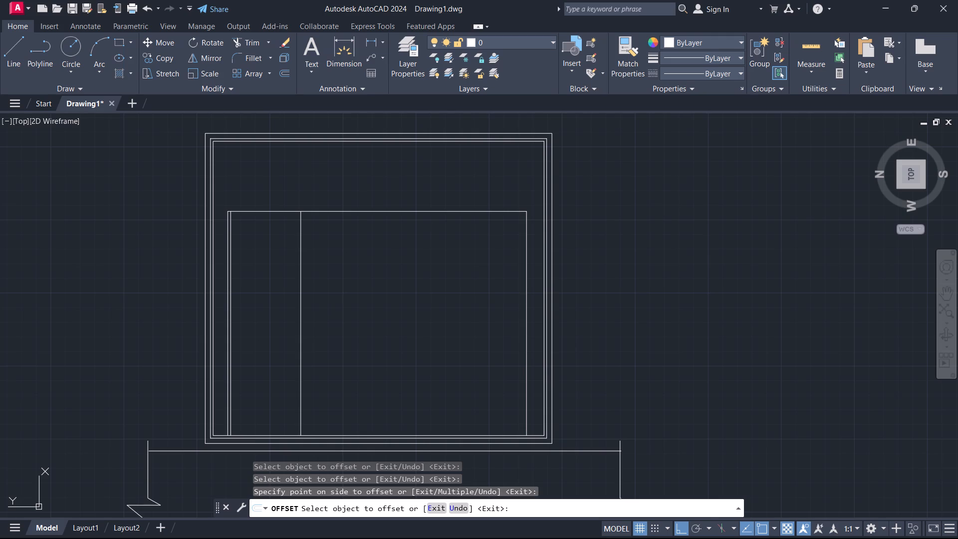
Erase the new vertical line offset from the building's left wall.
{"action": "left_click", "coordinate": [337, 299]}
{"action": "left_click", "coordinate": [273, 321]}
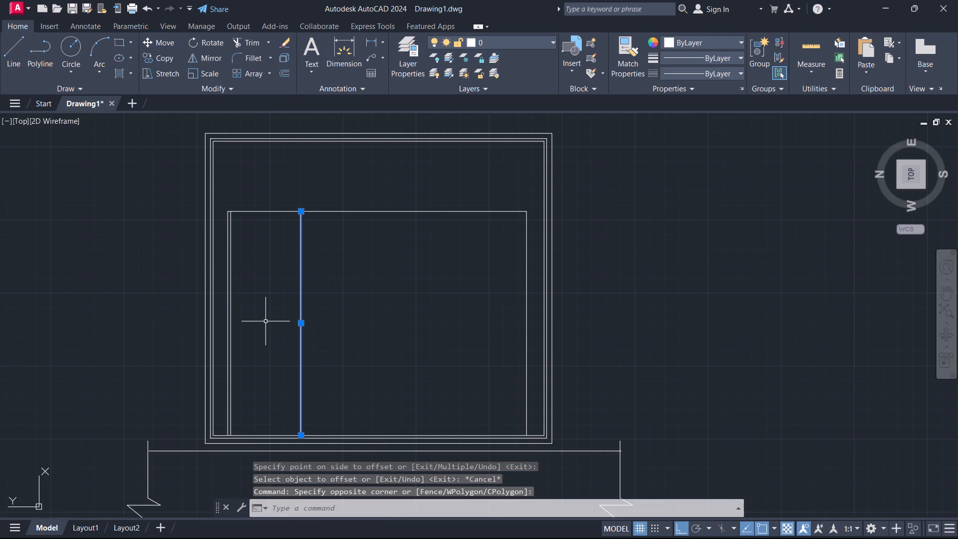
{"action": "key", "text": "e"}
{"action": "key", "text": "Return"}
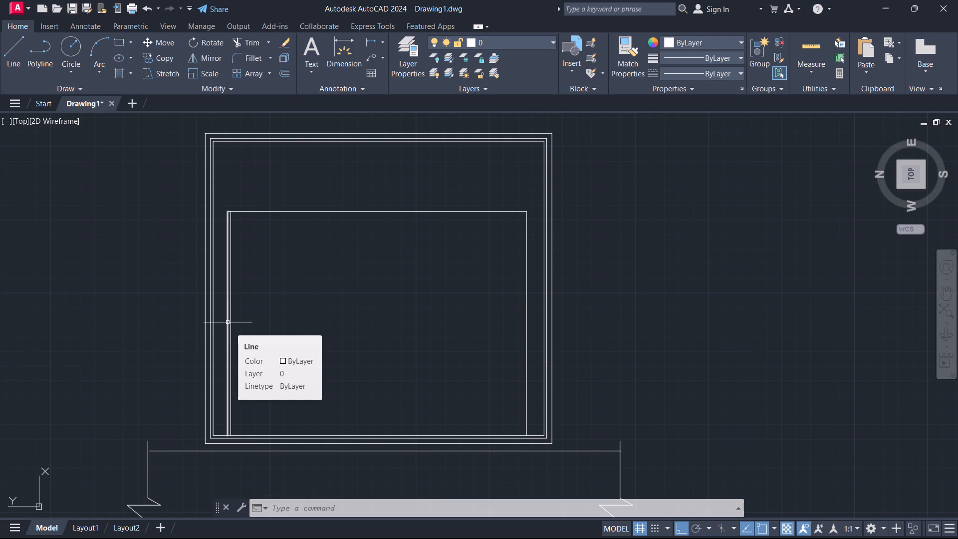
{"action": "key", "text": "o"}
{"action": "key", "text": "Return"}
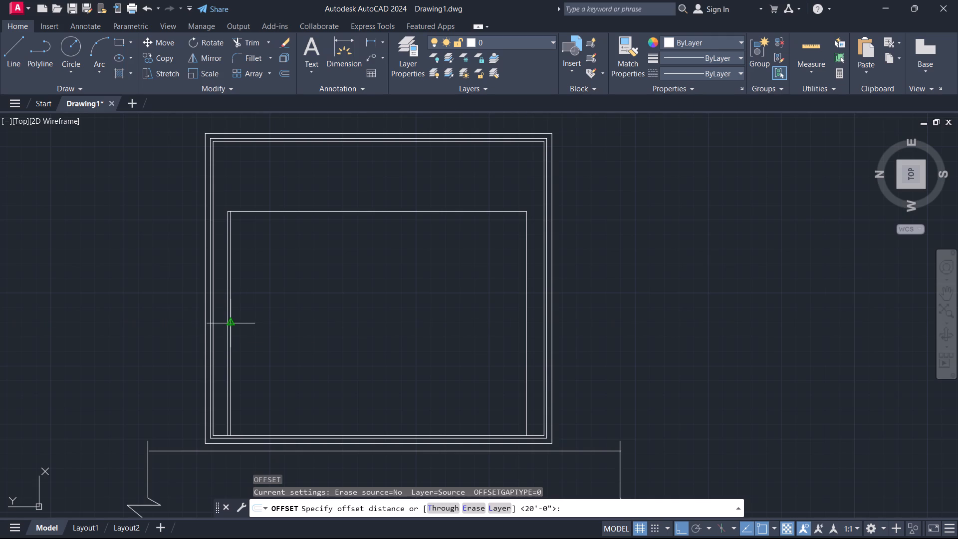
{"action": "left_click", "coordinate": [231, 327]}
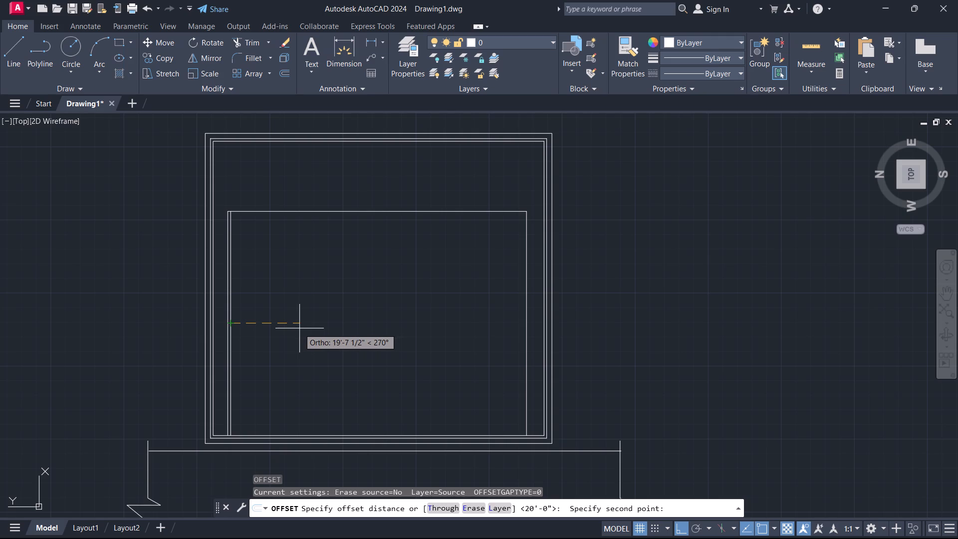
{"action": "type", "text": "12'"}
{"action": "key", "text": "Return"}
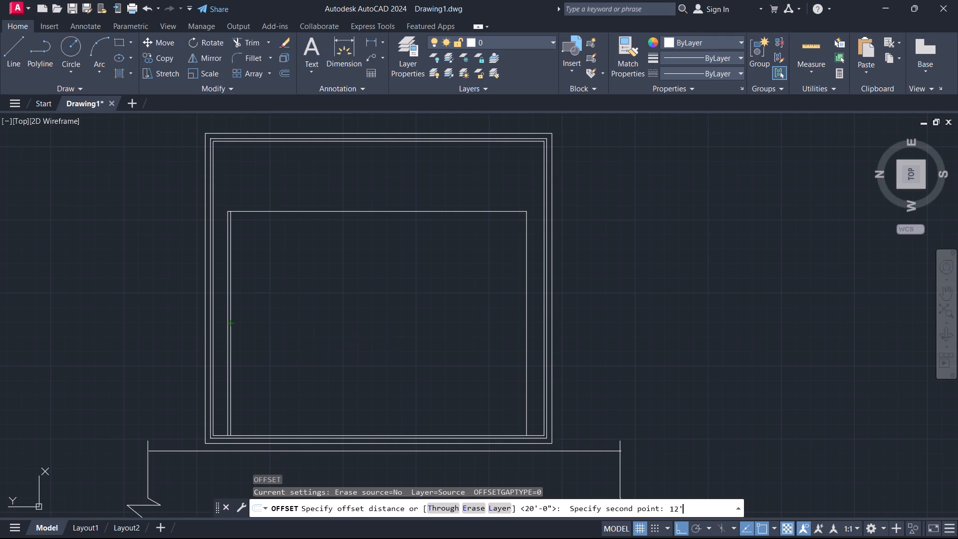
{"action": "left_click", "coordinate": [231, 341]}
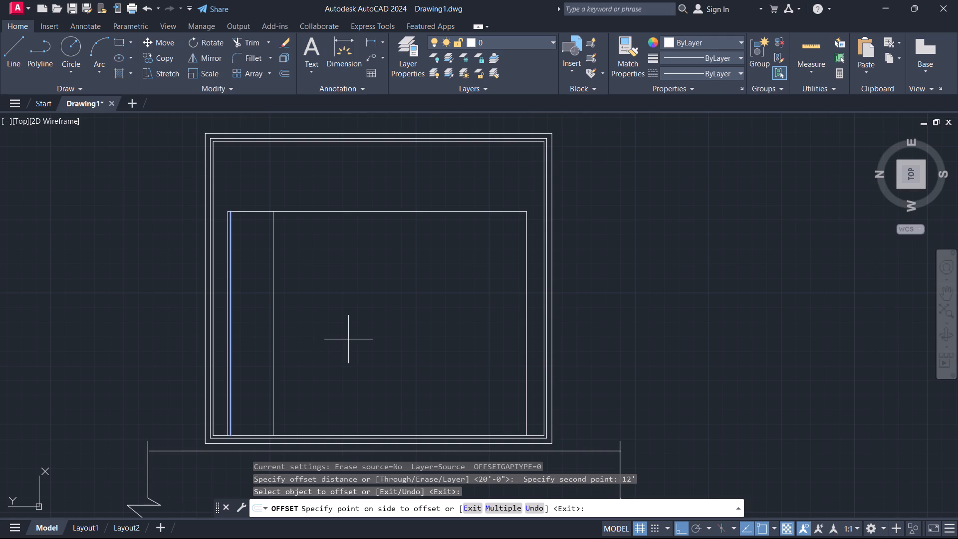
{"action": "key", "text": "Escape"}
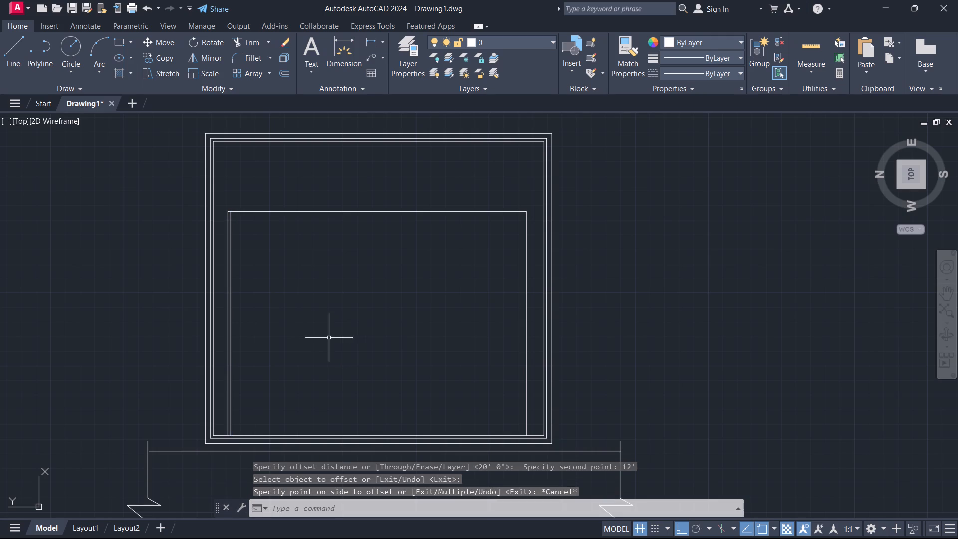
Offset the inner face line of the building's left wall 20' toward the interior to start a partition.
{"action": "key", "text": "o"}
{"action": "key", "text": "Return"}
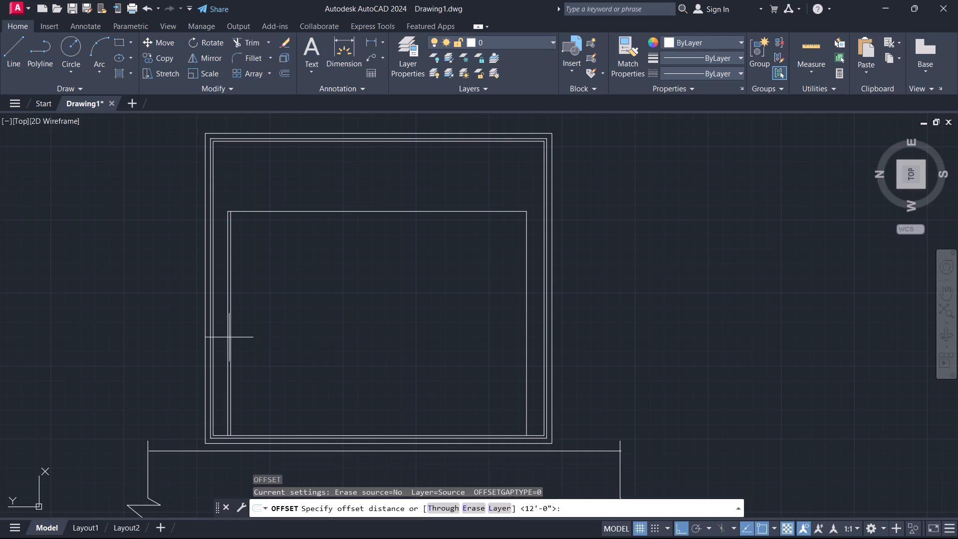
{"action": "left_click", "coordinate": [231, 321]}
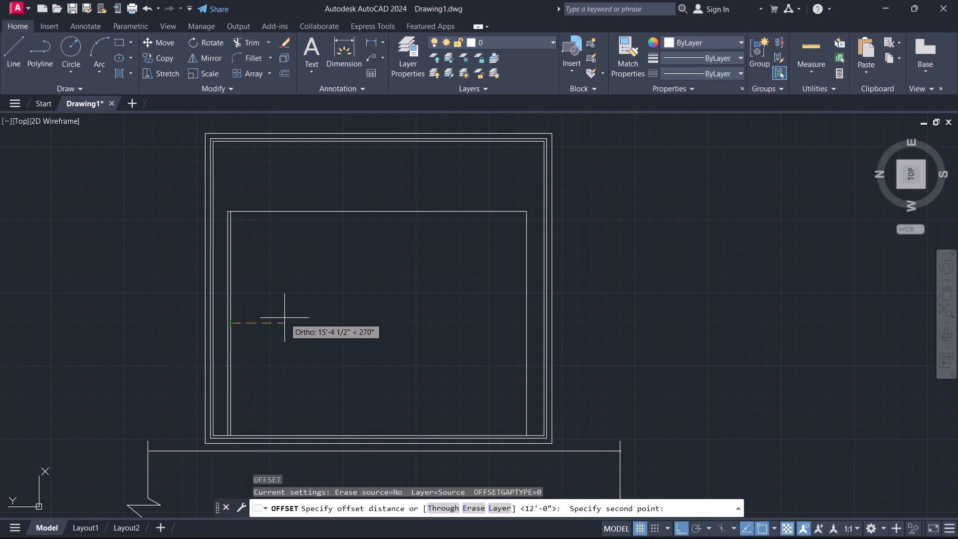
{"action": "type", "text": "20'"}
{"action": "key", "text": "Return"}
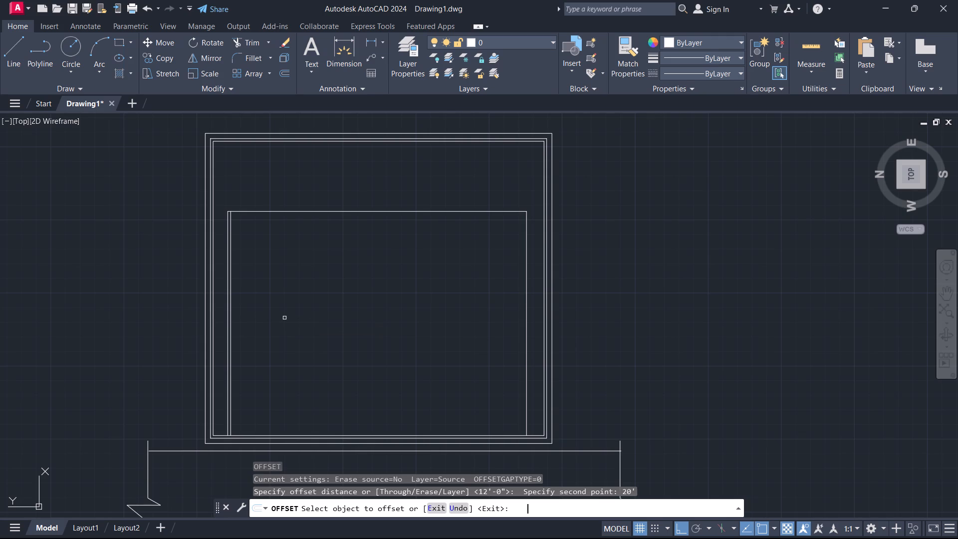
{"action": "left_click", "coordinate": [230, 328]}
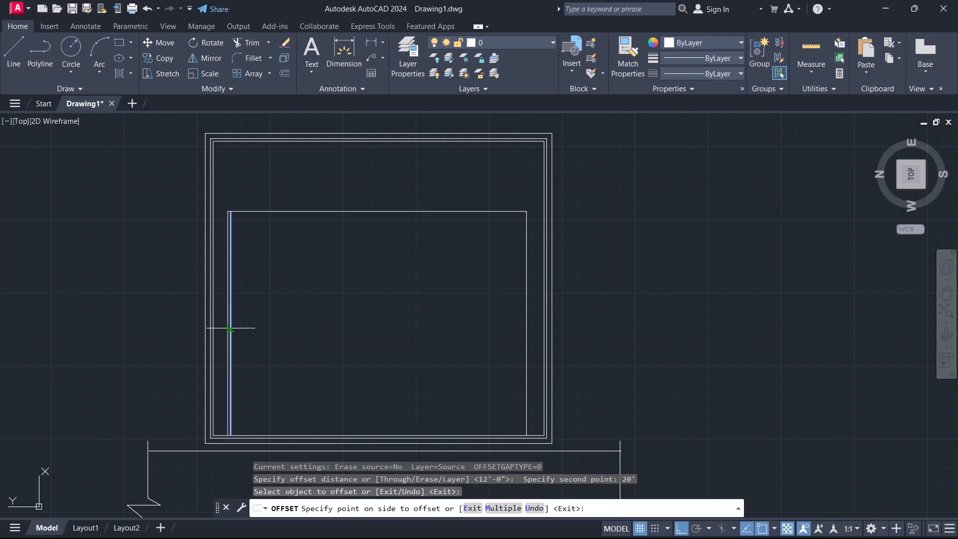
{"action": "left_click", "coordinate": [404, 324]}
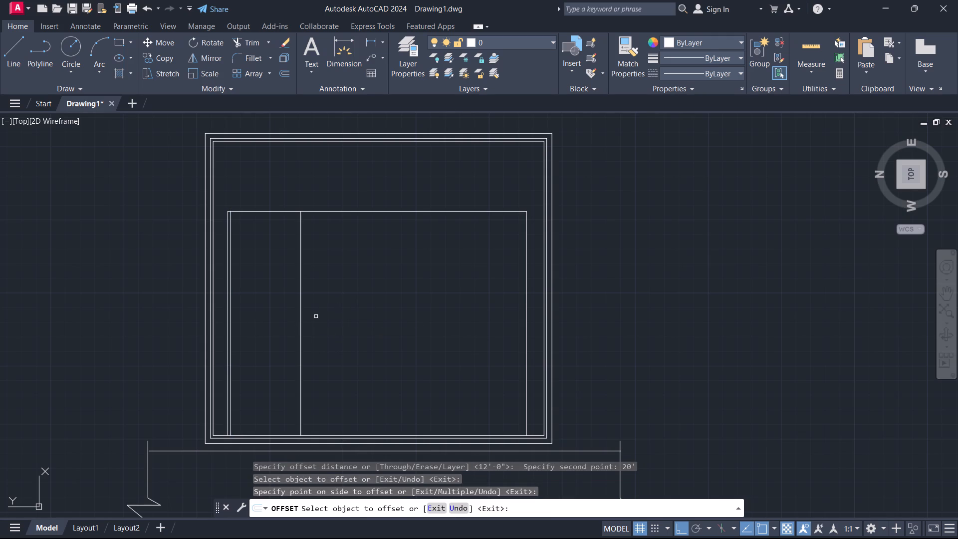
{"action": "key", "text": "space"}
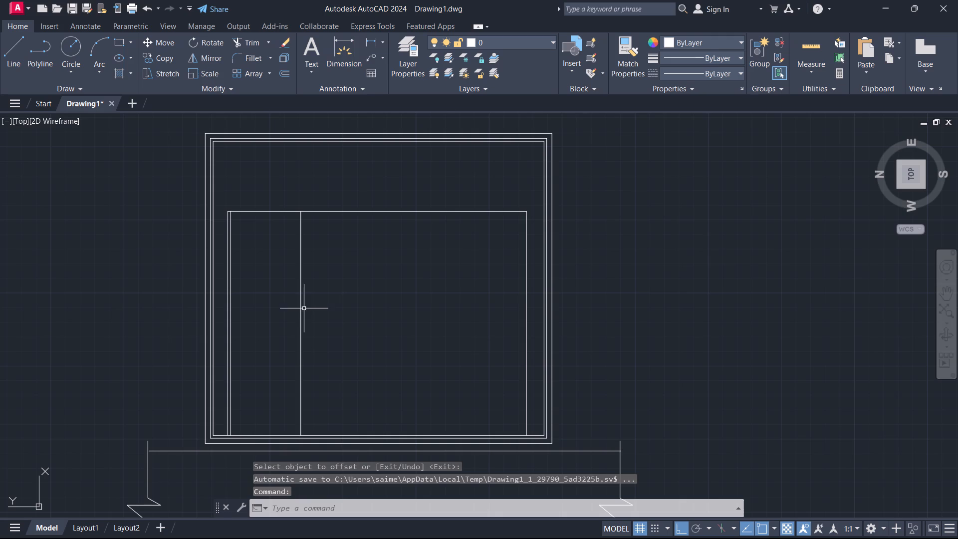
Offset the vertical partition line 10" to the right, and offset the resulting line another 10" in the same direction.
{"action": "left_click", "coordinate": [299, 307]}
{"action": "key", "text": "o"}
{"action": "key", "text": "Return"}
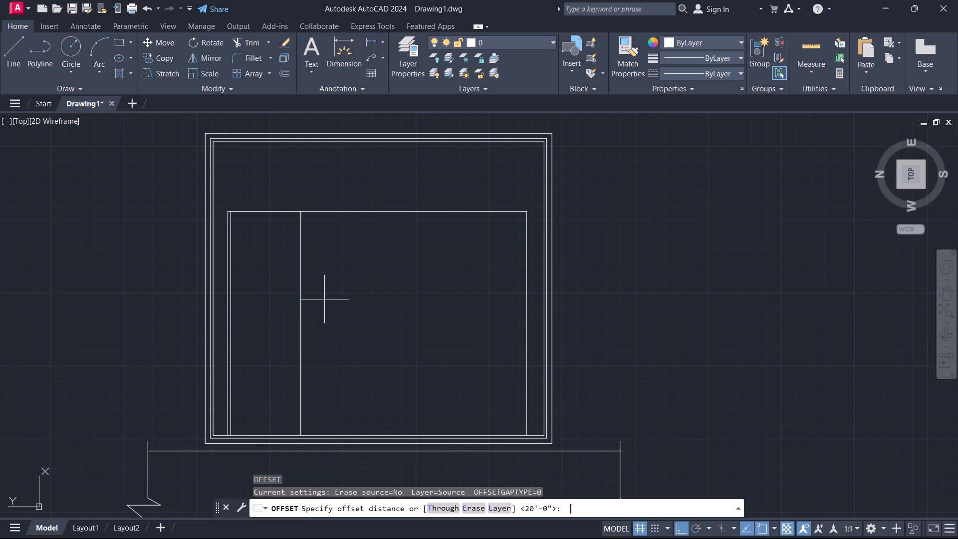
{"action": "left_click", "coordinate": [301, 322]}
{"action": "type", "text": "10"}
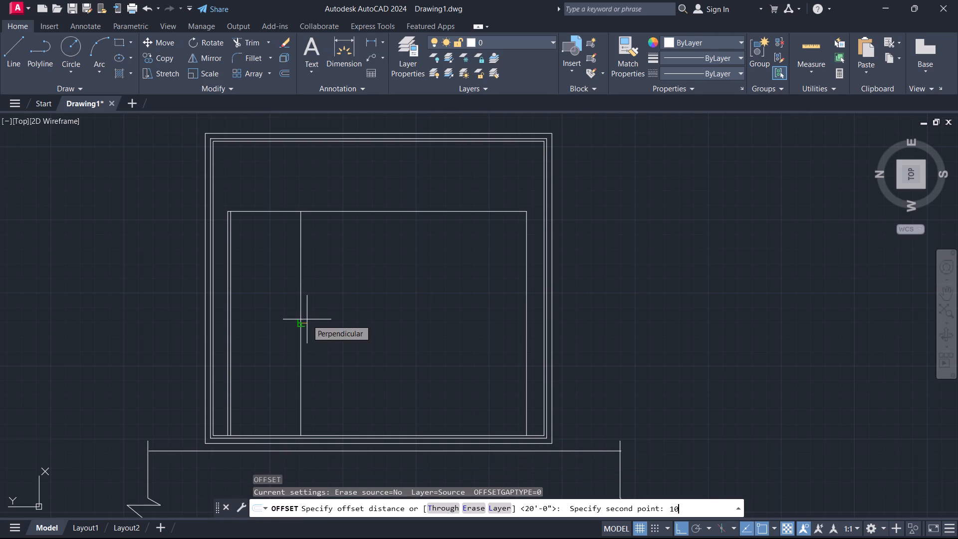
{"action": "key", "text": "Return"}
{"action": "left_click", "coordinate": [317, 314]}
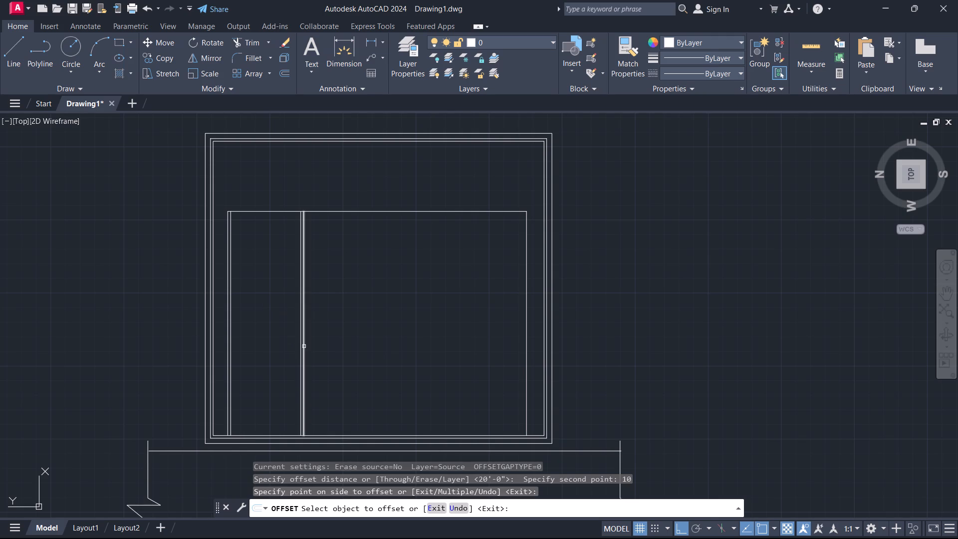
{"action": "scroll", "coordinate": [300, 345], "scroll_direction": "up", "scroll_amount": 1}
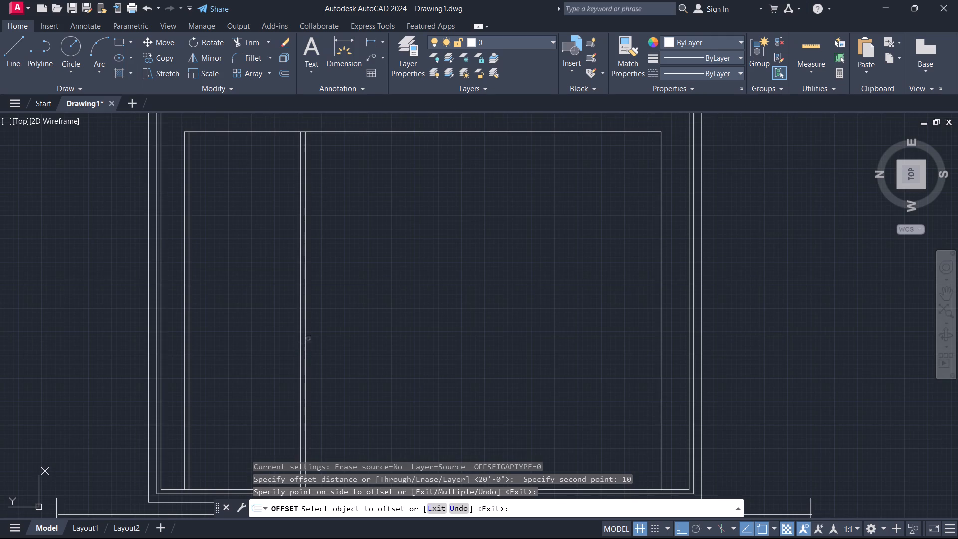
{"action": "left_click", "coordinate": [304, 320]}
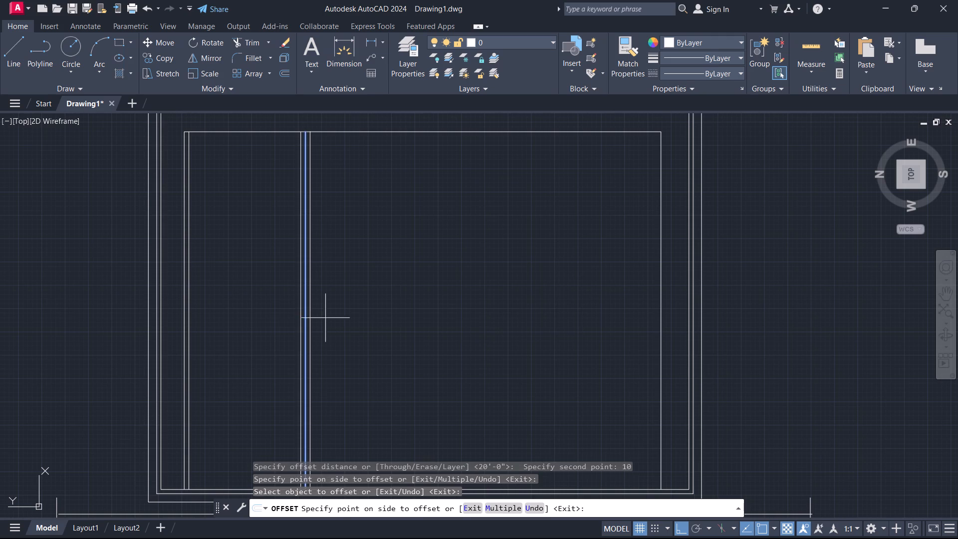
{"action": "left_click", "coordinate": [388, 305]}
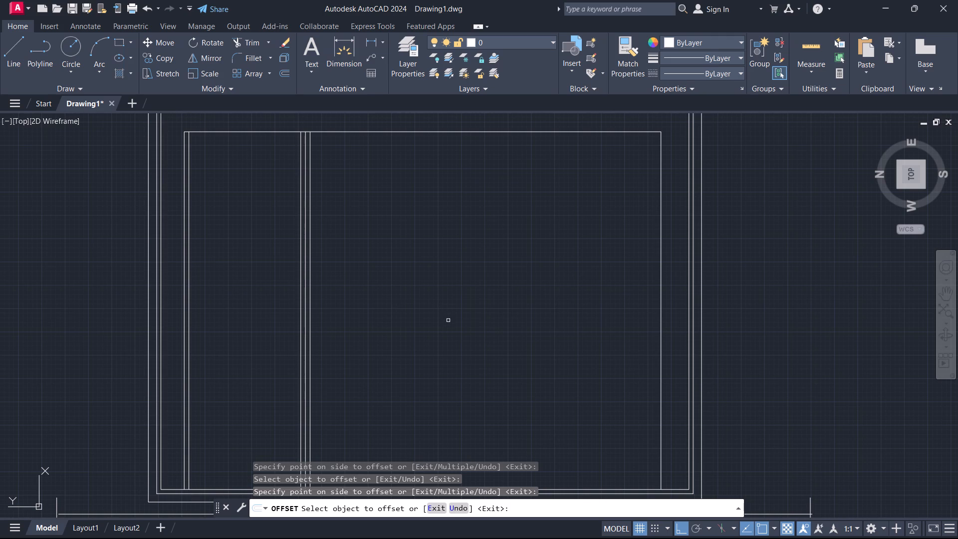
Offset the rightmost of the three closely spaced partition lines 12' toward the building's right side.
{"action": "scroll", "coordinate": [386, 290], "scroll_direction": "down", "scroll_amount": 1}
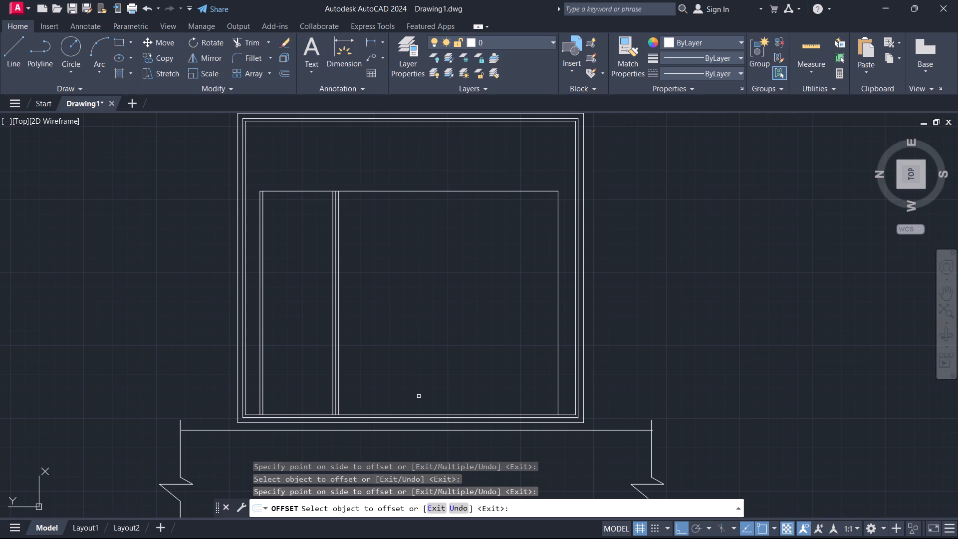
{"action": "key", "text": "o"}
{"action": "key", "text": "Return"}
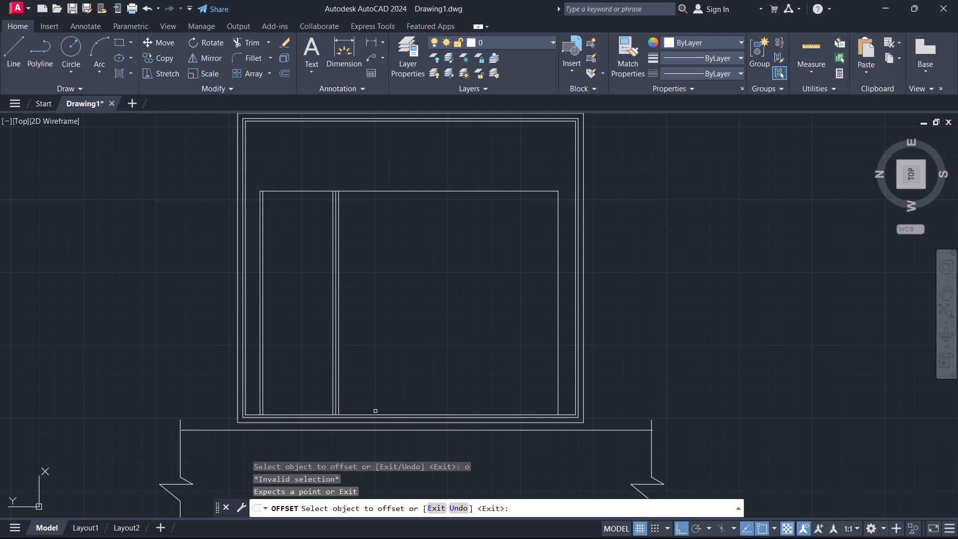
{"action": "key", "text": "space"}
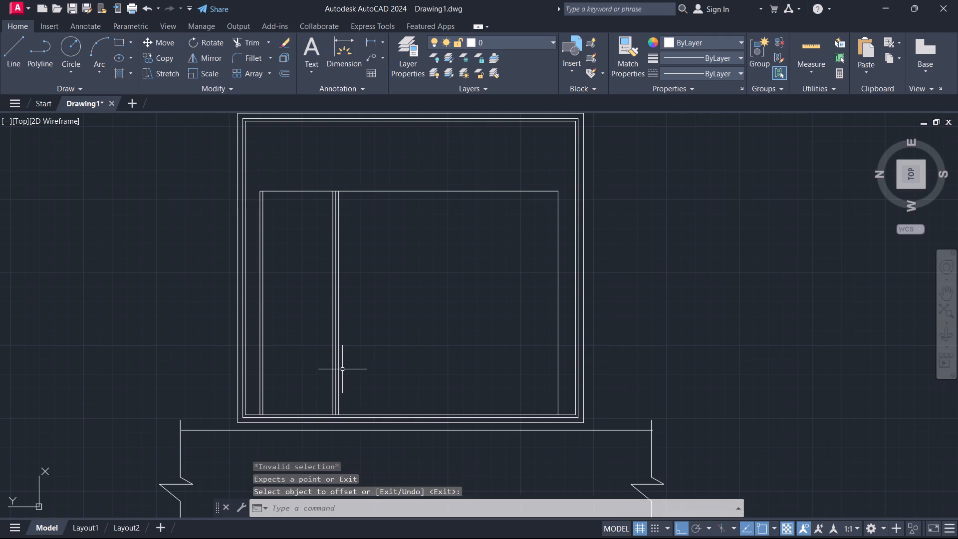
{"action": "key", "text": "space"}
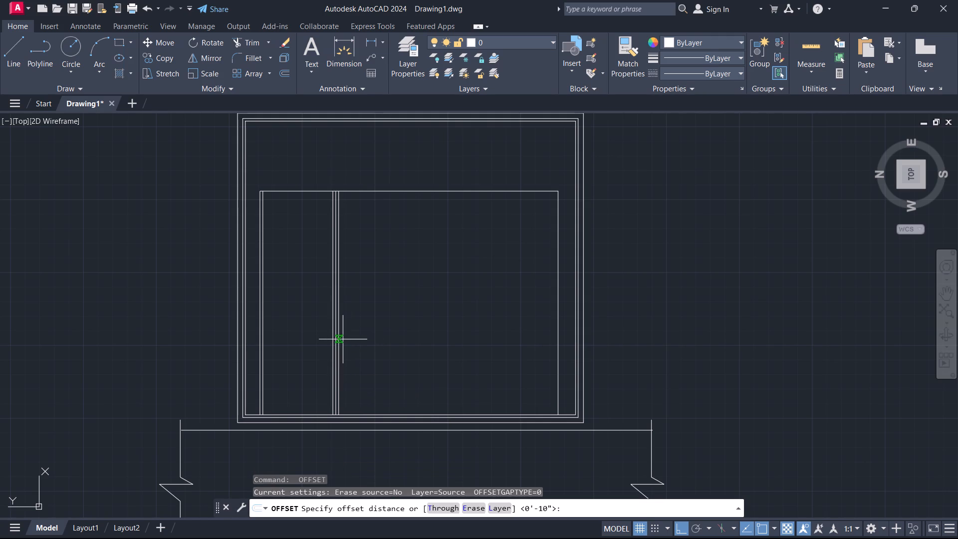
{"action": "left_click_drag", "start_coordinate": [341, 341], "coordinate": [353, 339]}
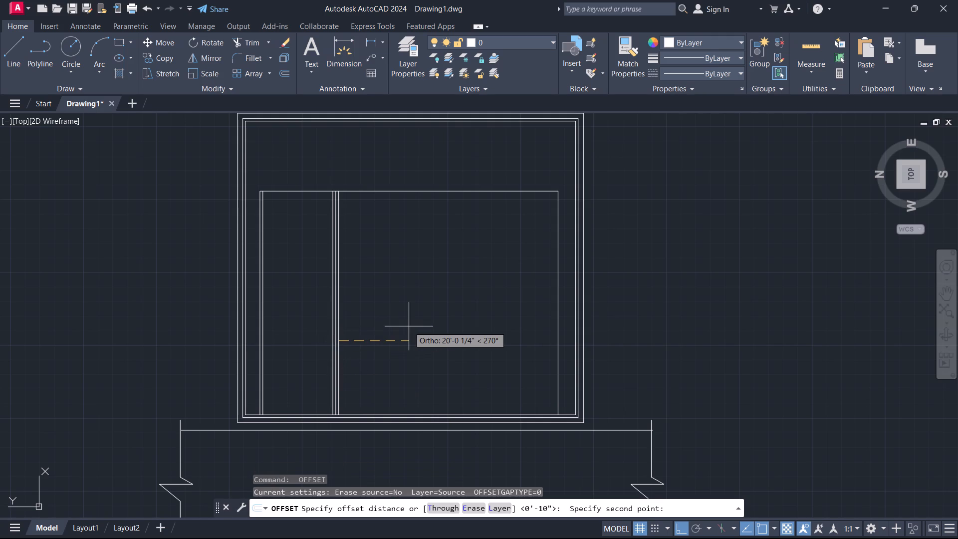
{"action": "type", "text": "12'"}
{"action": "key", "text": "Return"}
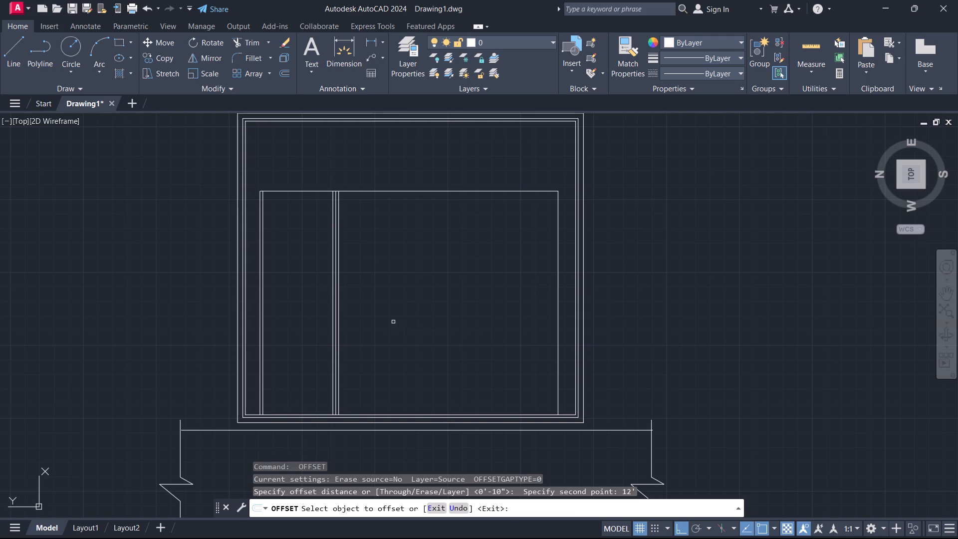
{"action": "left_click", "coordinate": [340, 327]}
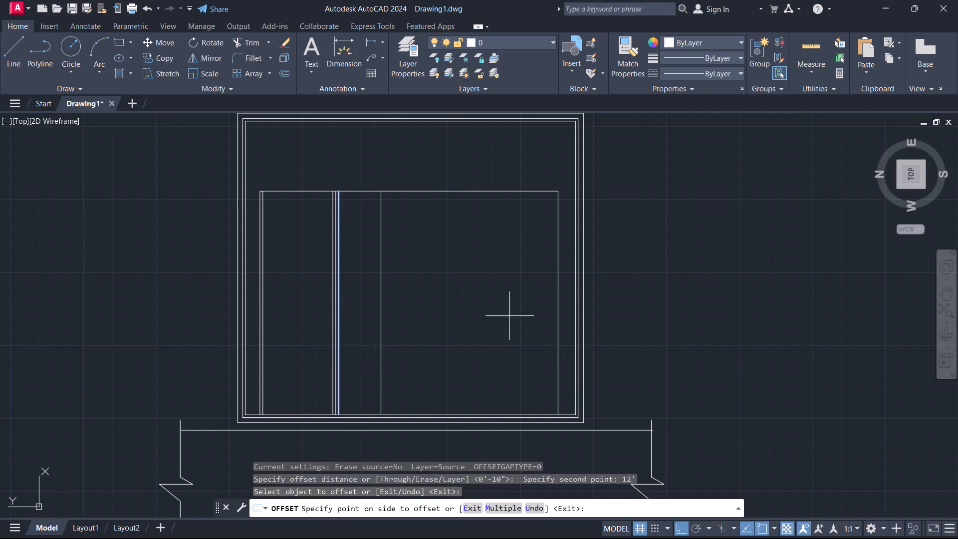
{"action": "left_click", "coordinate": [522, 314]}
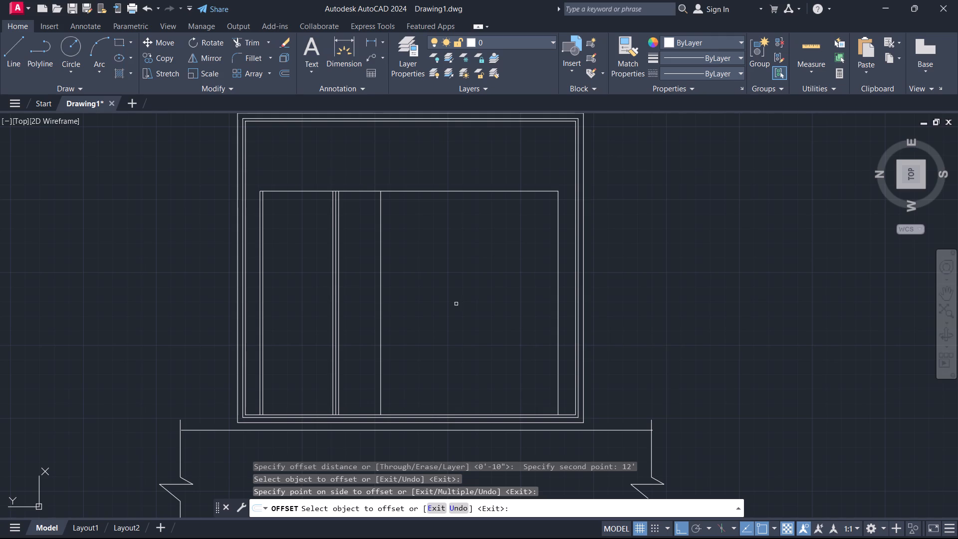
{"action": "middle_click_drag", "start_coordinate": [456, 304], "coordinate": [495, 300]}
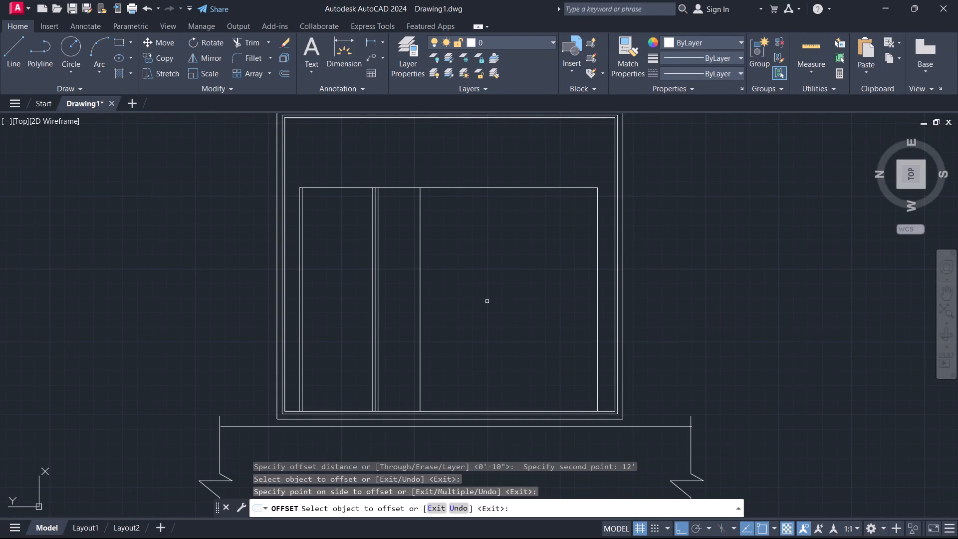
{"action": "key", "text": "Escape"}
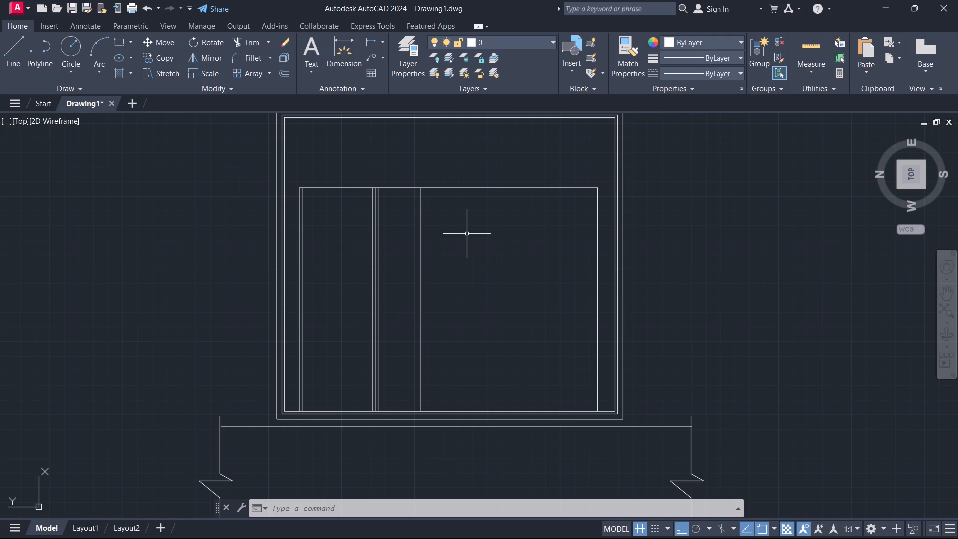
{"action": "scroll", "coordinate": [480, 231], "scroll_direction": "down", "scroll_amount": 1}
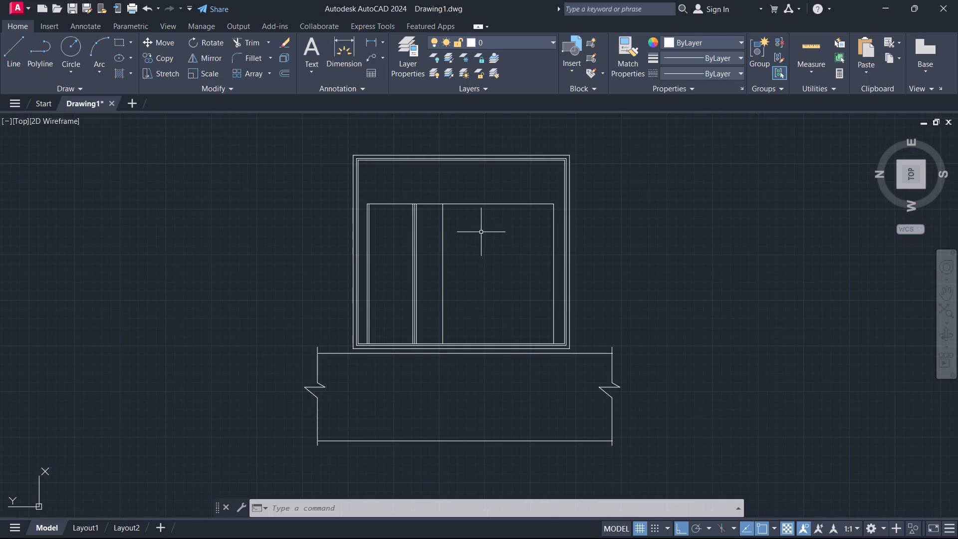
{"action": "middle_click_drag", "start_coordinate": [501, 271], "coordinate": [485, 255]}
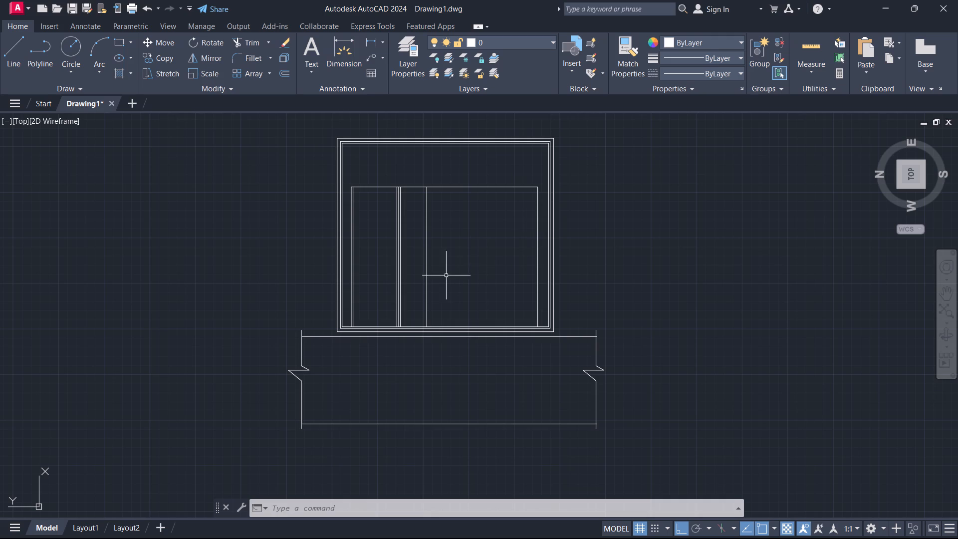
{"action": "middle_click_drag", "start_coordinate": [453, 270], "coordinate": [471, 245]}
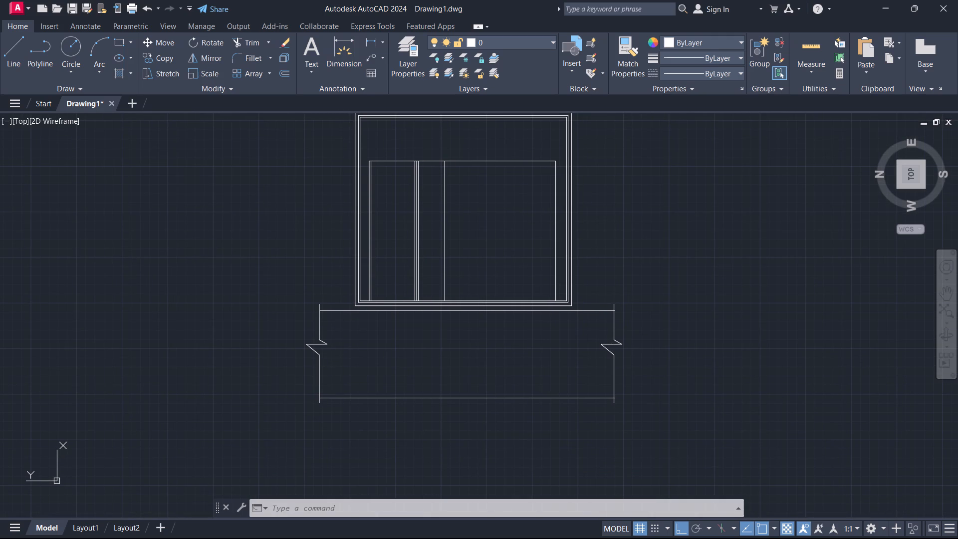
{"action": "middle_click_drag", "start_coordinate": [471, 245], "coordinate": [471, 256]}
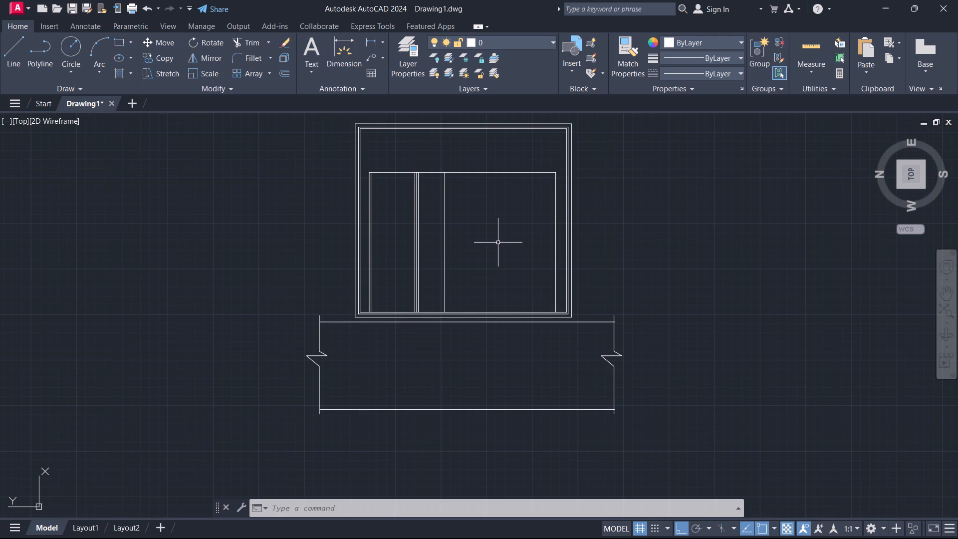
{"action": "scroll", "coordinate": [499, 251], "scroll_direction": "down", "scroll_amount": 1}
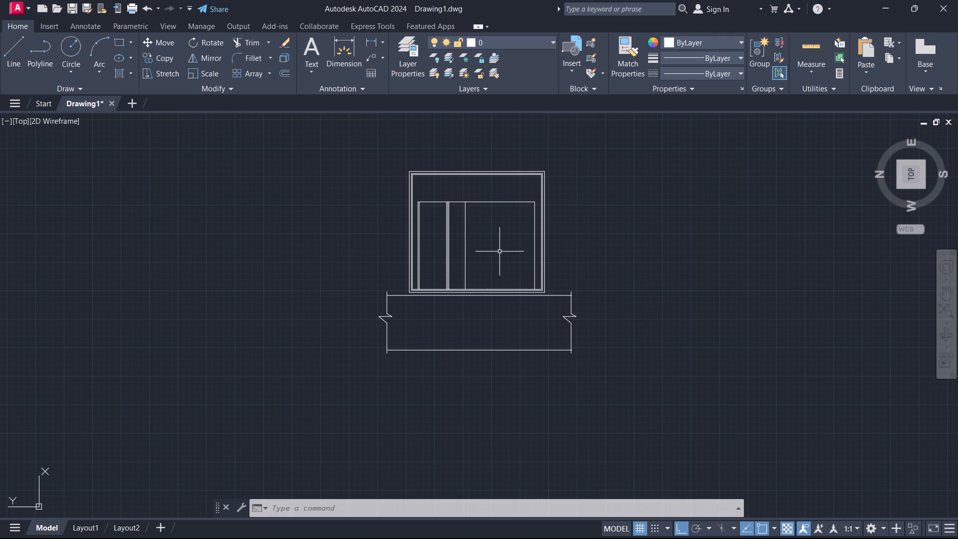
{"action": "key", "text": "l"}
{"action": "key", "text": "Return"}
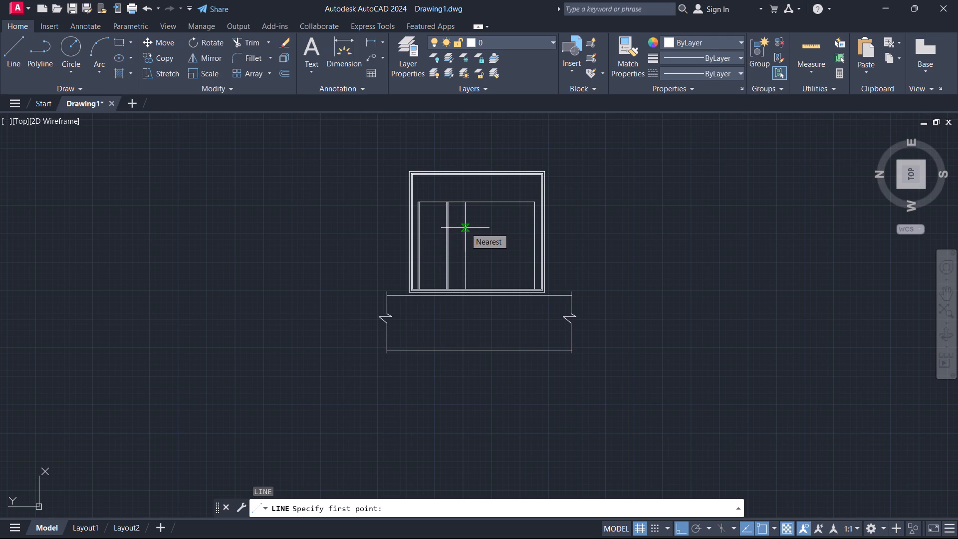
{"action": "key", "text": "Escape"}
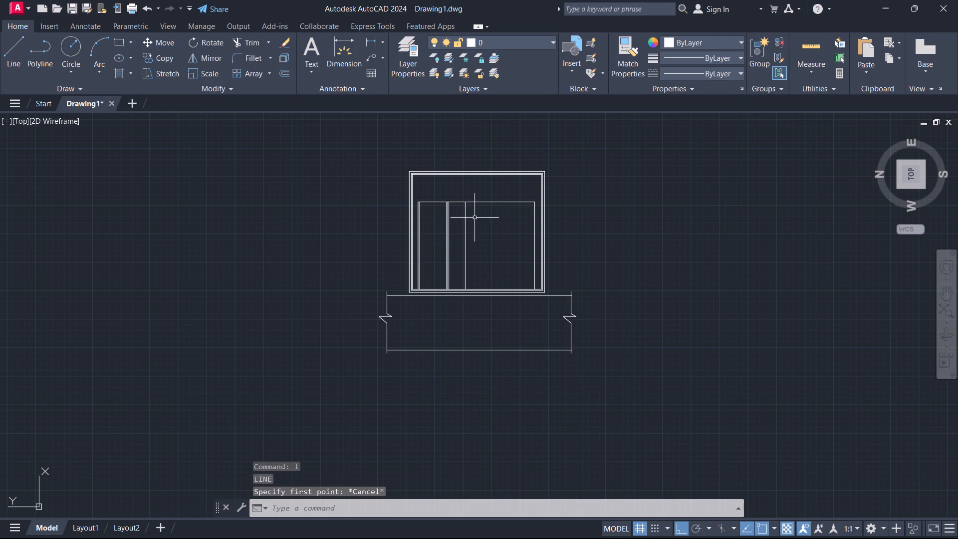
Offset the building's top horizontal line 14' down into the interior.
{"action": "left_click", "coordinate": [474, 203]}
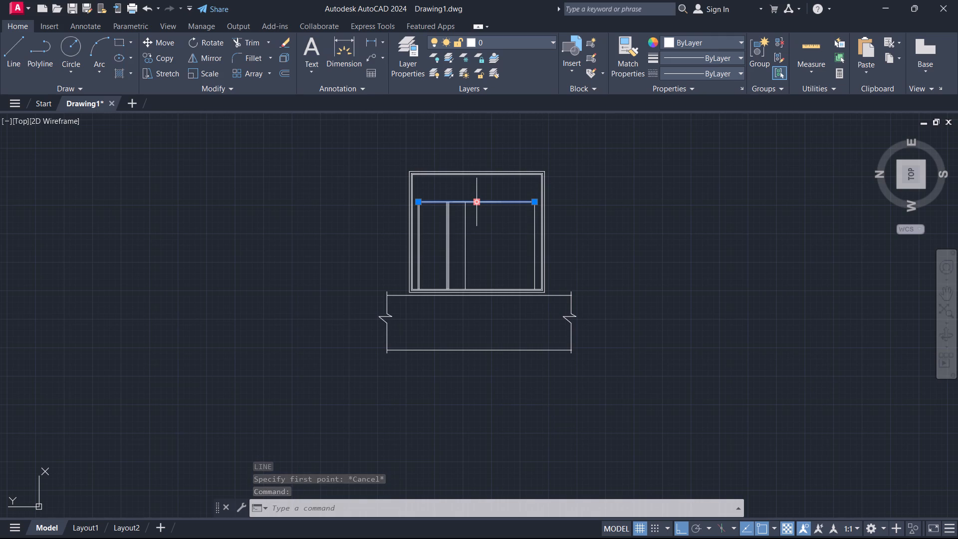
{"action": "key", "text": "o"}
{"action": "key", "text": "Return"}
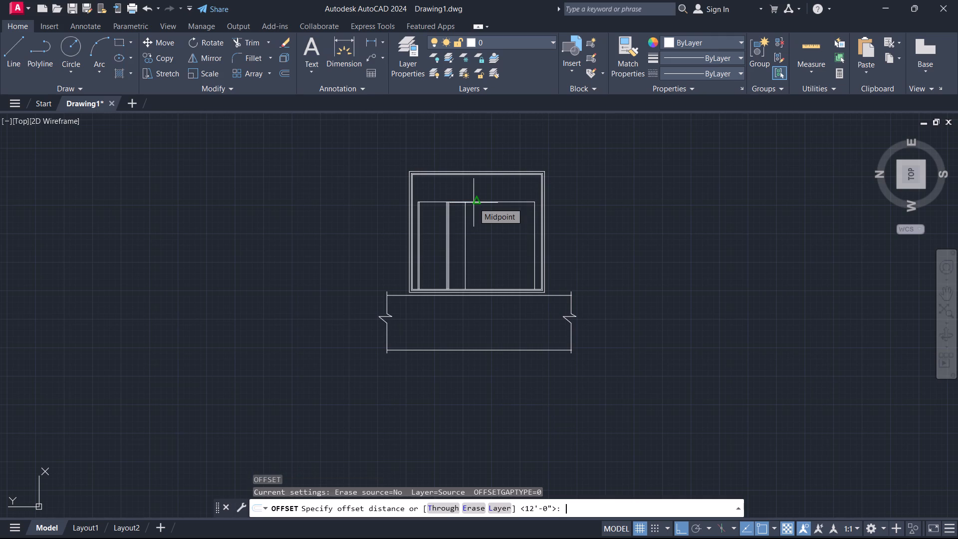
{"action": "left_click", "coordinate": [474, 203]}
{"action": "left_click", "coordinate": [478, 202]}
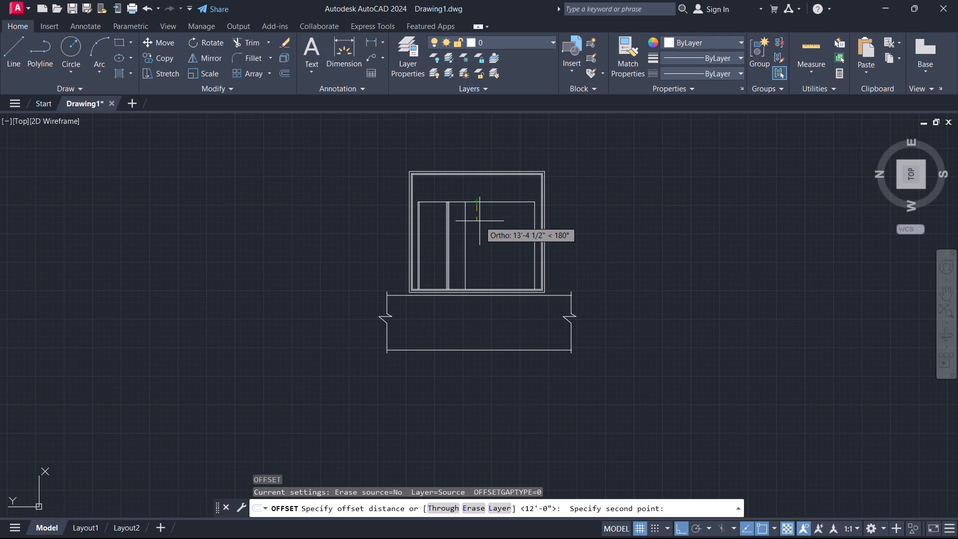
{"action": "type", "text": "14'"}
{"action": "key", "text": "Return"}
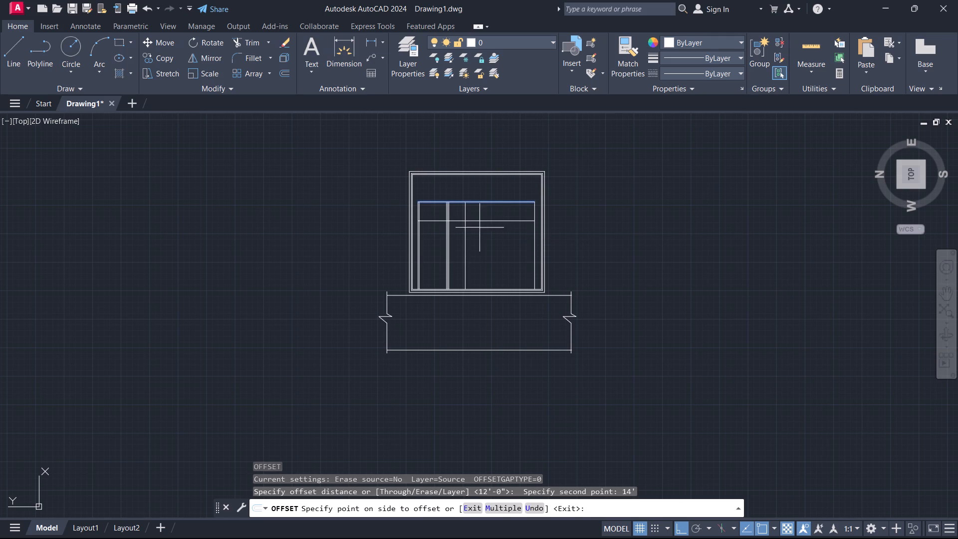
{"action": "left_click", "coordinate": [479, 229]}
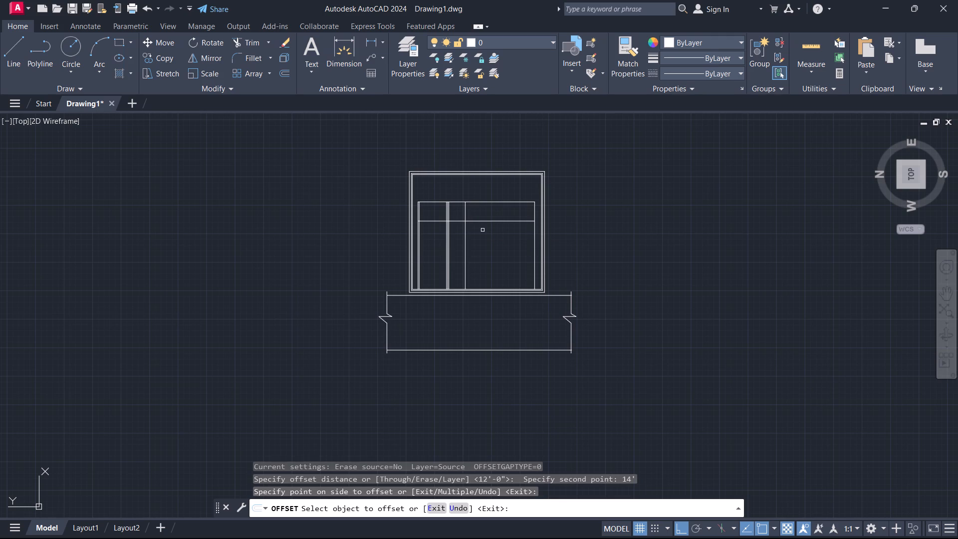
{"action": "key", "text": "Escape"}
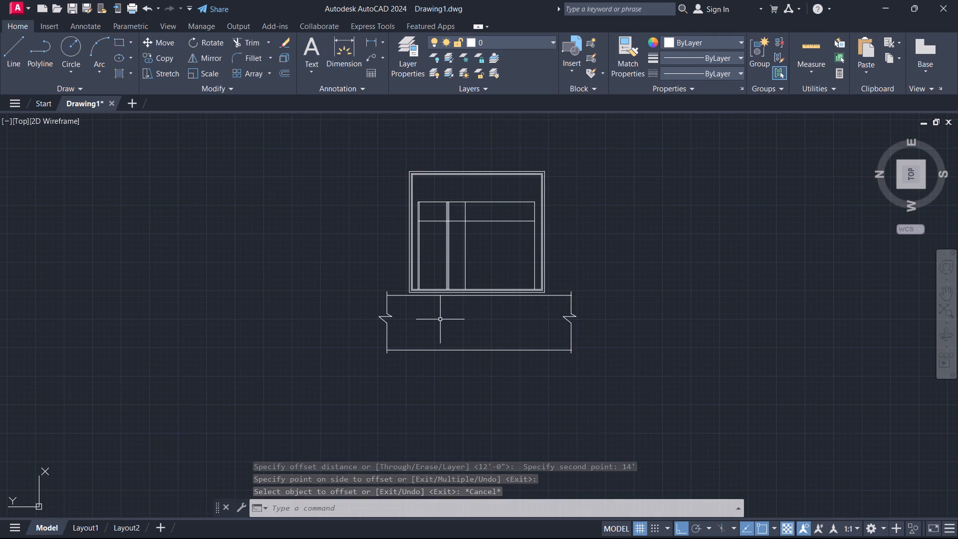
Trim the new horizontal line out of the 12' bay and the 20' bay beside the building's left wall.
{"action": "scroll", "coordinate": [442, 228], "scroll_direction": "up", "scroll_amount": 2}
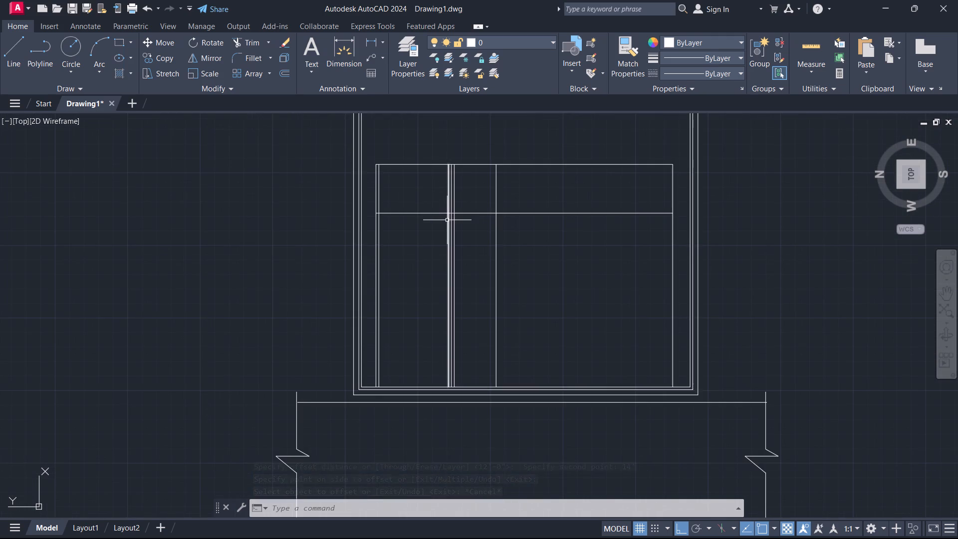
{"action": "scroll", "coordinate": [452, 218], "scroll_direction": "up", "scroll_amount": 2}
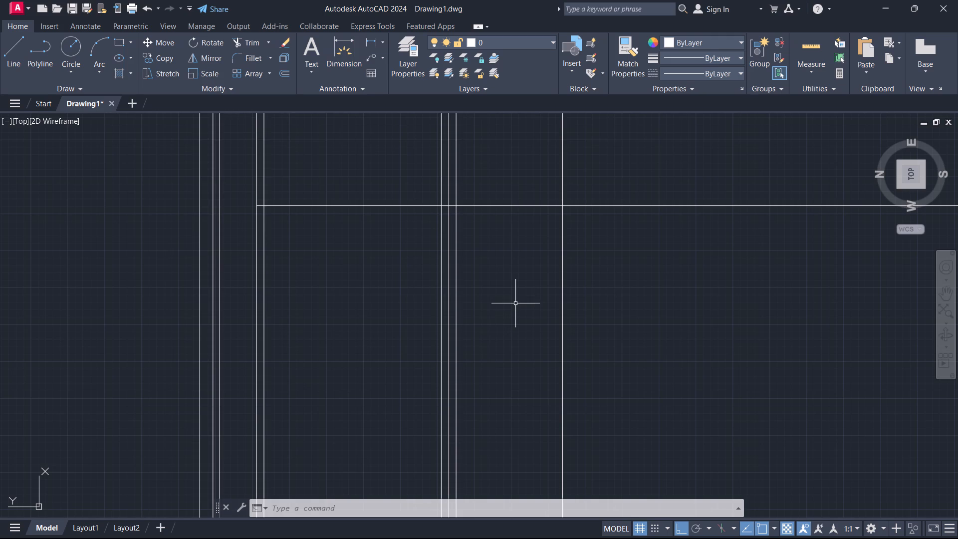
{"action": "key", "text": "Escape"}
{"action": "type", "text": "tr"}
{"action": "key", "text": "Return"}
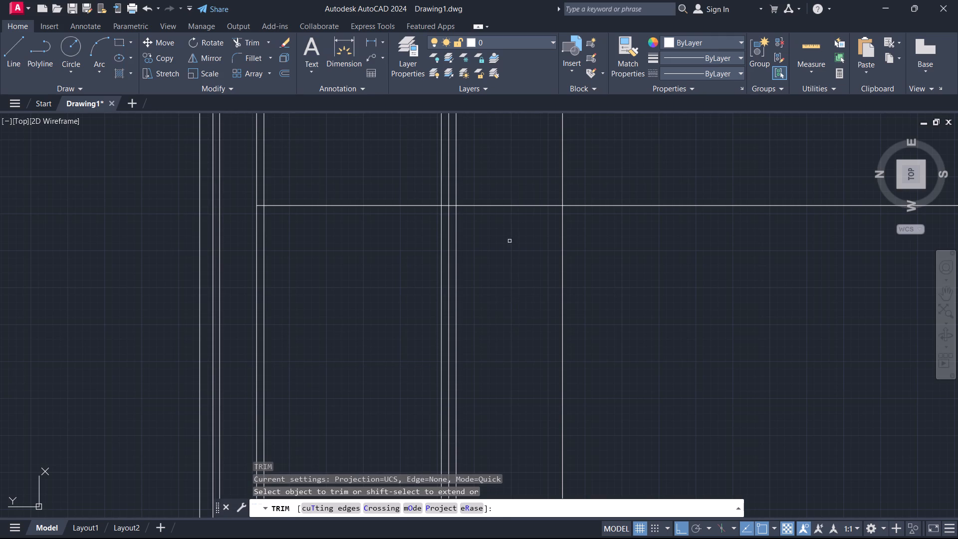
{"action": "left_click", "coordinate": [504, 194]}
{"action": "left_click", "coordinate": [493, 259]}
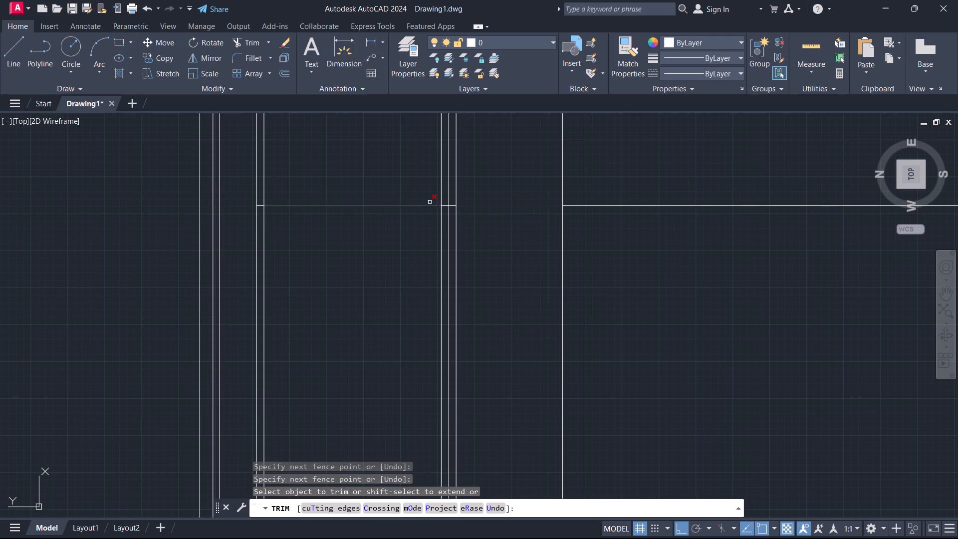
{"action": "left_click", "coordinate": [431, 195]}
{"action": "left_click", "coordinate": [399, 247]}
Trim the leftover horizontal stubs inside the building's left wall and between the three closely spaced partition lines.
{"action": "scroll", "coordinate": [436, 205], "scroll_direction": "up", "scroll_amount": 2}
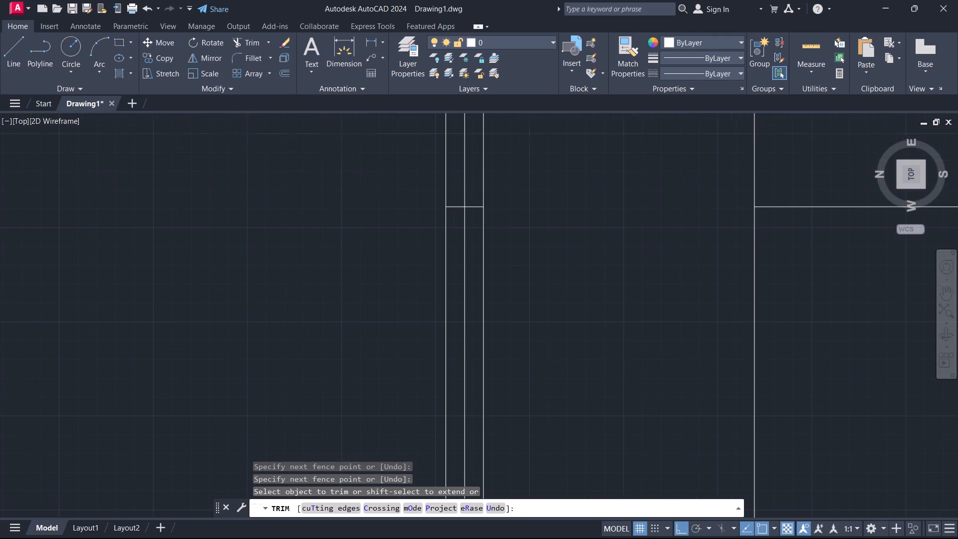
{"action": "scroll", "coordinate": [220, 246], "scroll_direction": "down", "scroll_amount": 2}
{"action": "scroll", "coordinate": [117, 229], "scroll_direction": "up", "scroll_amount": 3}
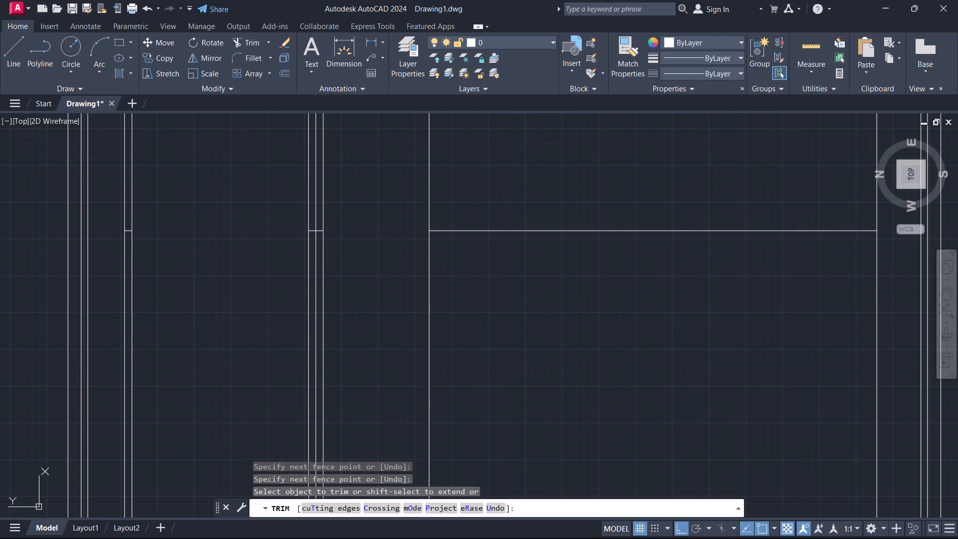
{"action": "left_click", "coordinate": [158, 238]}
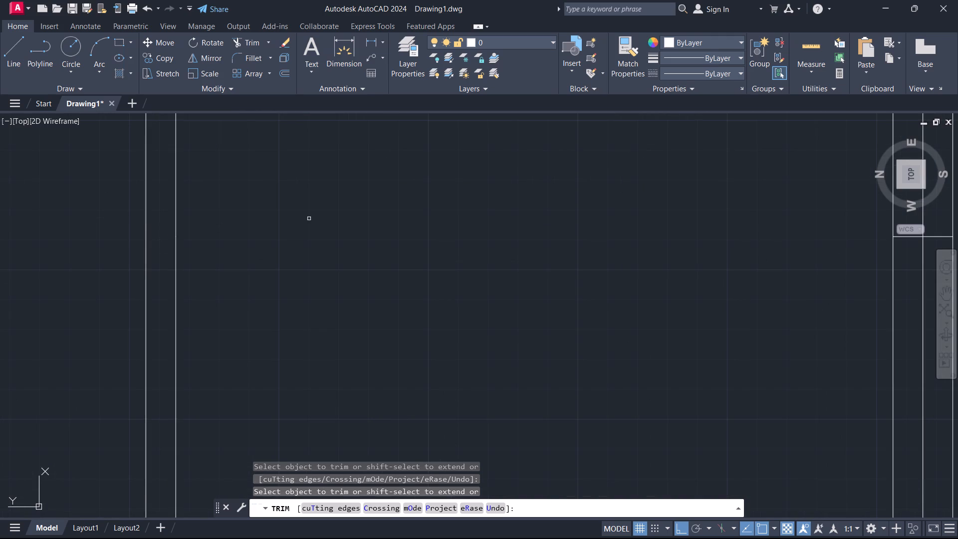
{"action": "scroll", "coordinate": [310, 219], "scroll_direction": "down", "scroll_amount": 3}
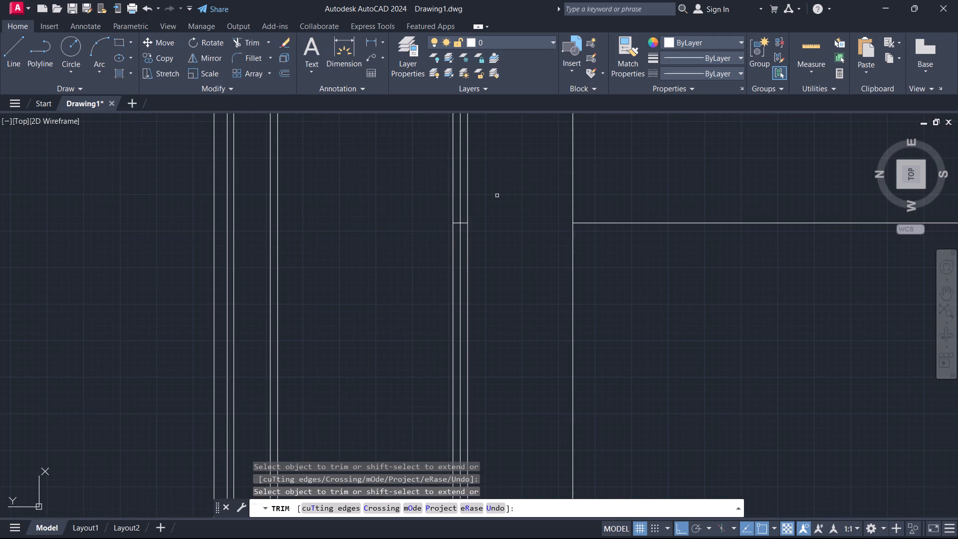
{"action": "scroll", "coordinate": [444, 227], "scroll_direction": "up", "scroll_amount": 3}
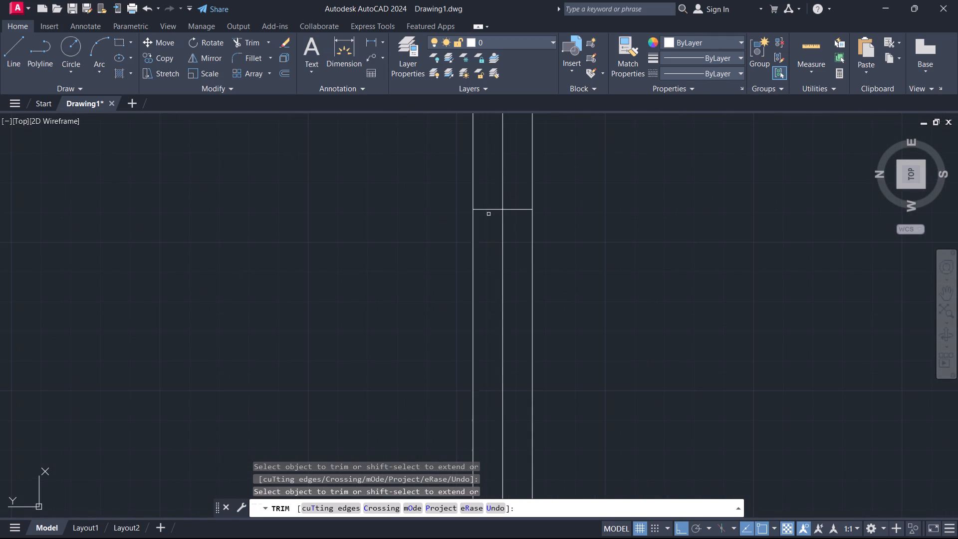
{"action": "left_click", "coordinate": [488, 214]}
{"action": "left_click", "coordinate": [490, 201]}
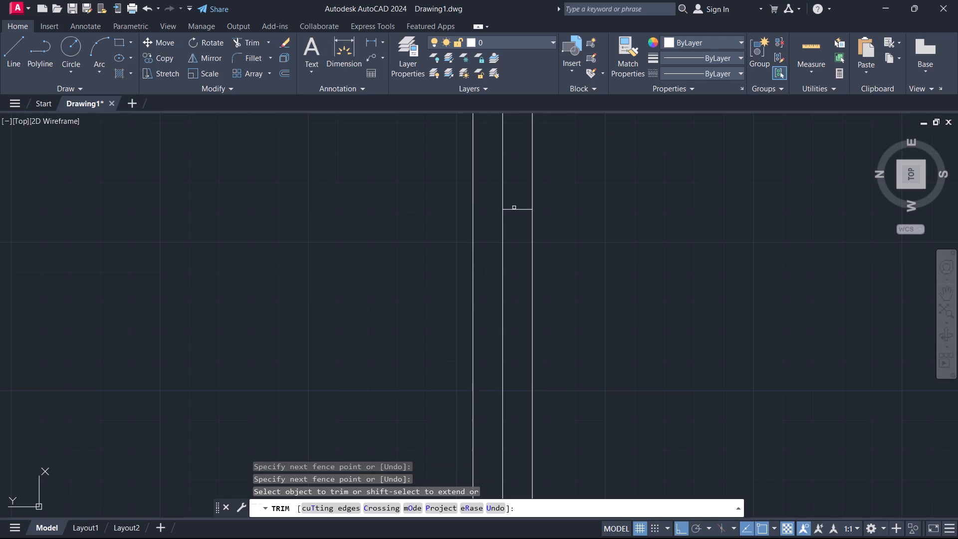
{"action": "left_click", "coordinate": [515, 210]}
{"action": "scroll", "coordinate": [473, 246], "scroll_direction": "down", "scroll_amount": 3}
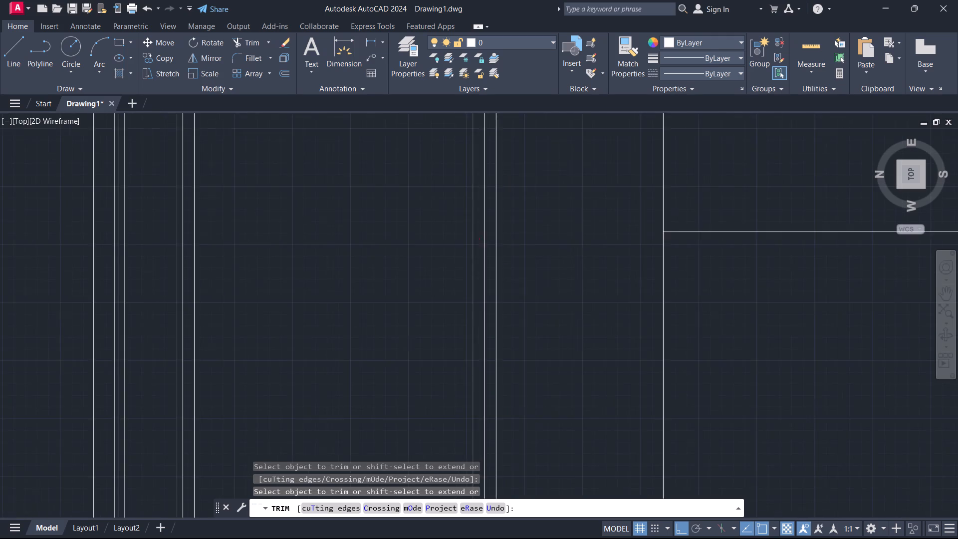
{"action": "scroll", "coordinate": [473, 246], "scroll_direction": "down", "scroll_amount": 1}
{"action": "scroll", "coordinate": [506, 268], "scroll_direction": "down", "scroll_amount": 1}
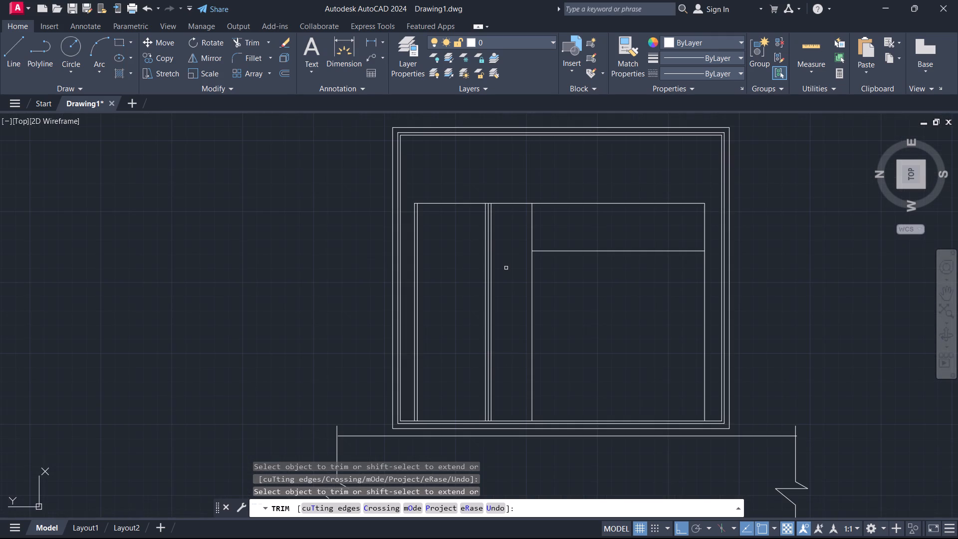
{"action": "middle_click_drag", "start_coordinate": [506, 268], "coordinate": [475, 260]}
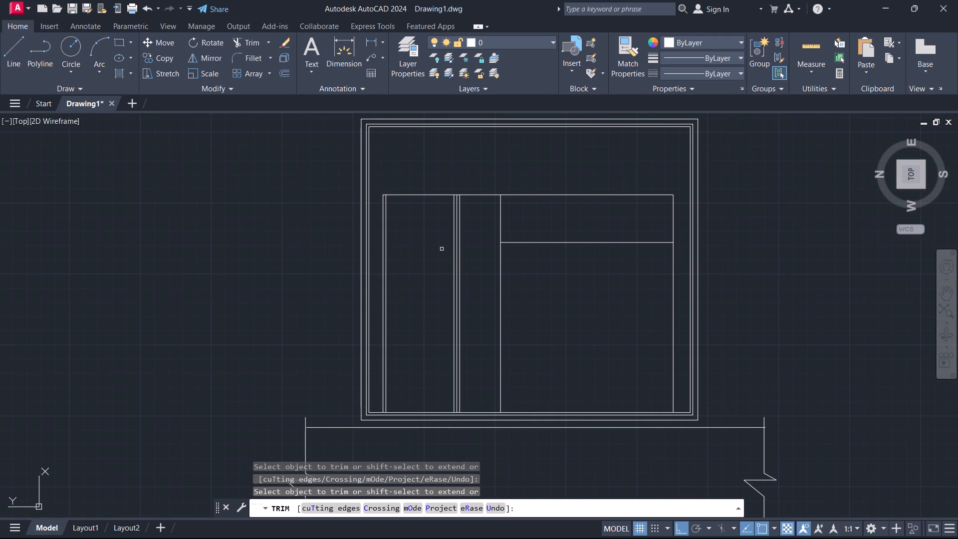
{"action": "key", "text": "Escape"}
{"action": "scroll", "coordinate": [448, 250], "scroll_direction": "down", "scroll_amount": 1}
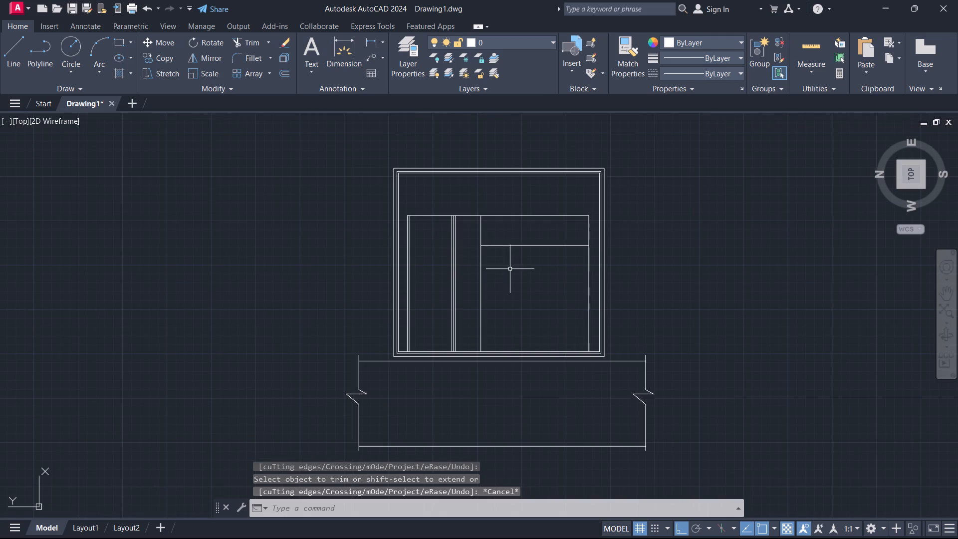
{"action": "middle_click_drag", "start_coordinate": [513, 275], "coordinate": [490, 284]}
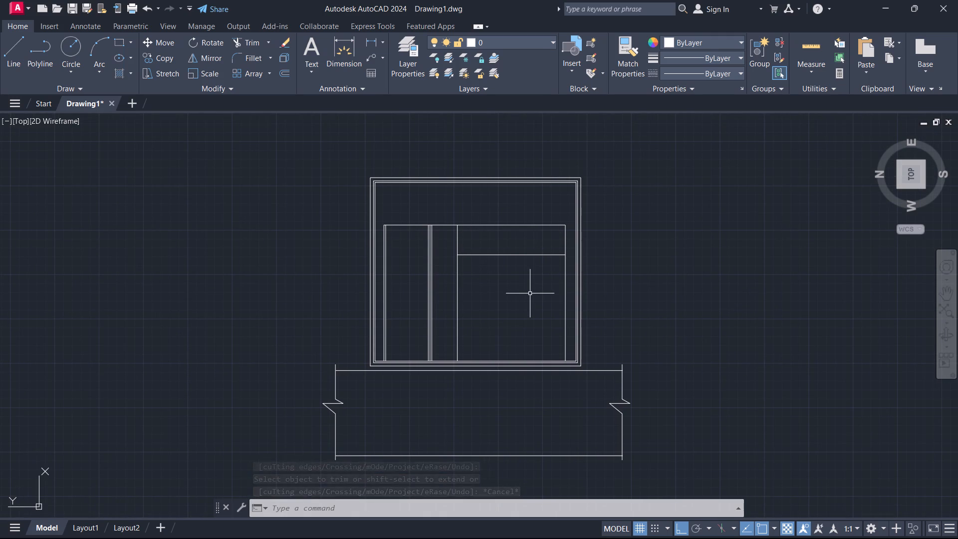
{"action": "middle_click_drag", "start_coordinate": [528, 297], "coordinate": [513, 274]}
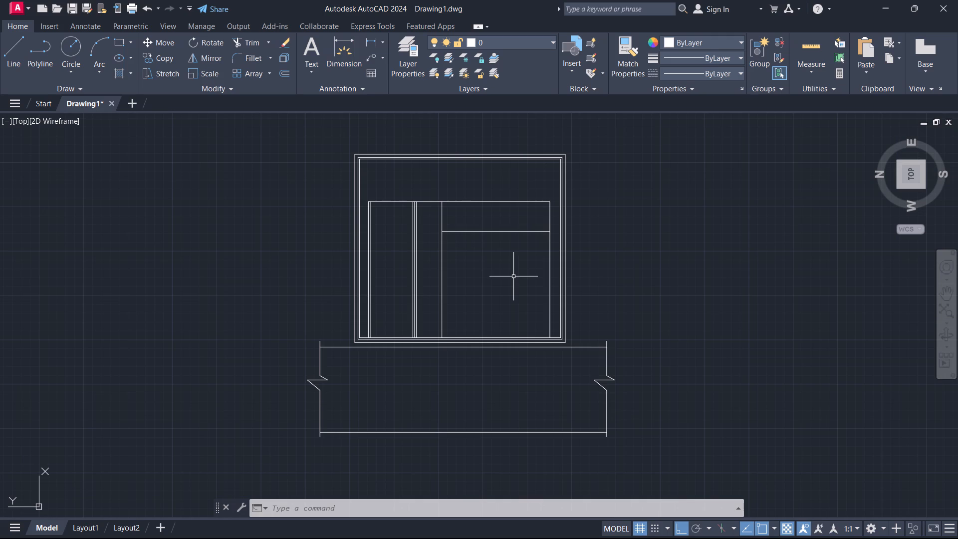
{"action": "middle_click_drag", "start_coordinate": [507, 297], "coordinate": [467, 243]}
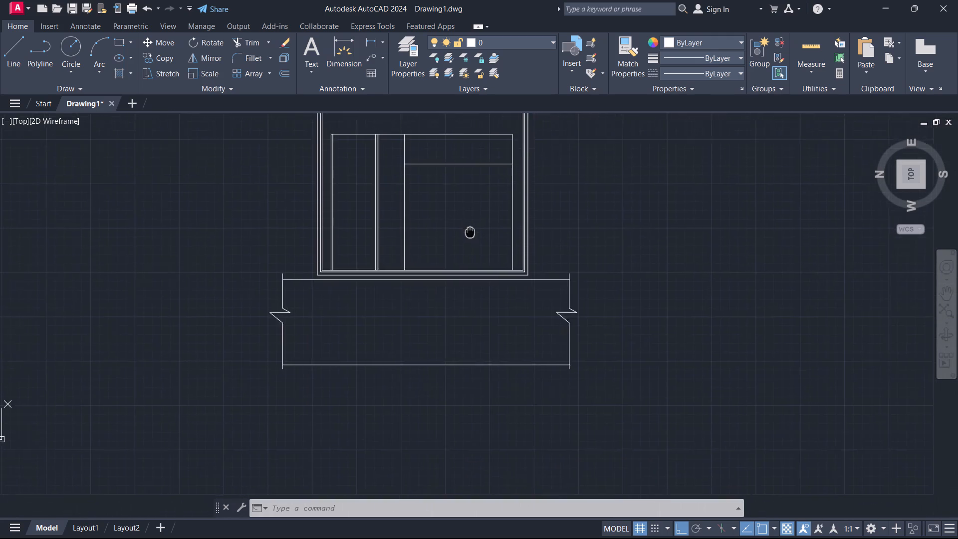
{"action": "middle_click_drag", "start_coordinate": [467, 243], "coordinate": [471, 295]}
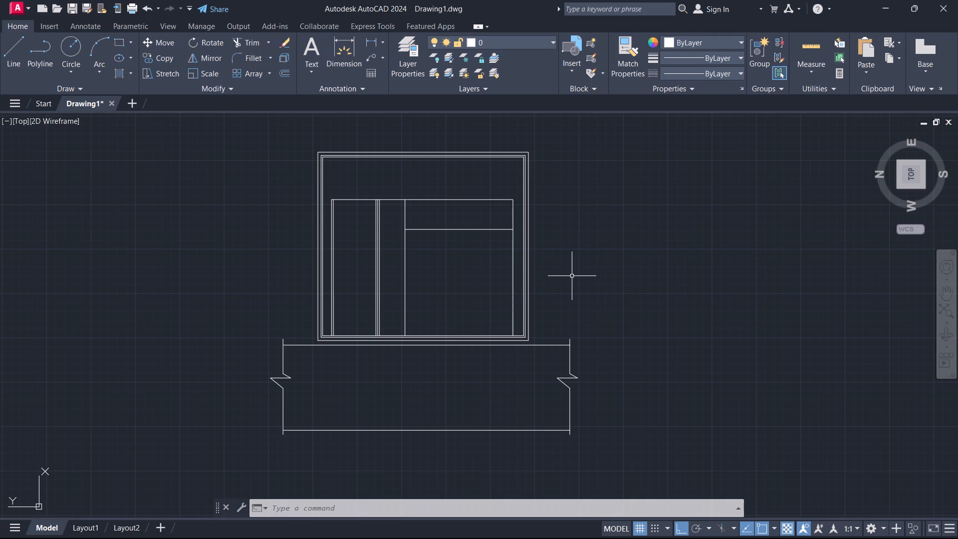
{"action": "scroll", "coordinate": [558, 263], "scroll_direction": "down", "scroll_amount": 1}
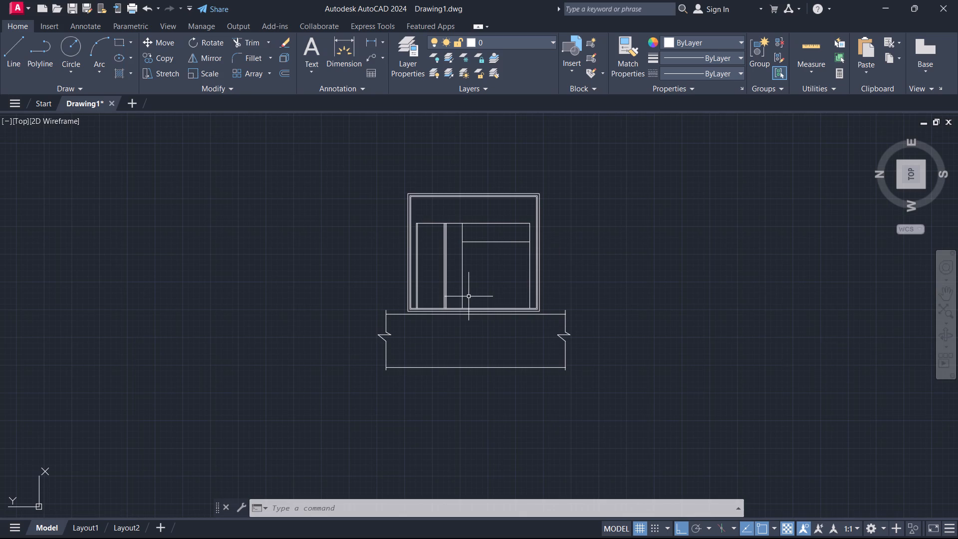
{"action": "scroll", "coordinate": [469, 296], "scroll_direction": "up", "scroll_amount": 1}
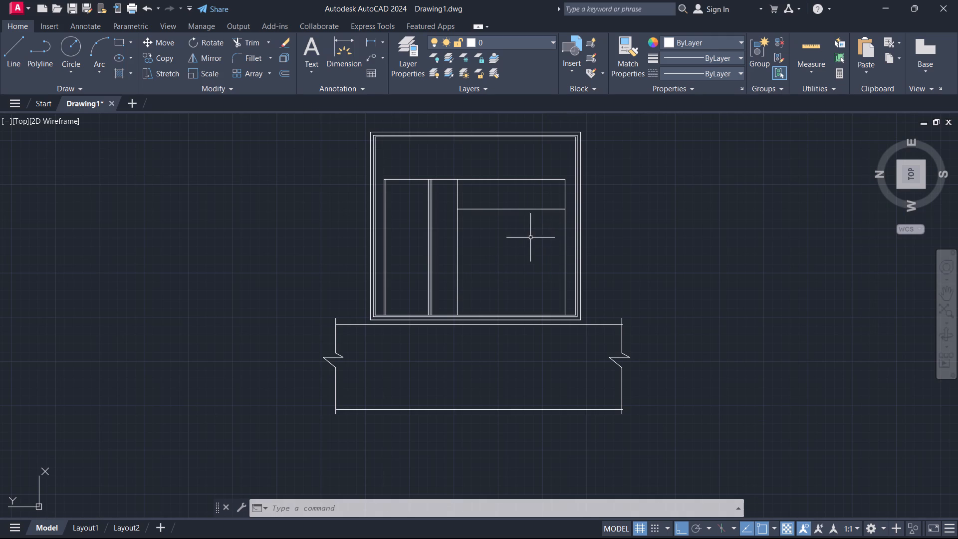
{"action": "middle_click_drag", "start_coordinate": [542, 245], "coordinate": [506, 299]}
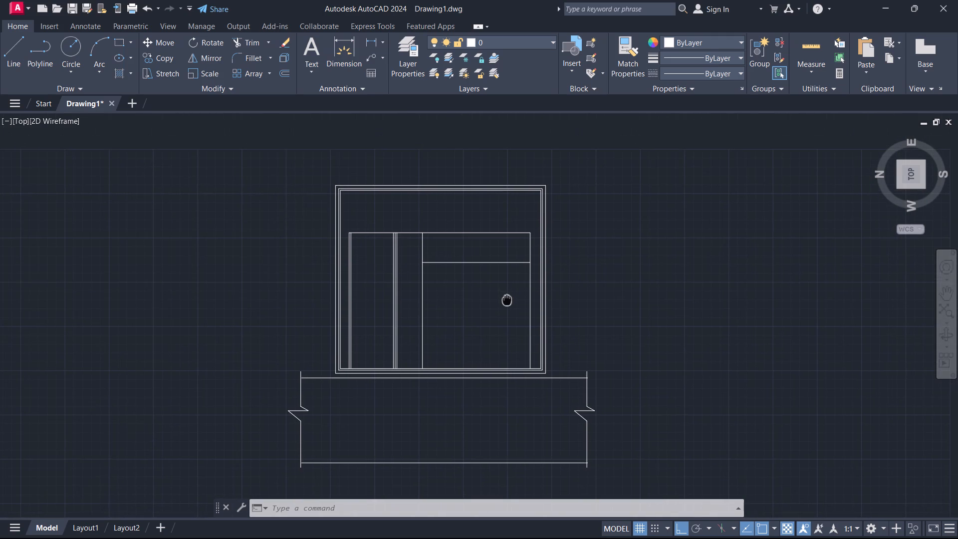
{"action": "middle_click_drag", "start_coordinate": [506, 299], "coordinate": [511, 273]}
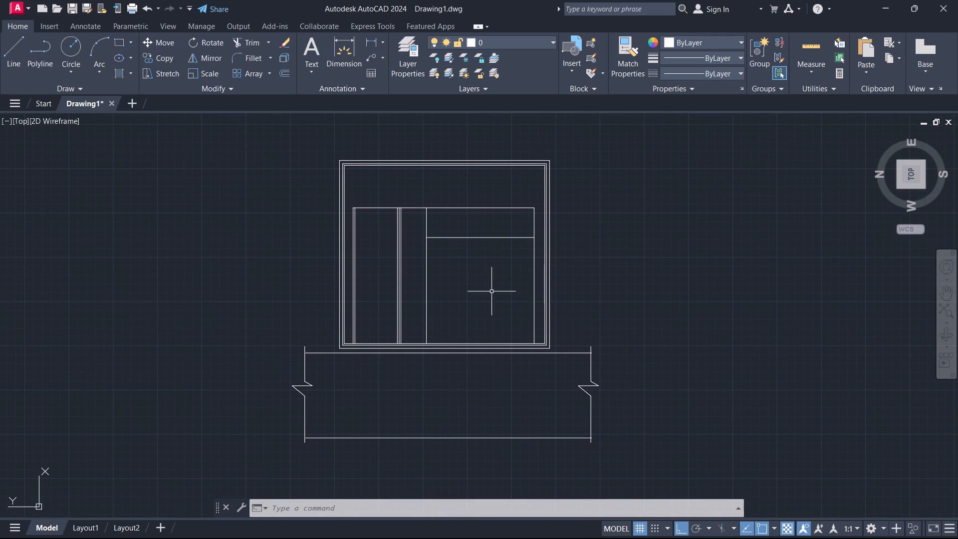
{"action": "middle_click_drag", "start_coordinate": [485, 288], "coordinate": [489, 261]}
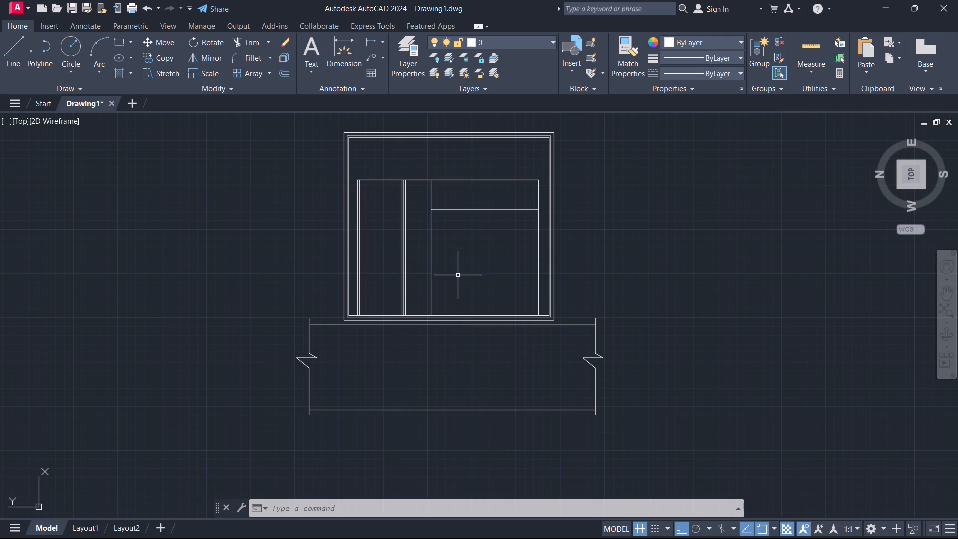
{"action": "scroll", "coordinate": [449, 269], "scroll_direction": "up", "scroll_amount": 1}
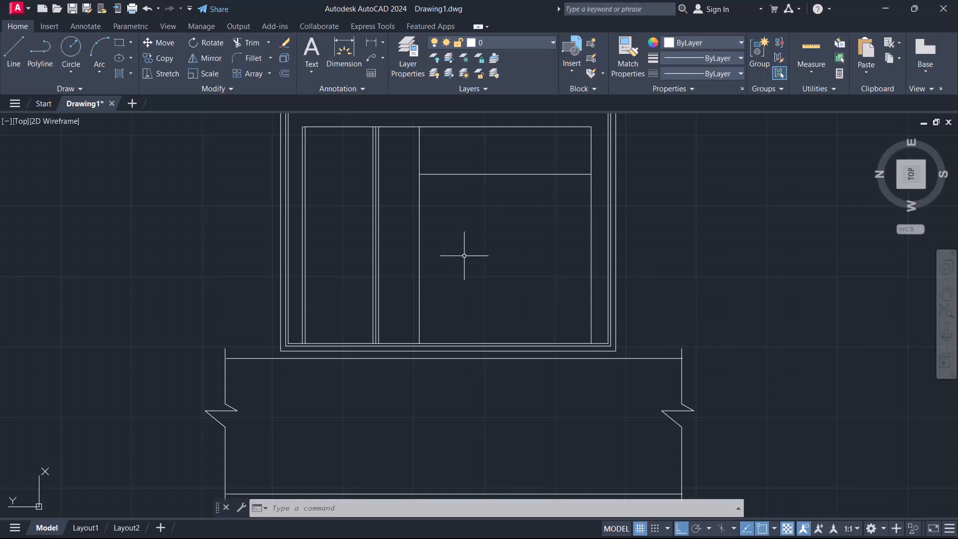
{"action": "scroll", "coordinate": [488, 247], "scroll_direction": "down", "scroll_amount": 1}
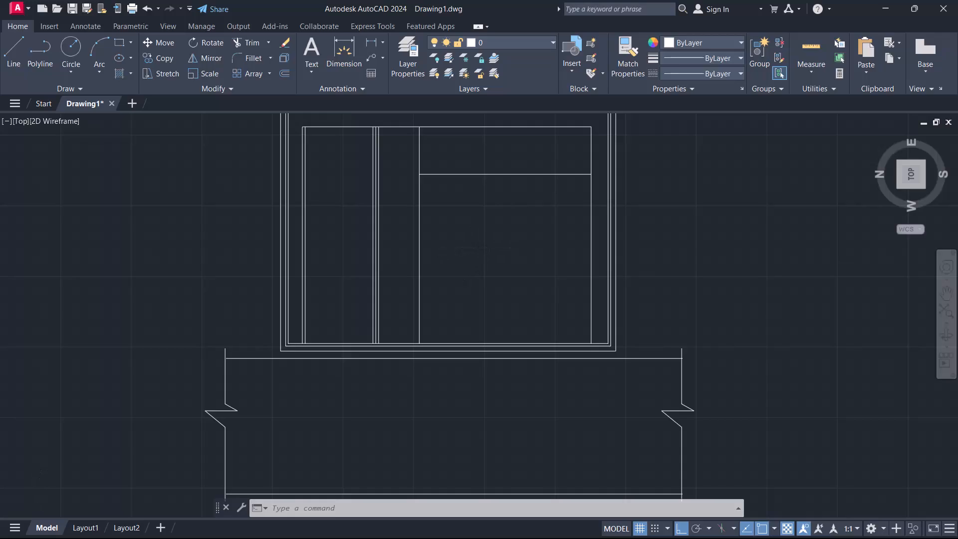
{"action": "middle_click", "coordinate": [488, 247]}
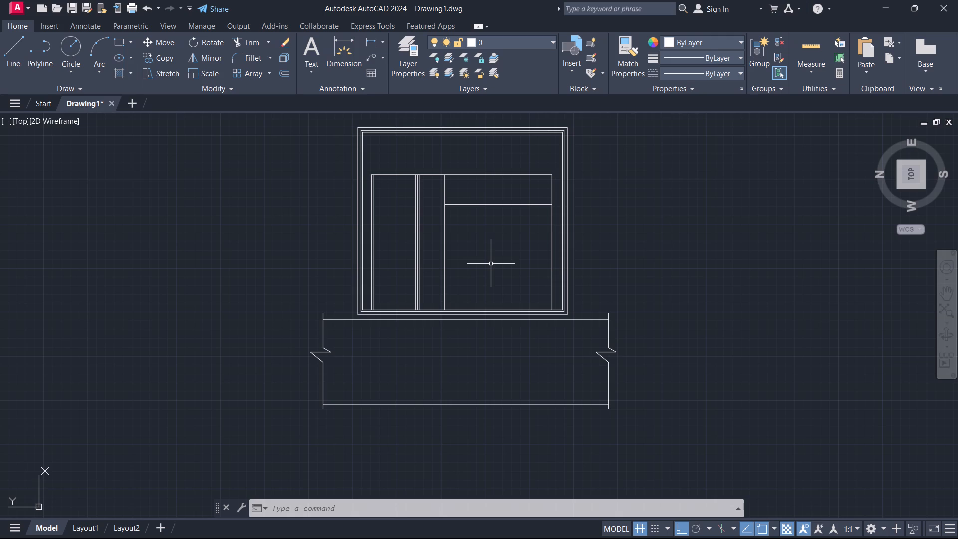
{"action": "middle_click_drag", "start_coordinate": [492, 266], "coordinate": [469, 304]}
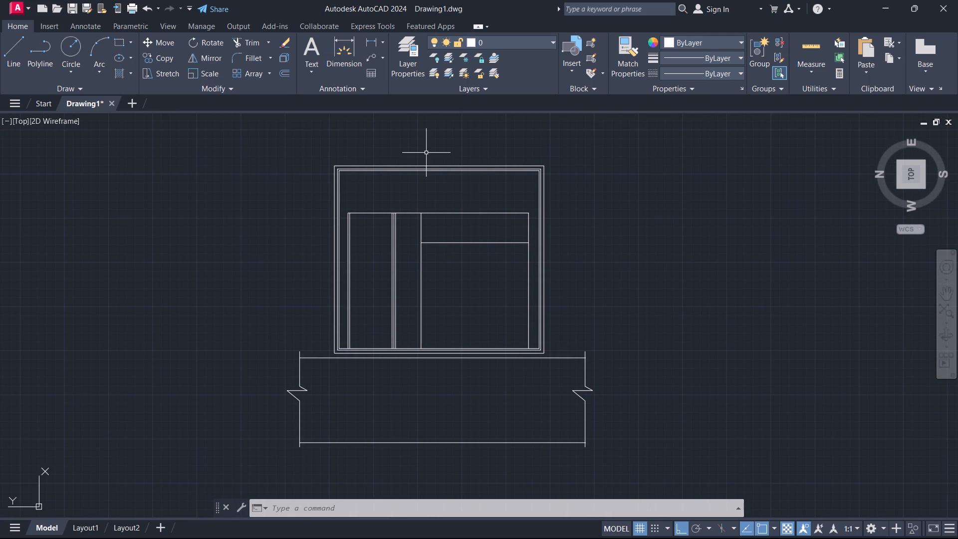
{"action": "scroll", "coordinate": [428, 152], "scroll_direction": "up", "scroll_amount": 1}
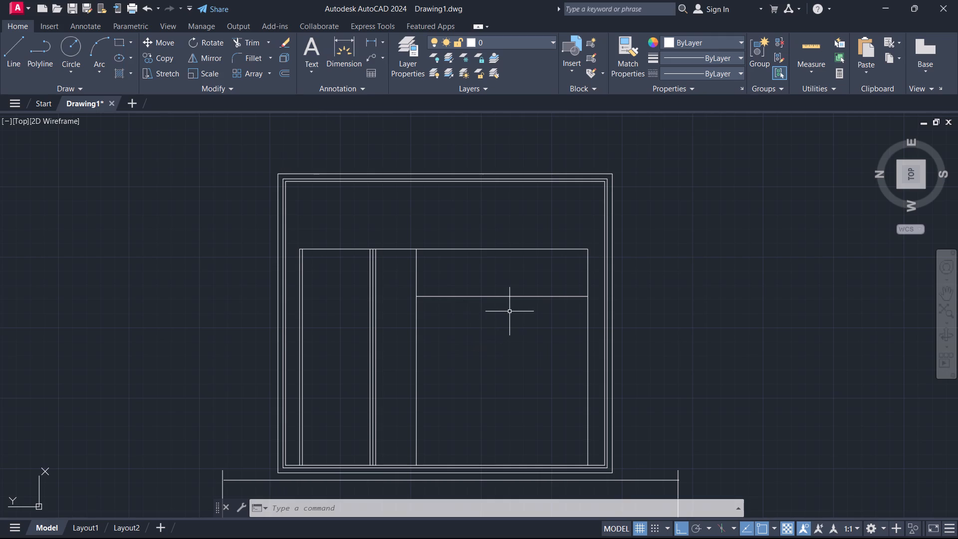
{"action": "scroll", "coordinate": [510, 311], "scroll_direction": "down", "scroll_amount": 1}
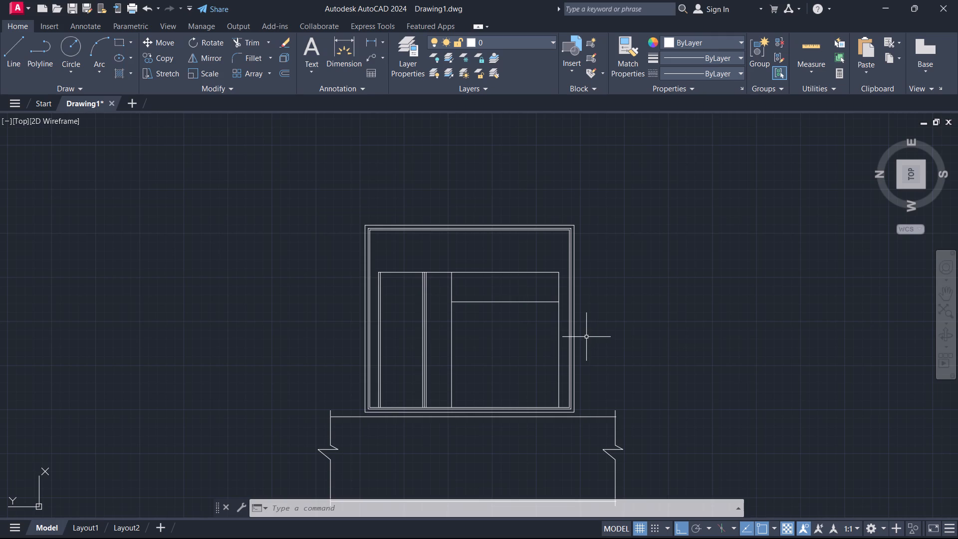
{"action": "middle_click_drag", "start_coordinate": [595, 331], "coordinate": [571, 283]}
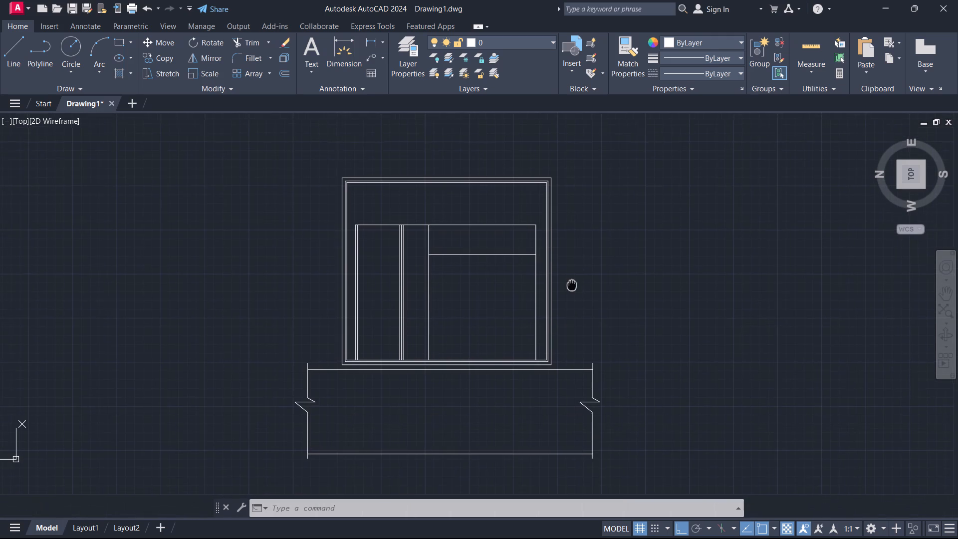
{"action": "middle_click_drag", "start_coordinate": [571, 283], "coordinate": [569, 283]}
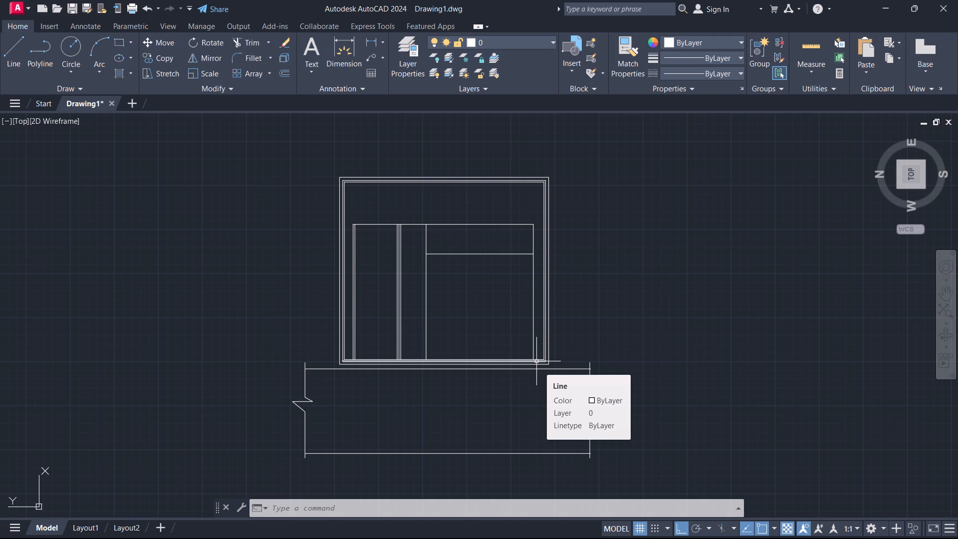
Offset the building's right wall line 15' into the interior.
{"action": "key", "text": "Escape"}
{"action": "key", "text": "o"}
{"action": "key", "text": "Return"}
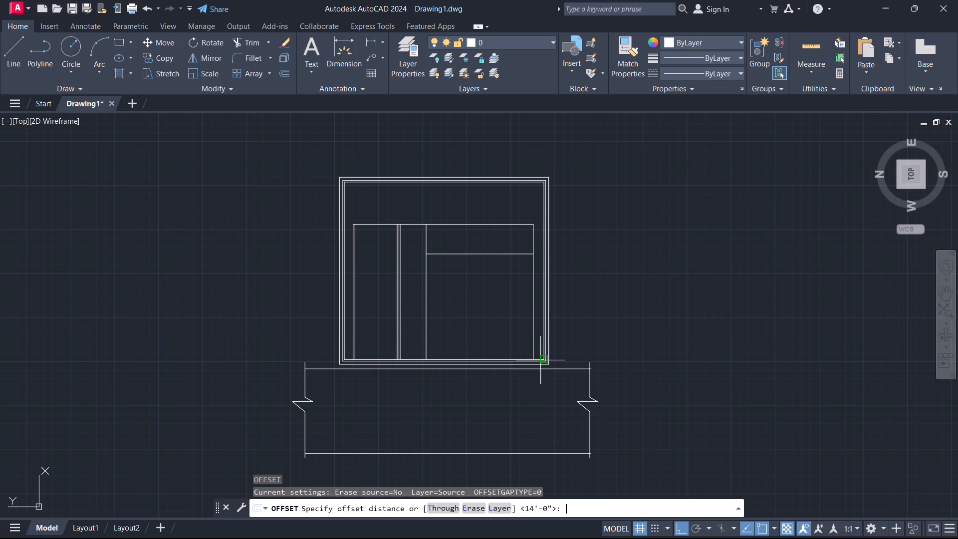
{"action": "left_click", "coordinate": [533, 313]}
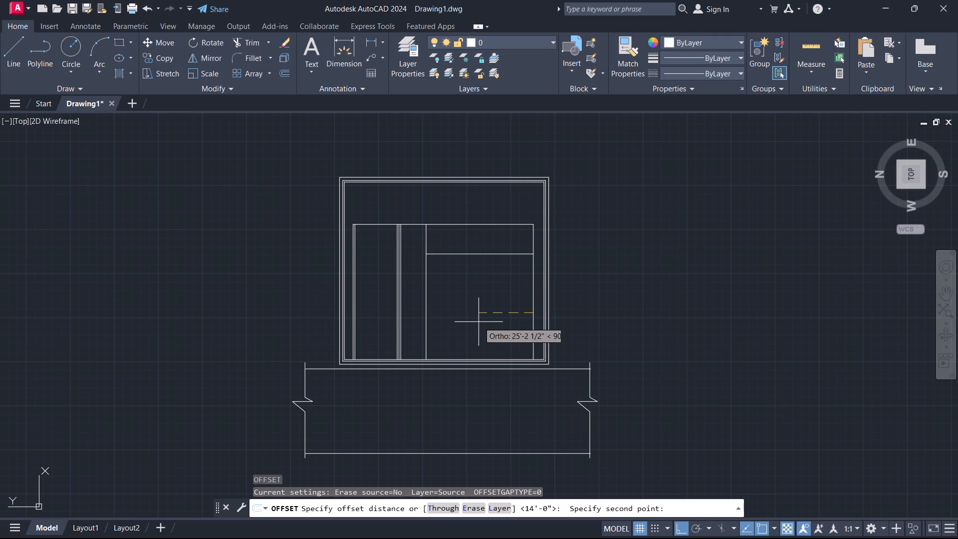
{"action": "type", "text": "15'"}
{"action": "key", "text": "Return"}
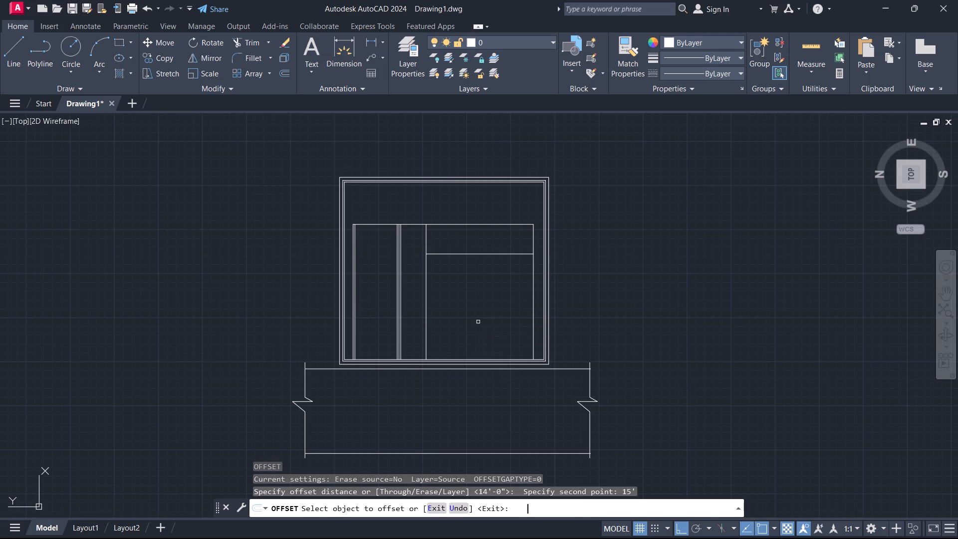
{"action": "left_click", "coordinate": [532, 297]}
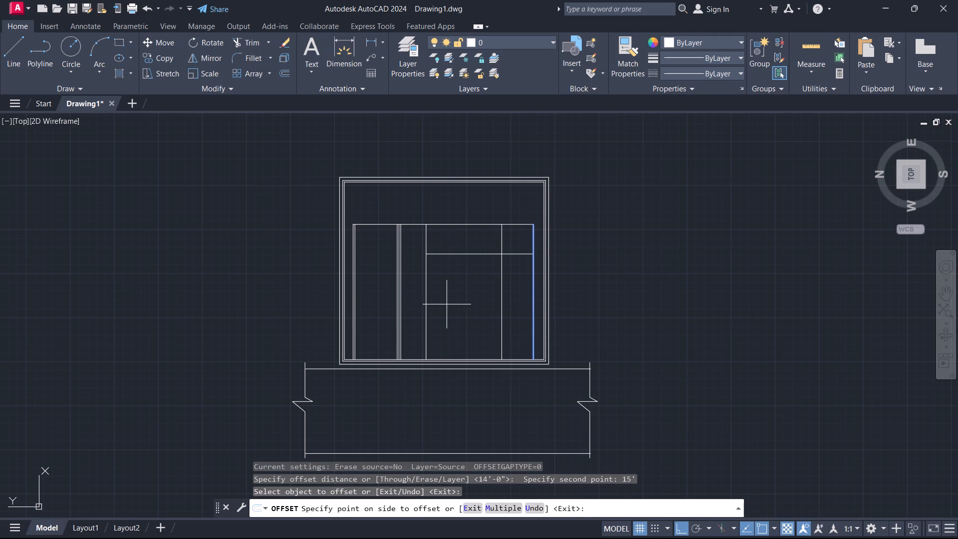
{"action": "left_click", "coordinate": [447, 304]}
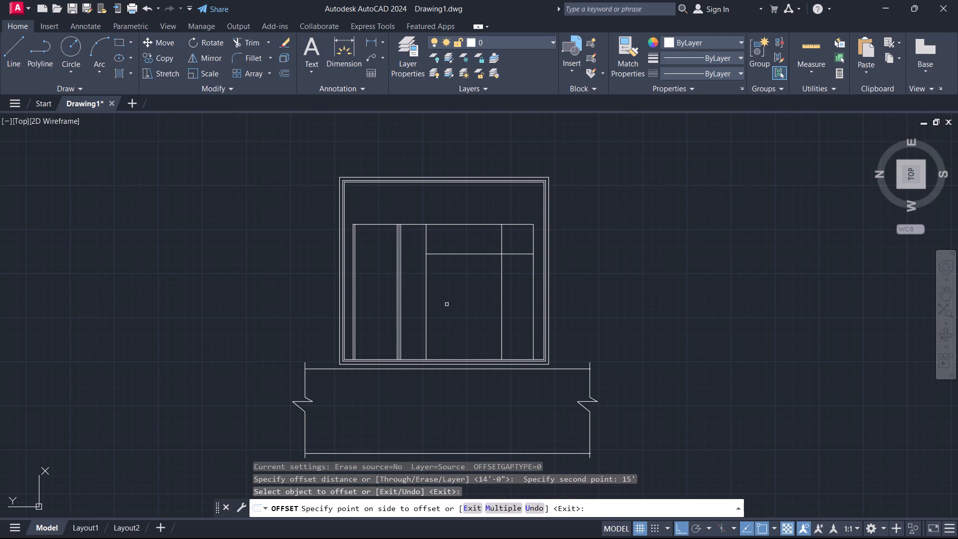
{"action": "key", "text": "space"}
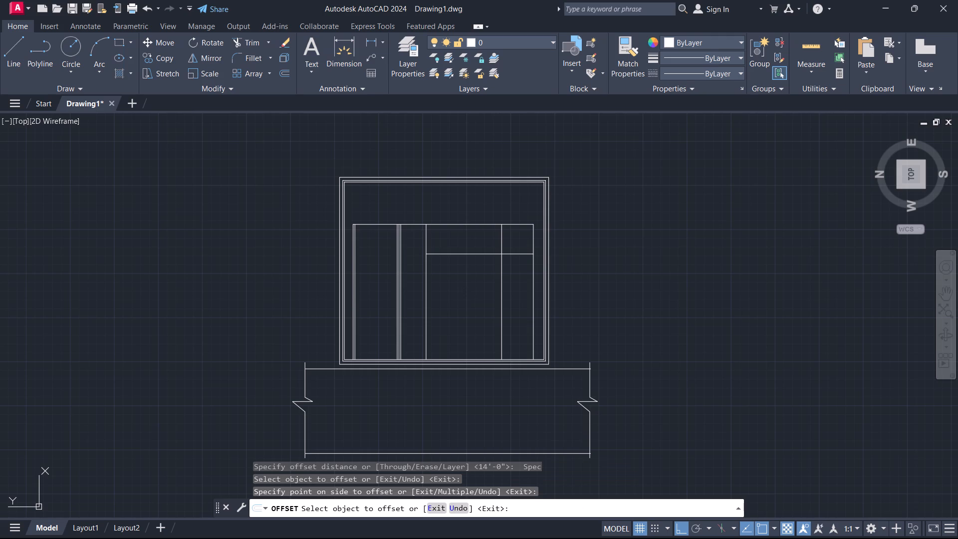
Offset the new vertical partition line another 12' toward the building's left side.
{"action": "left_click", "coordinate": [501, 282]}
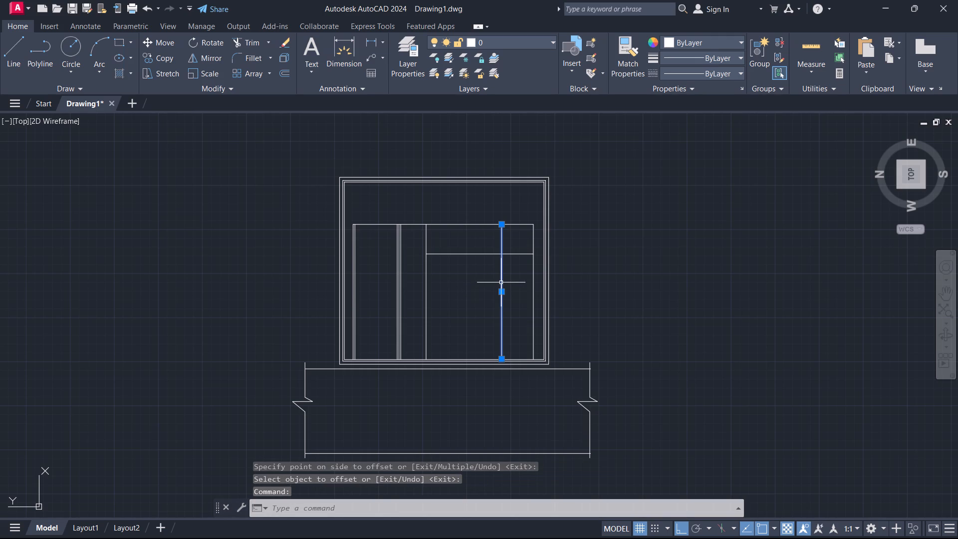
{"action": "key", "text": "o"}
{"action": "key", "text": "Return"}
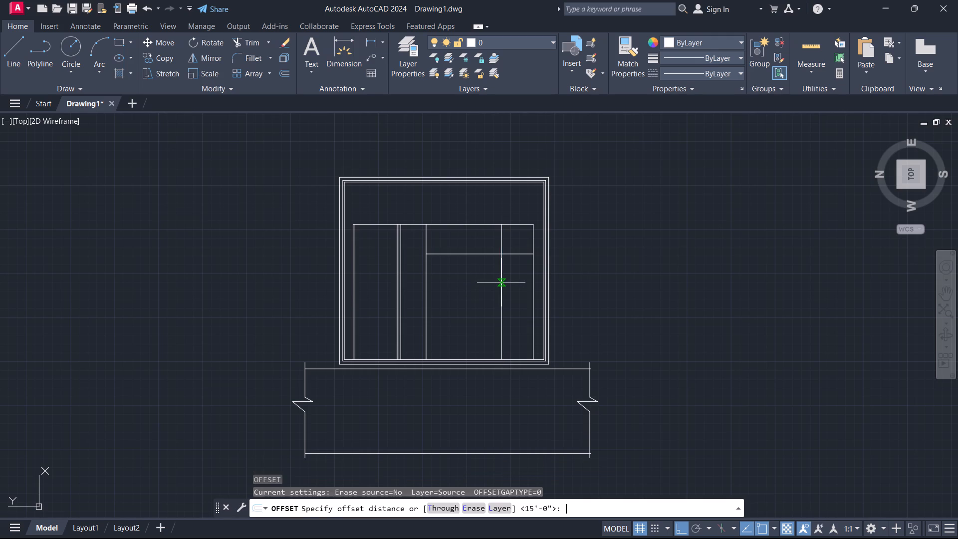
{"action": "left_click", "coordinate": [499, 294]}
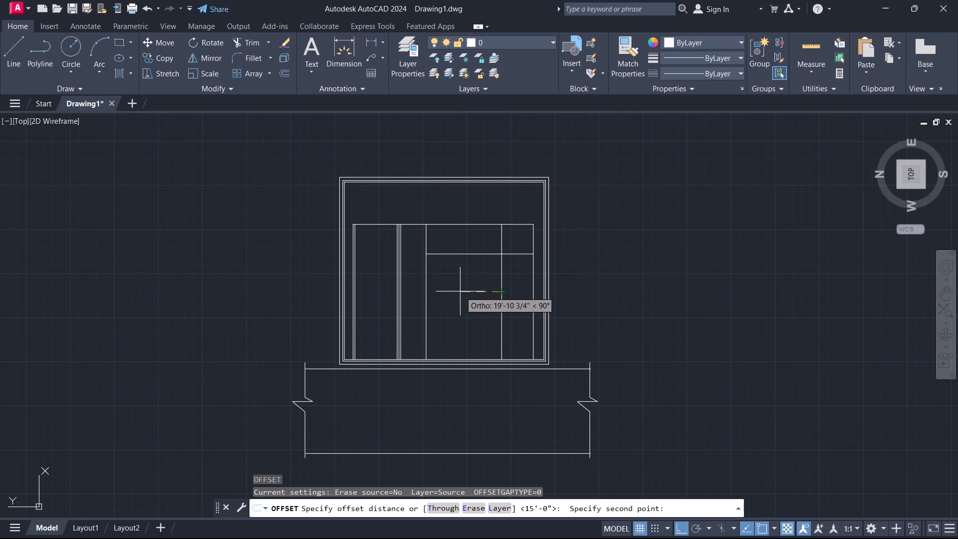
{"action": "type", "text": "12'"}
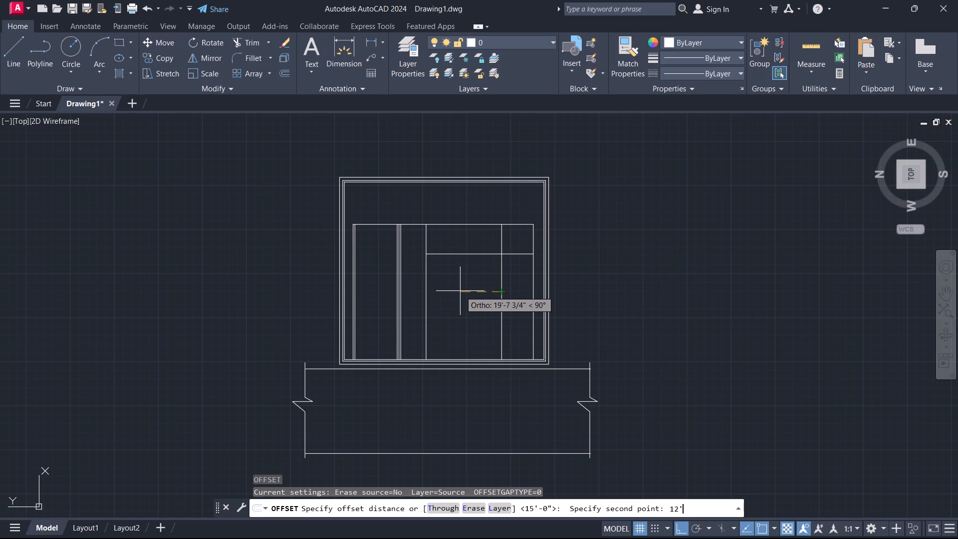
{"action": "key", "text": "Return"}
{"action": "left_click", "coordinate": [454, 292]}
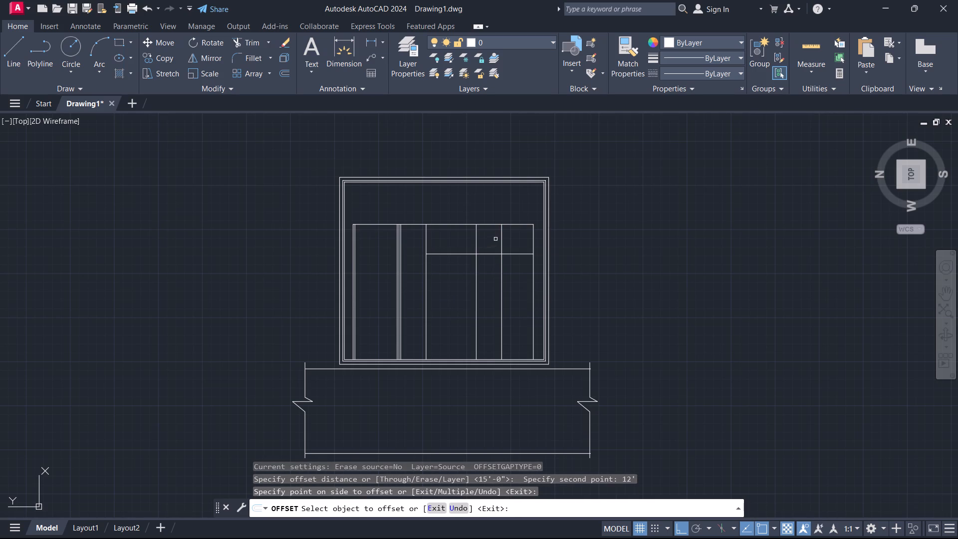
{"action": "key", "text": "Escape"}
Trim the three vertical partition lines between the 14' horizontal line and the building's top line.
{"action": "key", "text": "t"}
{"action": "key", "text": "r"}
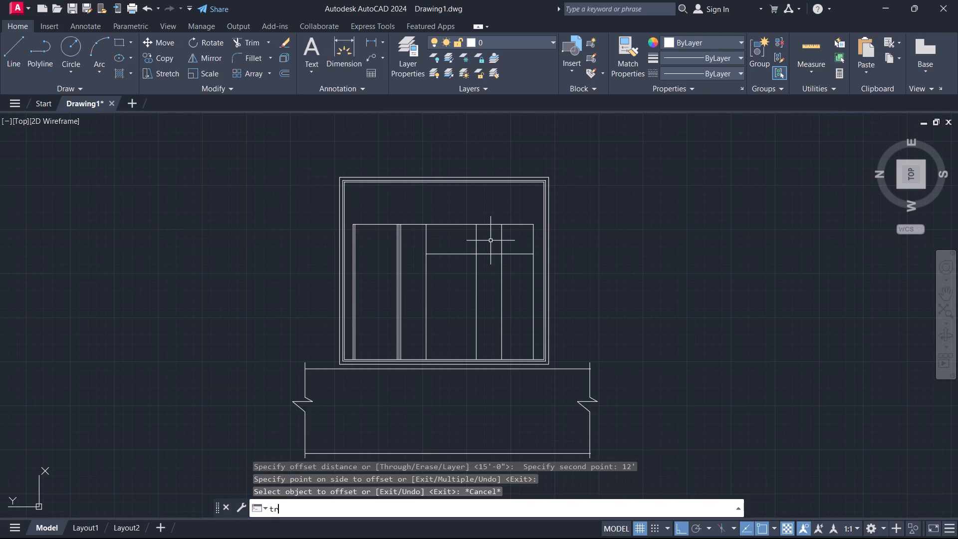
{"action": "key", "text": "Return"}
{"action": "left_click", "coordinate": [489, 245]}
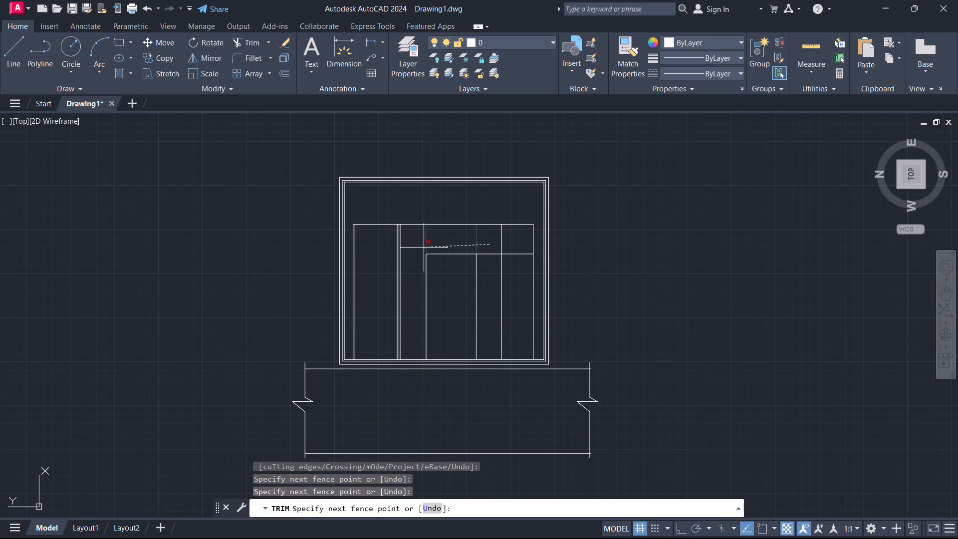
{"action": "left_click", "coordinate": [419, 244]}
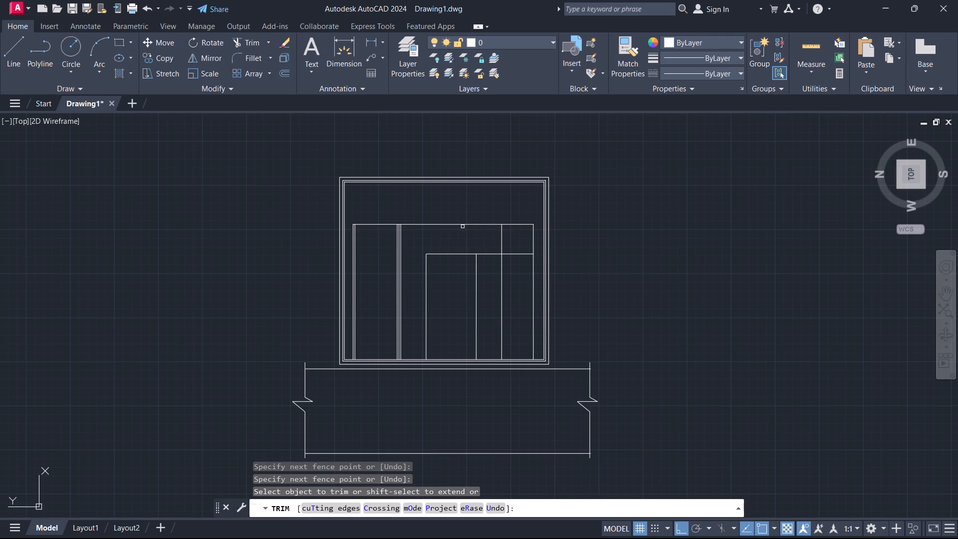
{"action": "left_click", "coordinate": [507, 245]}
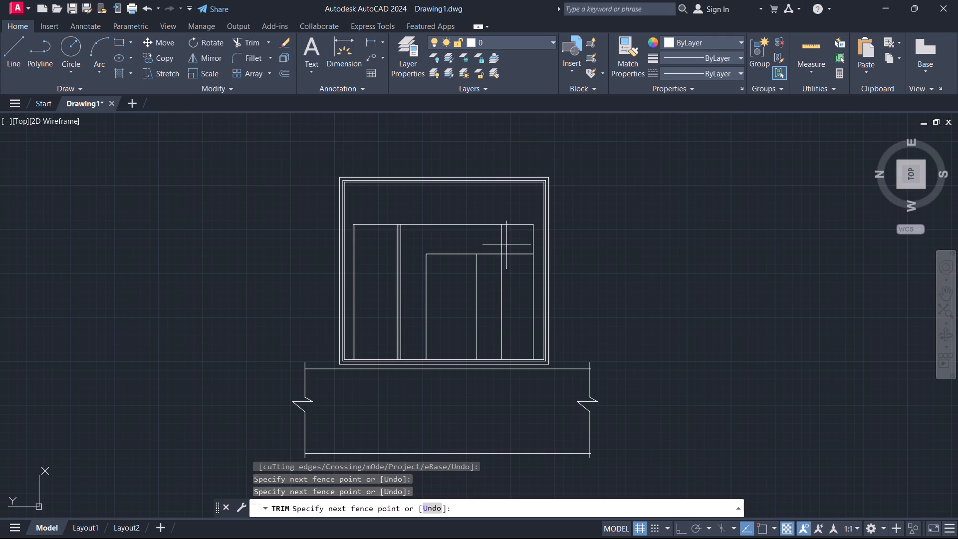
{"action": "left_click", "coordinate": [491, 247]}
{"action": "key", "text": "Escape"}
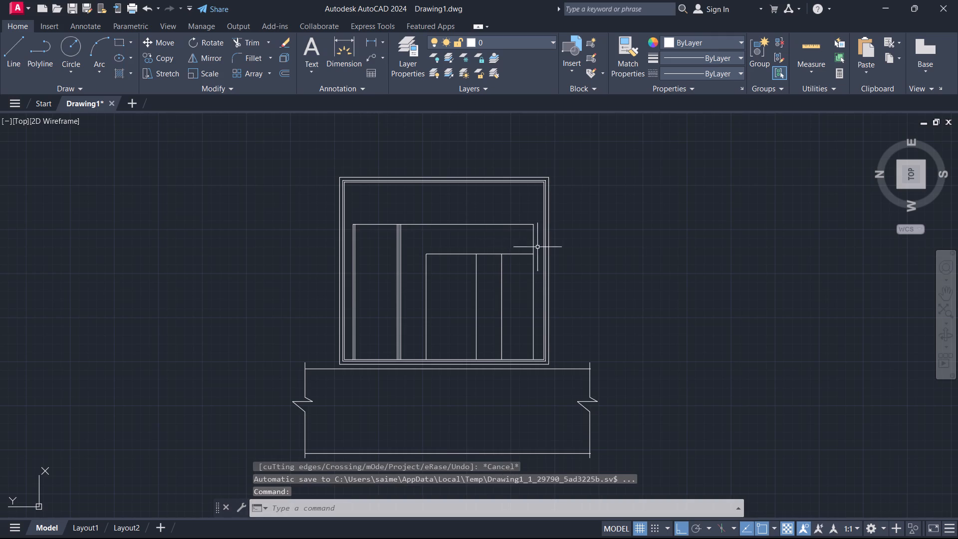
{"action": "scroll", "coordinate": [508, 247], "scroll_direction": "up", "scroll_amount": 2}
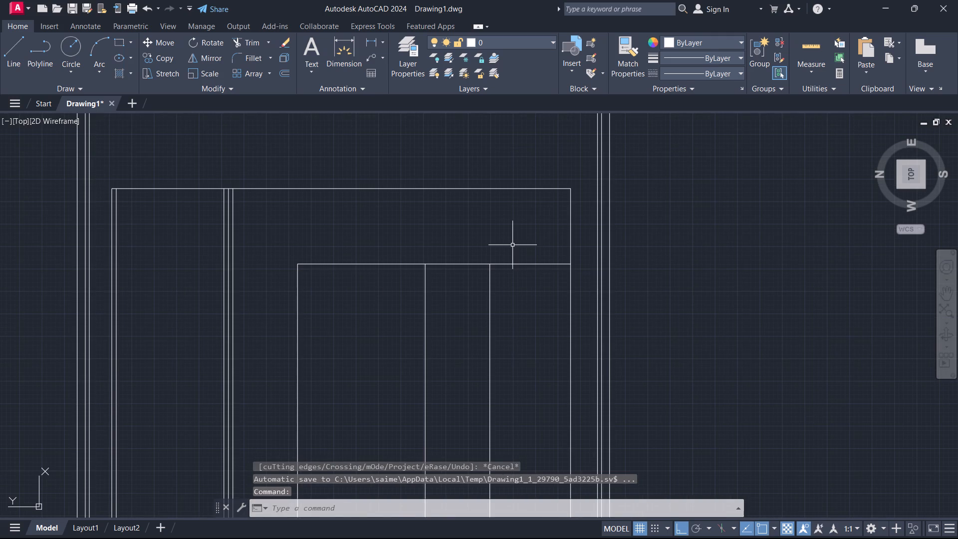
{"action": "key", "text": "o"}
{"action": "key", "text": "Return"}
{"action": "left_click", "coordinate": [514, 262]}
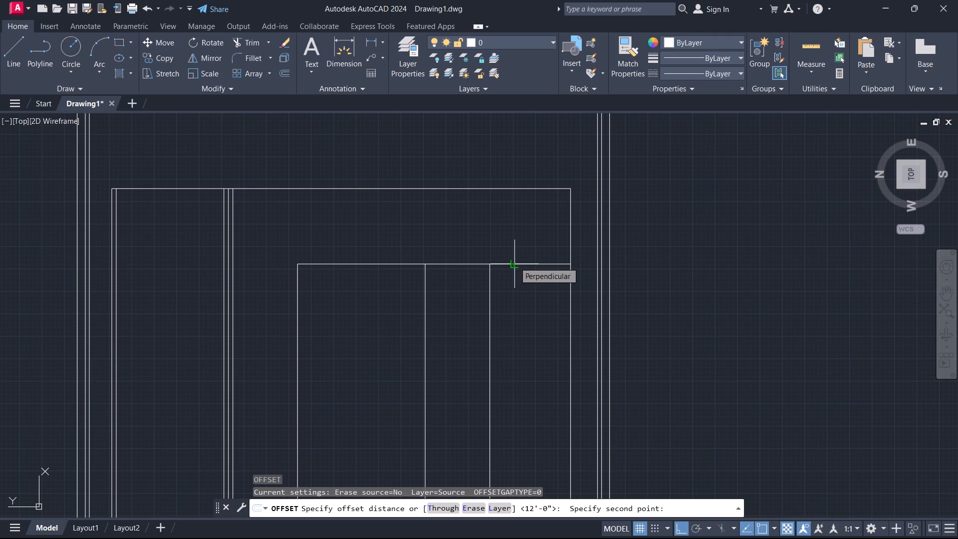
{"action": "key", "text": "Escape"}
Offset the building's top horizontal line 12'6" down into the interior.
{"action": "left_click", "coordinate": [522, 187]}
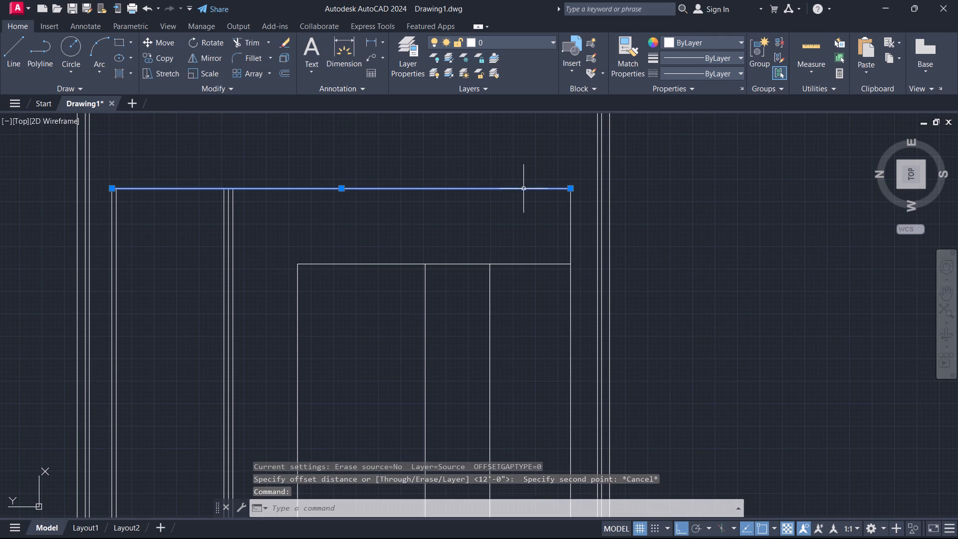
{"action": "key", "text": "o"}
{"action": "key", "text": "Return"}
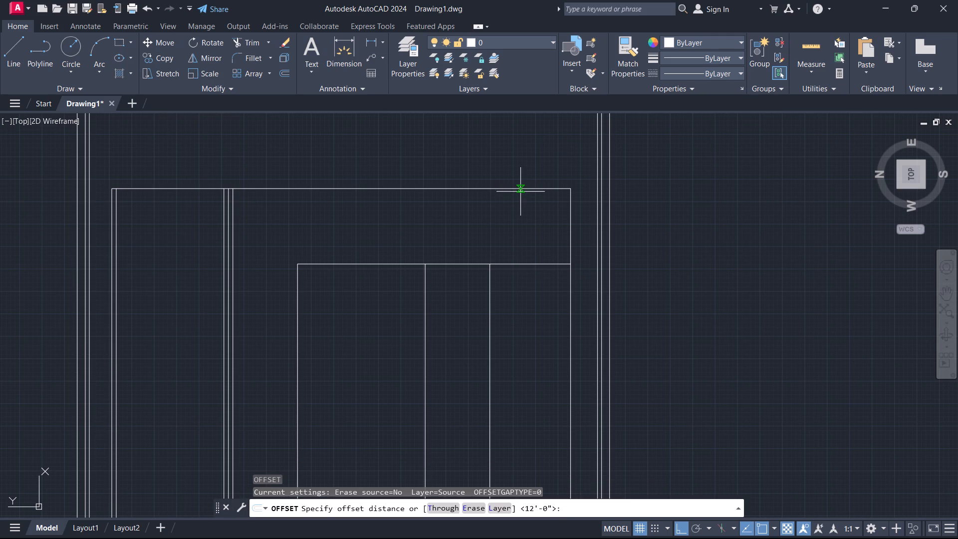
{"action": "left_click", "coordinate": [521, 190]}
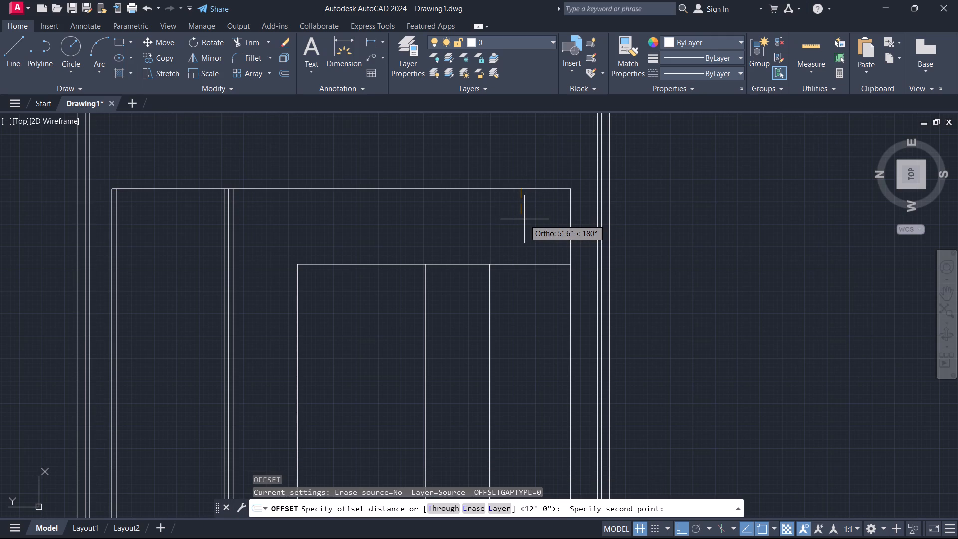
{"action": "type", "text": "12'"}
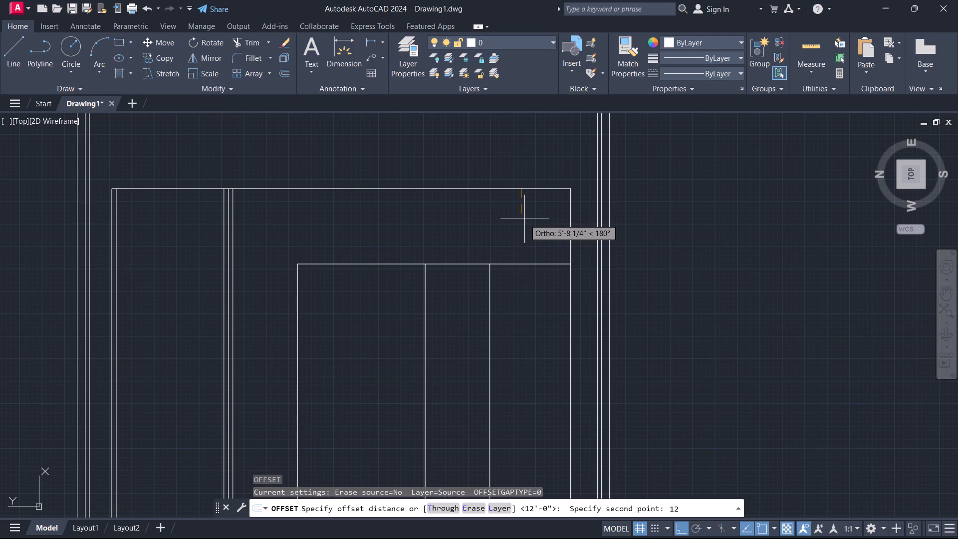
{"action": "type", "text": "6\""}
{"action": "key", "text": "Return"}
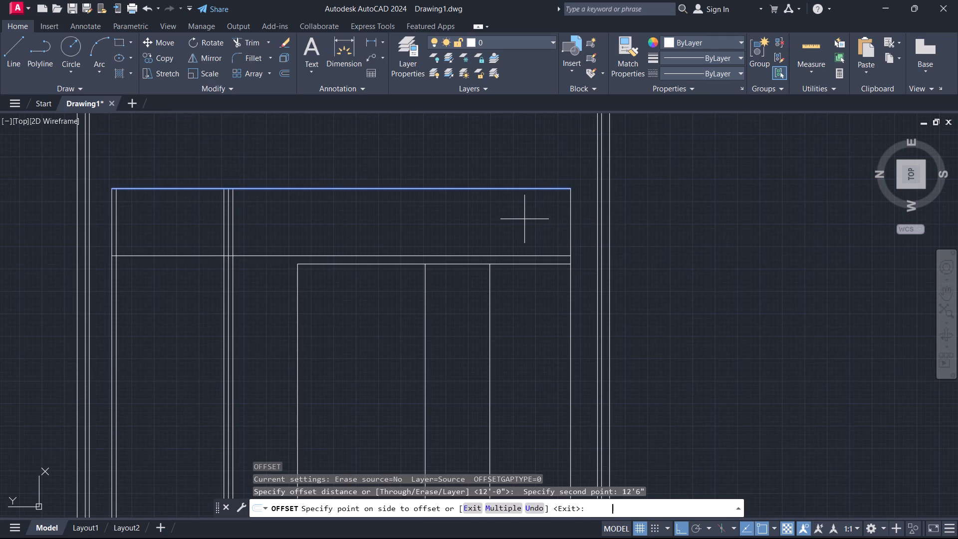
{"action": "left_click", "coordinate": [524, 227]}
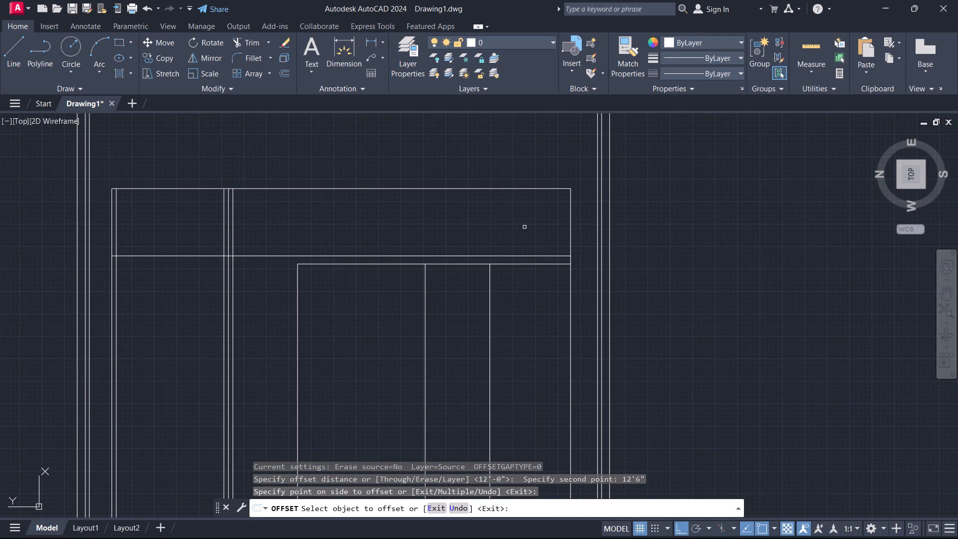
{"action": "key", "text": "Escape"}
Extend the rightmost inner vertical partition line up to the 12'6" horizontal line.
{"action": "type", "text": "ex"}
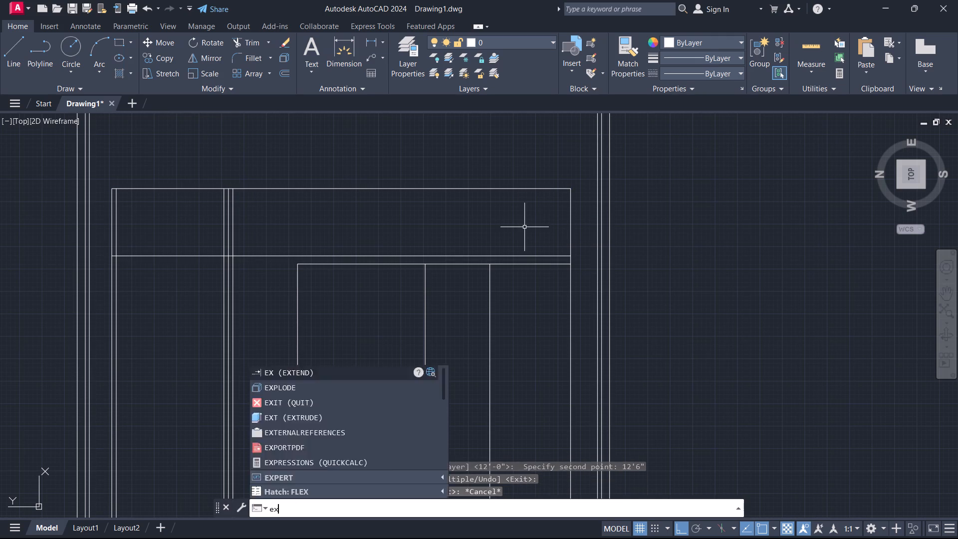
{"action": "key", "text": "Return"}
{"action": "left_click", "coordinate": [488, 281]}
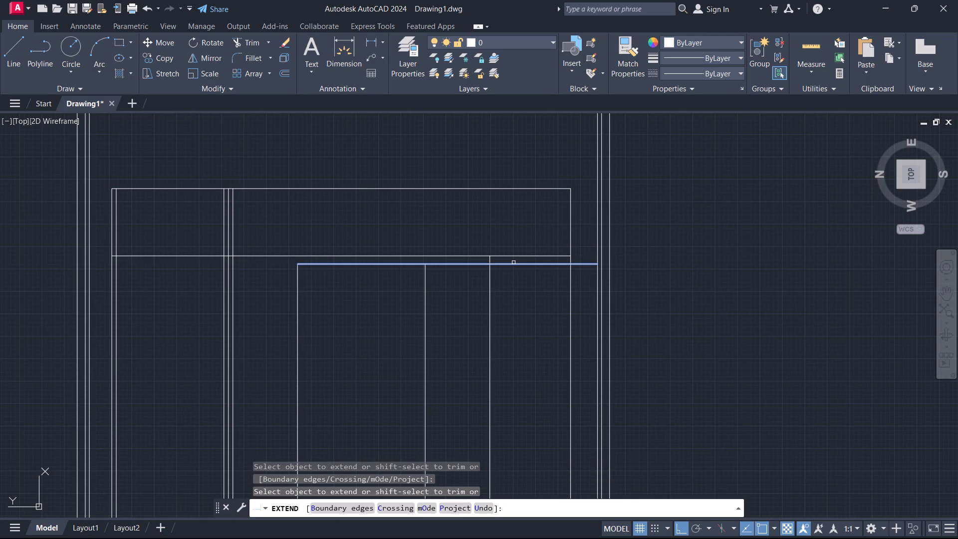
{"action": "key", "text": "Escape"}
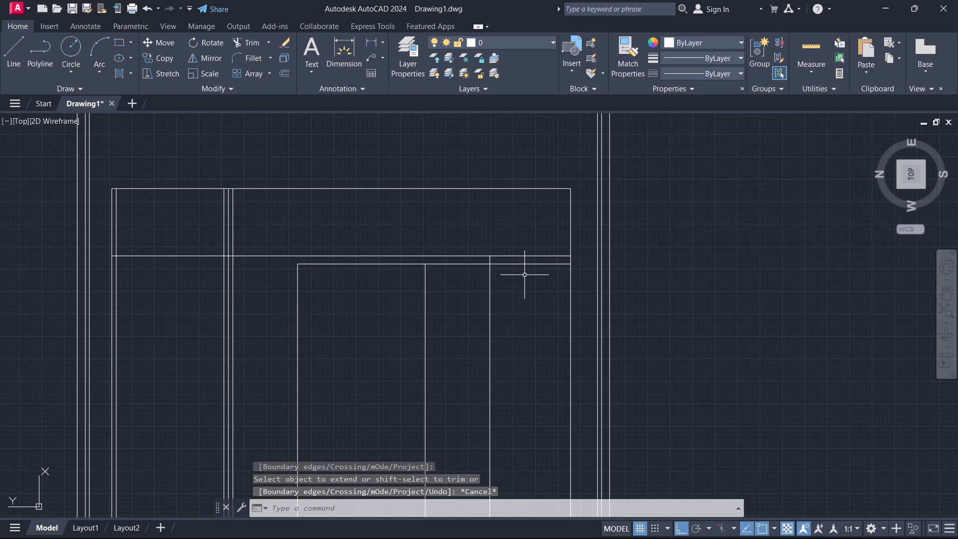
Trim away the 12'6" horizontal line left of the rightmost partition, including the short pieces between the left wall and partition lines.
{"action": "type", "text": "tr"}
{"action": "key", "text": "Return"}
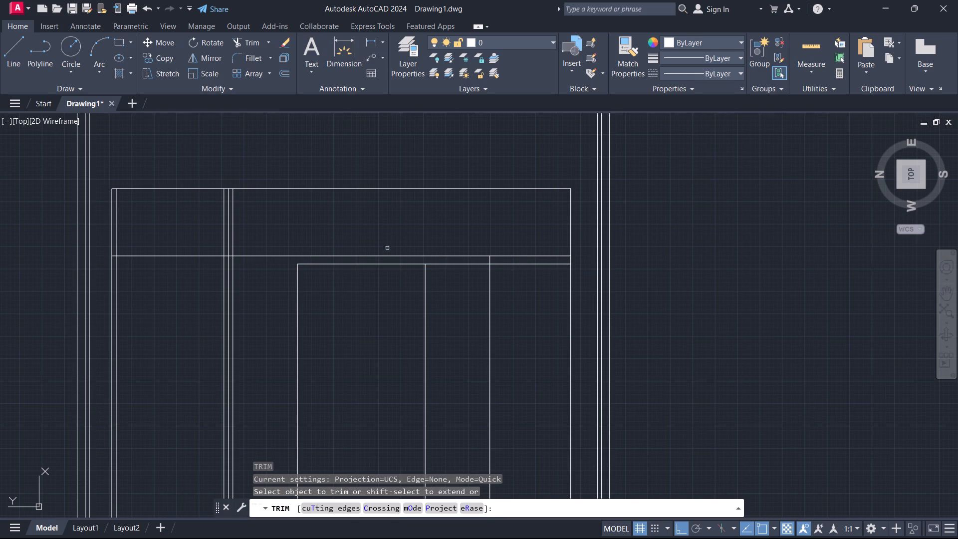
{"action": "left_click", "coordinate": [387, 256]}
{"action": "left_click", "coordinate": [152, 253]}
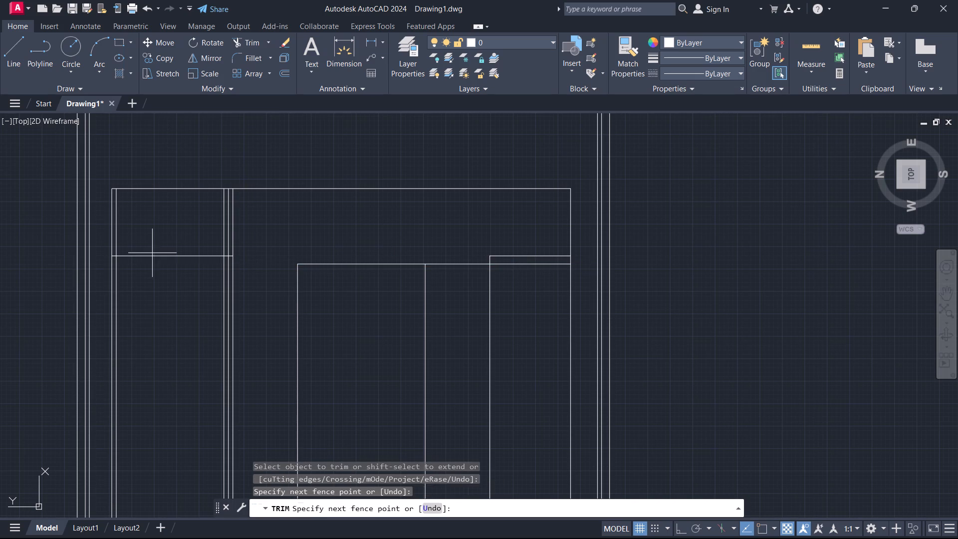
{"action": "left_click", "coordinate": [136, 273]}
{"action": "scroll", "coordinate": [109, 260], "scroll_direction": "up", "scroll_amount": 3}
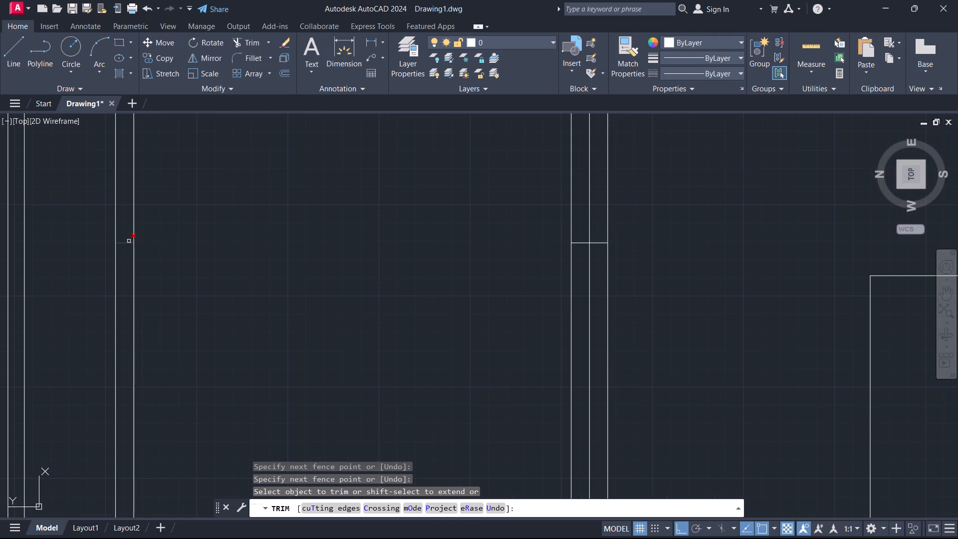
{"action": "left_click", "coordinate": [124, 236]}
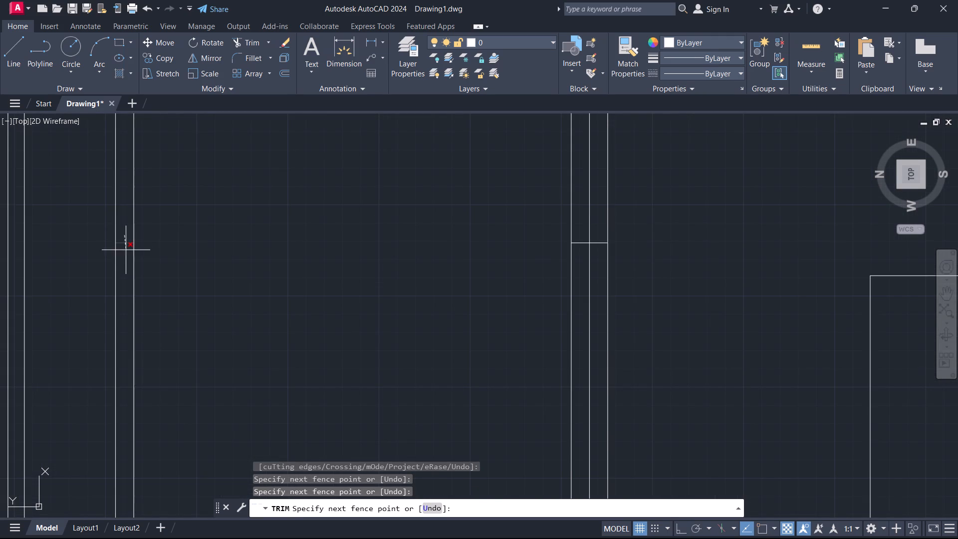
{"action": "left_click", "coordinate": [126, 250]}
{"action": "scroll", "coordinate": [186, 224], "scroll_direction": "down", "scroll_amount": 1}
{"action": "scroll", "coordinate": [328, 218], "scroll_direction": "down", "scroll_amount": 1}
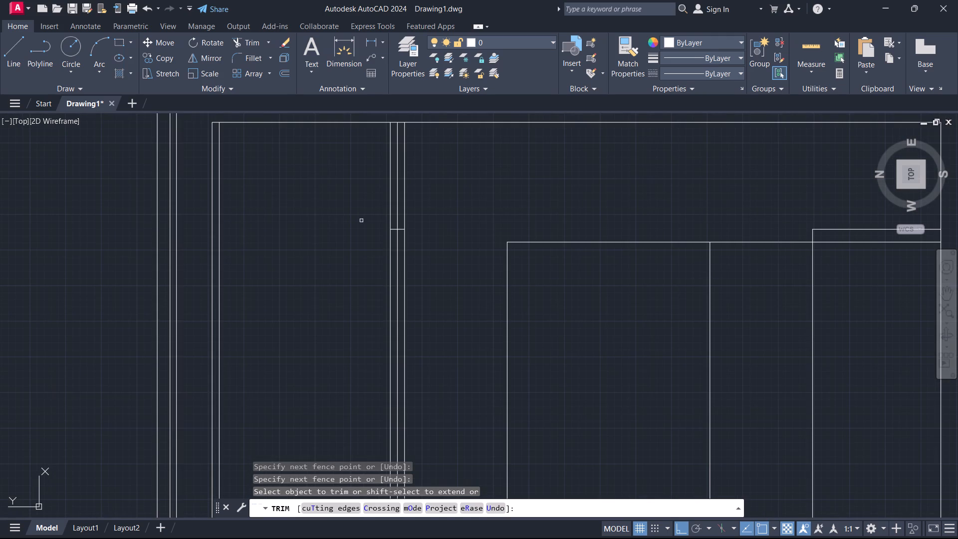
{"action": "scroll", "coordinate": [381, 228], "scroll_direction": "up", "scroll_amount": 3}
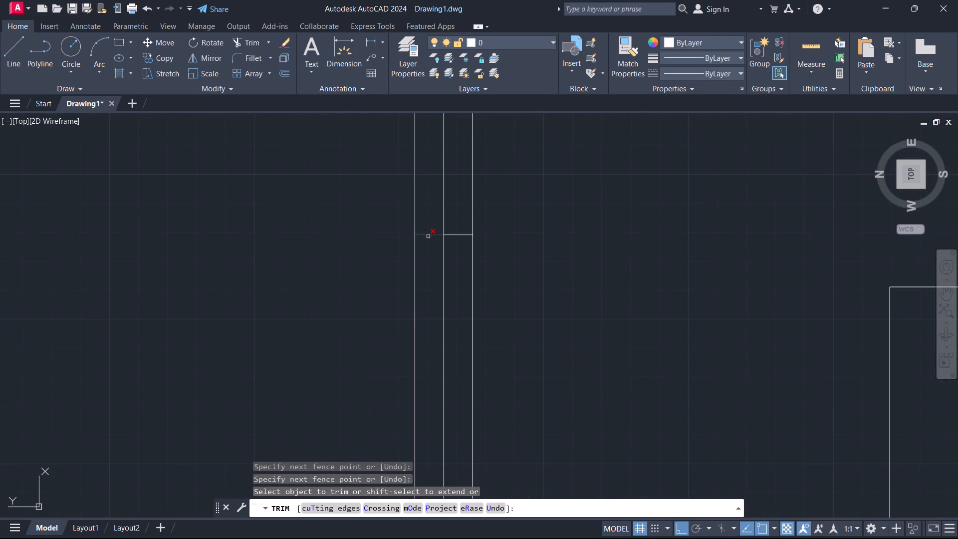
{"action": "left_click", "coordinate": [428, 237]}
{"action": "left_click", "coordinate": [454, 235]}
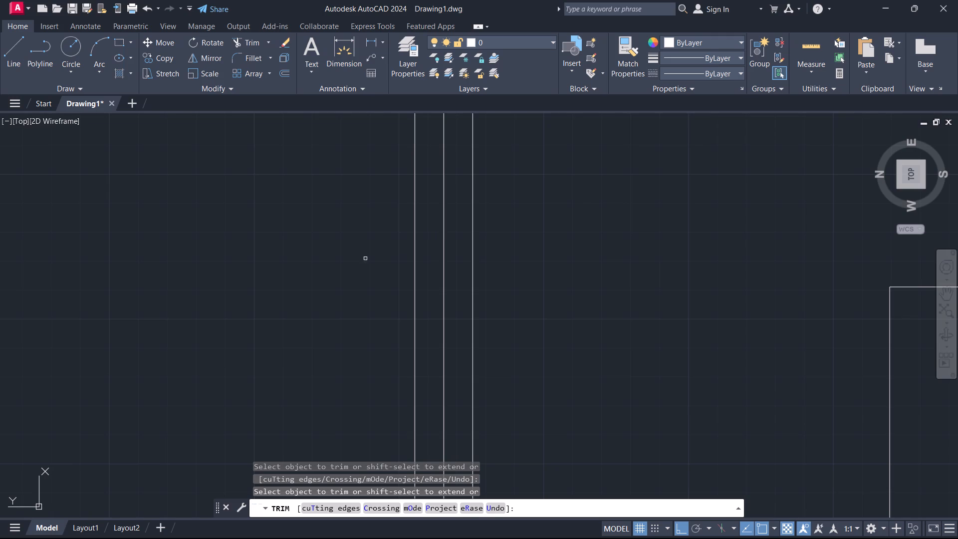
{"action": "key", "text": "Escape"}
Trim the 14' horizontal line between the rightmost partition and the building's right wall line.
{"action": "scroll", "coordinate": [306, 236], "scroll_direction": "down", "scroll_amount": 5}
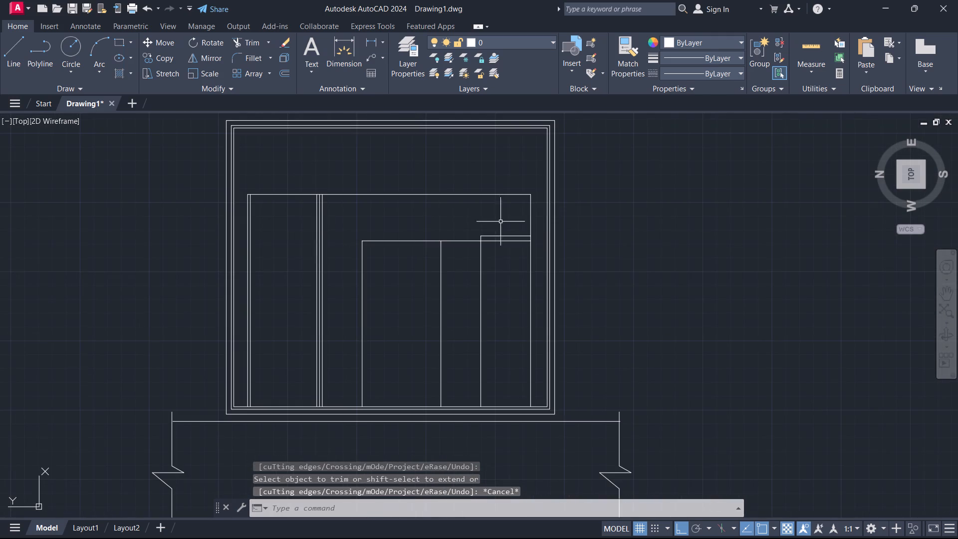
{"action": "scroll", "coordinate": [505, 229], "scroll_direction": "up", "scroll_amount": 3}
{"action": "left_click", "coordinate": [482, 270]}
{"action": "left_click", "coordinate": [482, 302]}
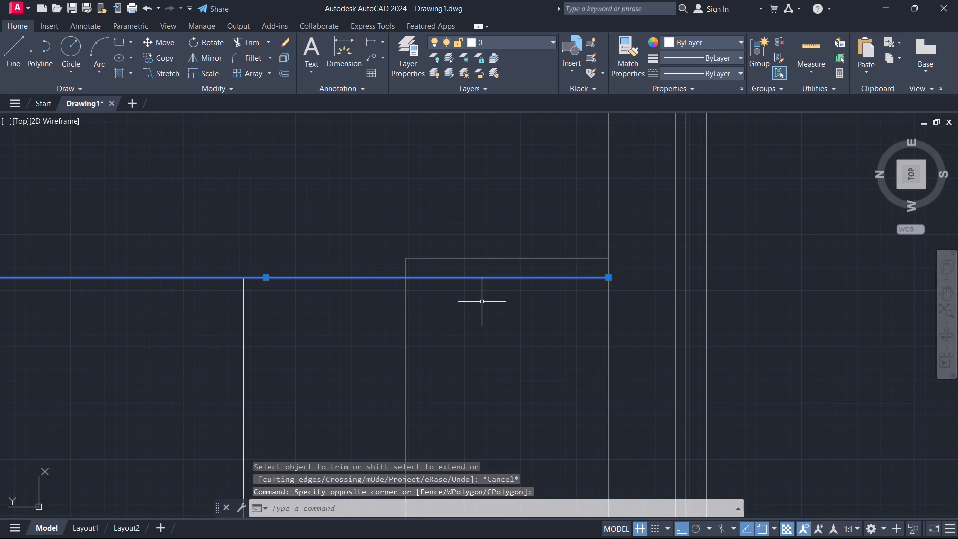
{"action": "key", "text": "Escape"}
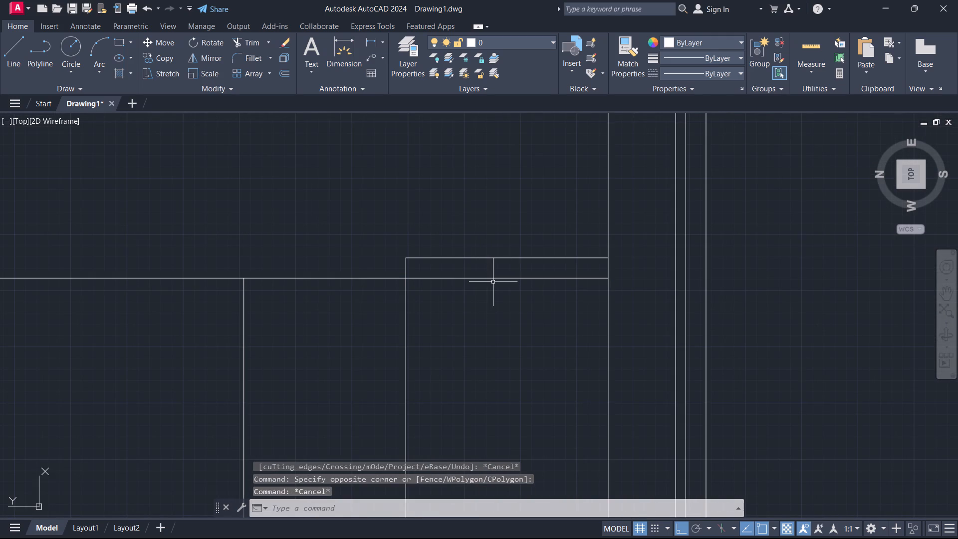
{"action": "type", "text": "tr"}
{"action": "key", "text": "Return"}
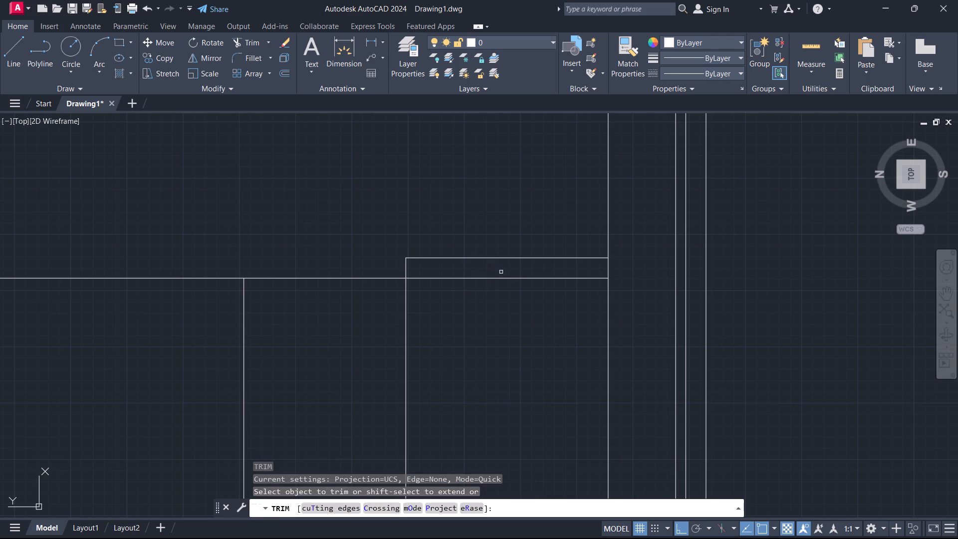
{"action": "left_click", "coordinate": [502, 270]}
{"action": "left_click", "coordinate": [497, 296]}
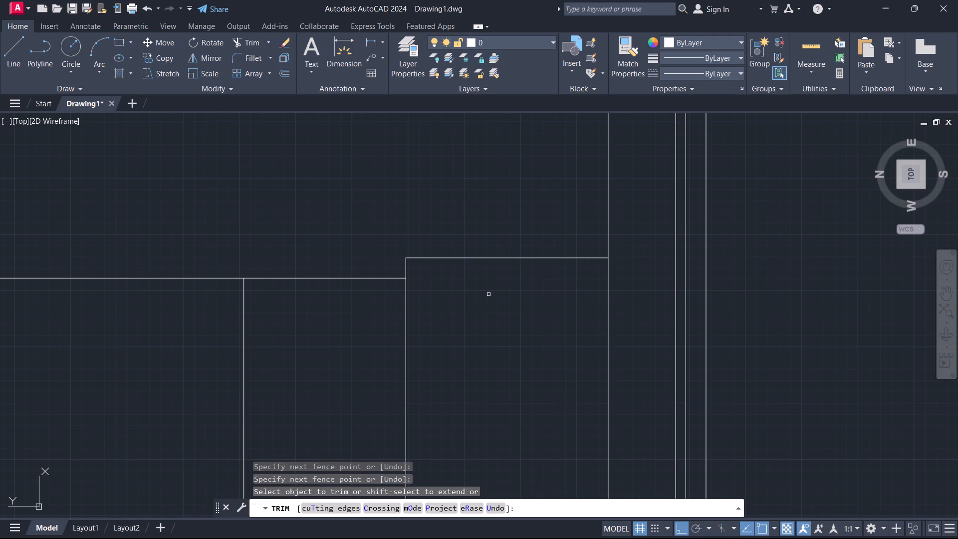
{"action": "key", "text": "Escape"}
Trim the remaining 14' horizontal line segment between the middle and rightmost vertical partitions.
{"action": "scroll", "coordinate": [476, 284], "scroll_direction": "down", "scroll_amount": 1}
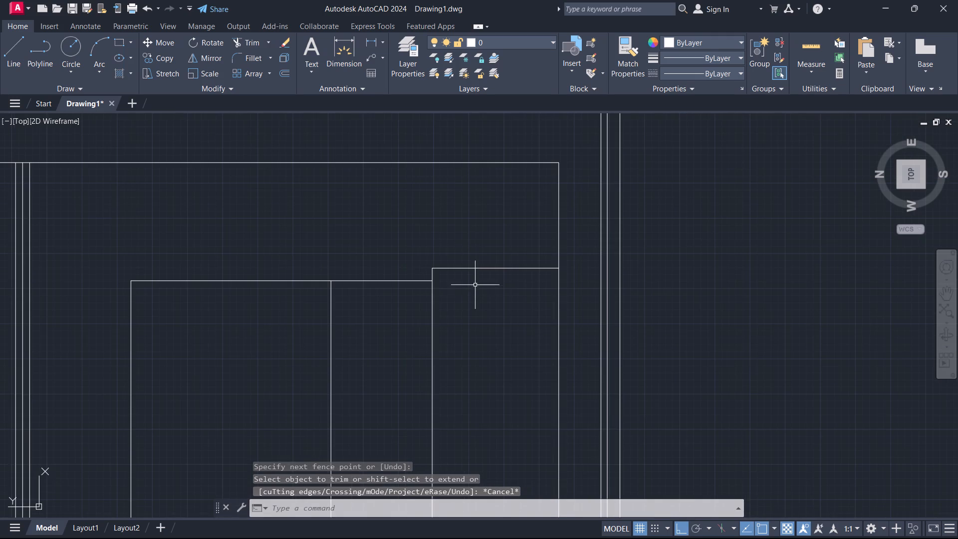
{"action": "middle_click_drag", "start_coordinate": [473, 308], "coordinate": [482, 247]}
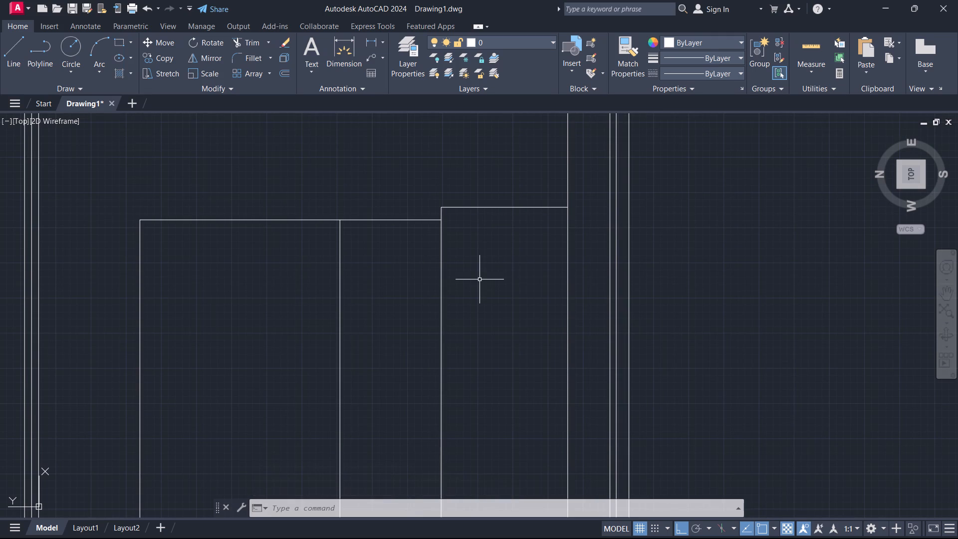
{"action": "scroll", "coordinate": [479, 279], "scroll_direction": "down", "scroll_amount": 1}
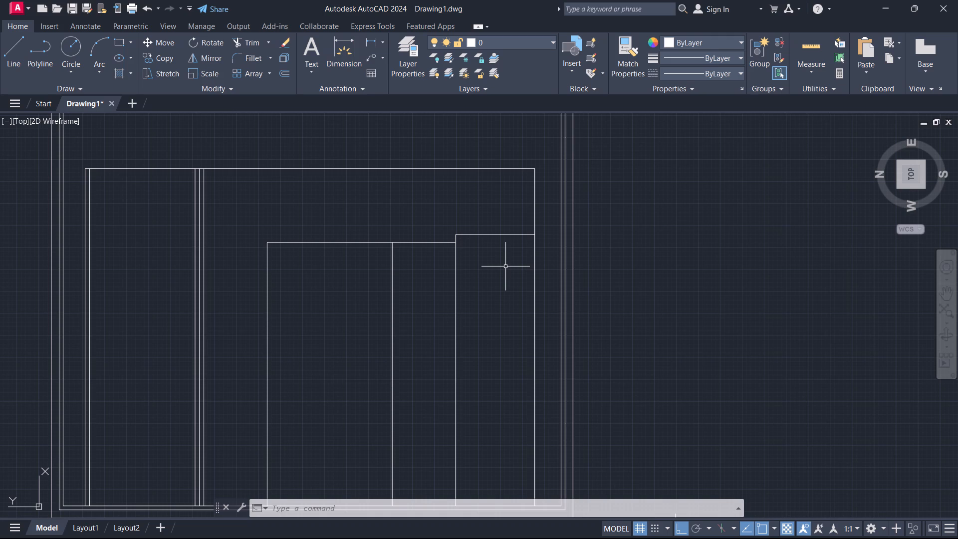
{"action": "scroll", "coordinate": [505, 267], "scroll_direction": "down", "scroll_amount": 1}
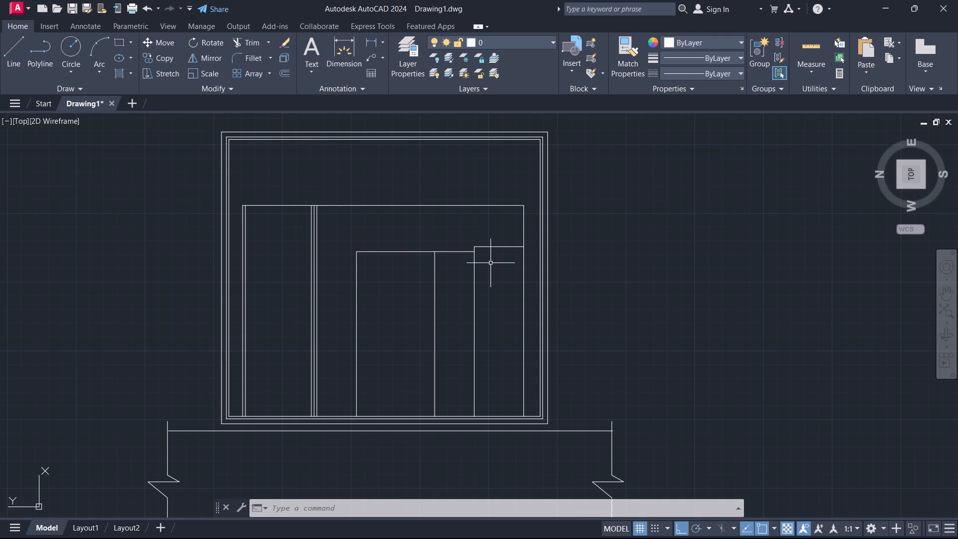
{"action": "key", "text": "Escape"}
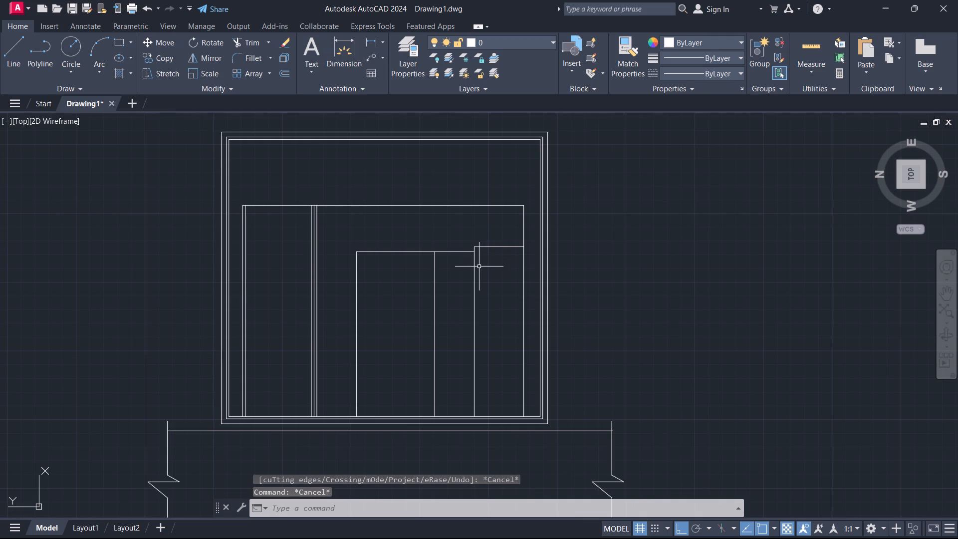
{"action": "type", "text": "tr"}
{"action": "key", "text": "Return"}
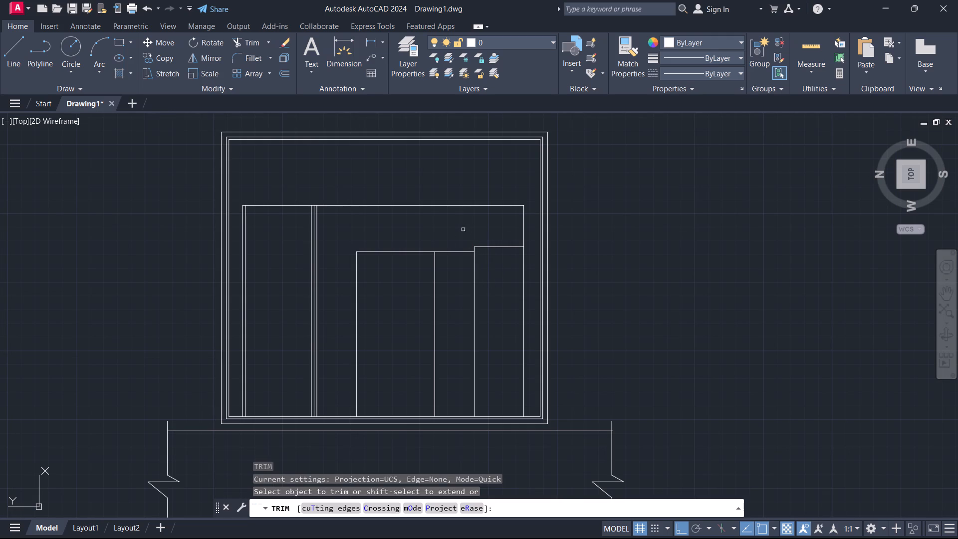
{"action": "left_click", "coordinate": [453, 239]}
{"action": "left_click", "coordinate": [459, 272]}
{"action": "key", "text": "Escape"}
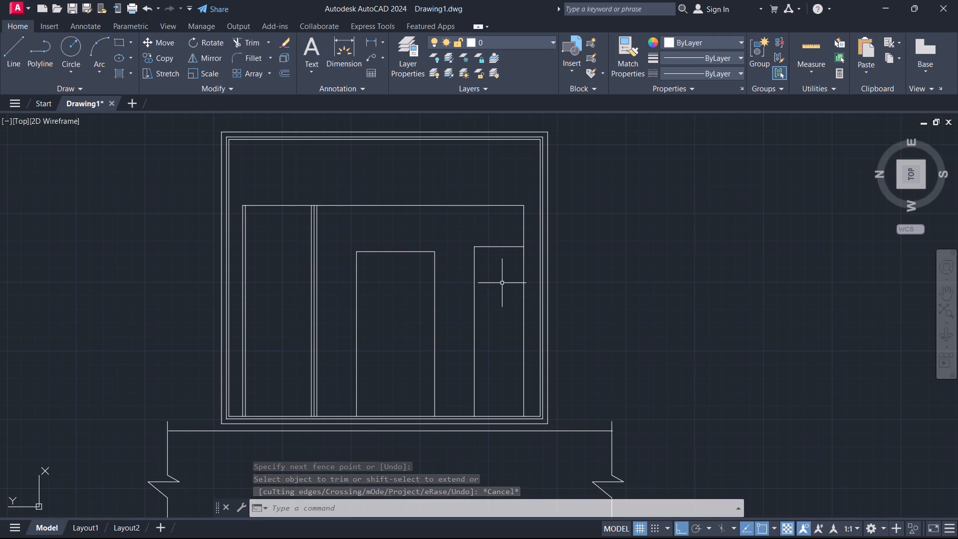
Offset the building's top horizontal line 14' down into the interior.
{"action": "scroll", "coordinate": [502, 283], "scroll_direction": "down", "scroll_amount": 1}
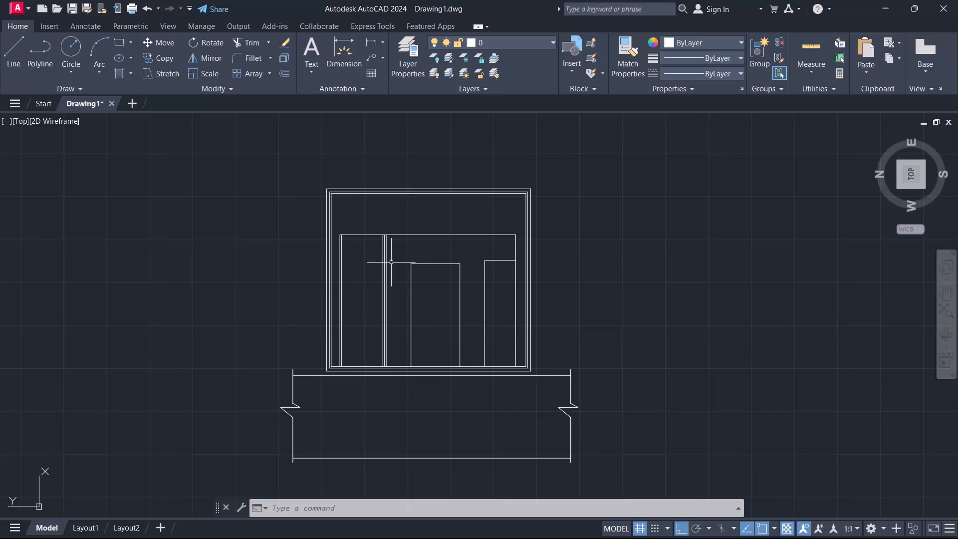
{"action": "left_click", "coordinate": [394, 234]}
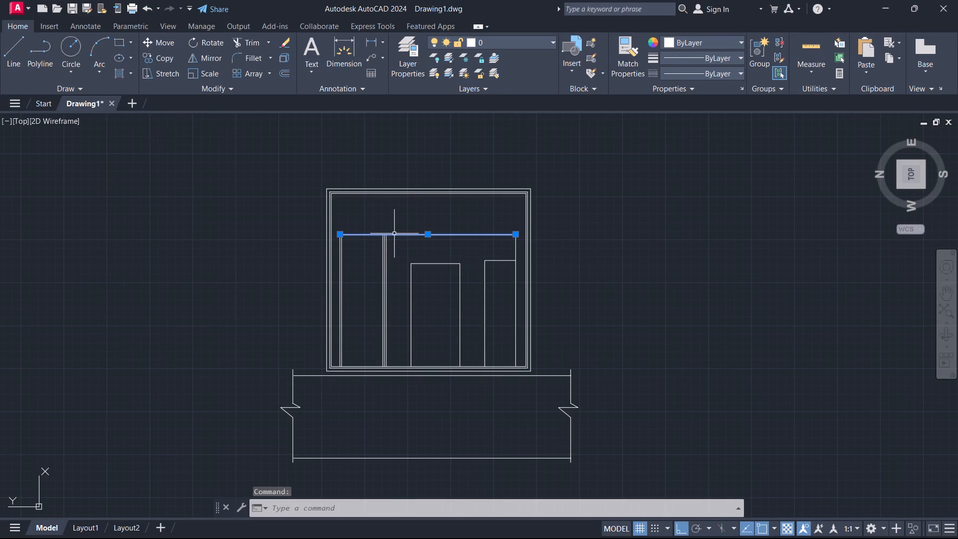
{"action": "key", "text": "0"}
{"action": "key", "text": "Return"}
{"action": "left_click", "coordinate": [394, 234]}
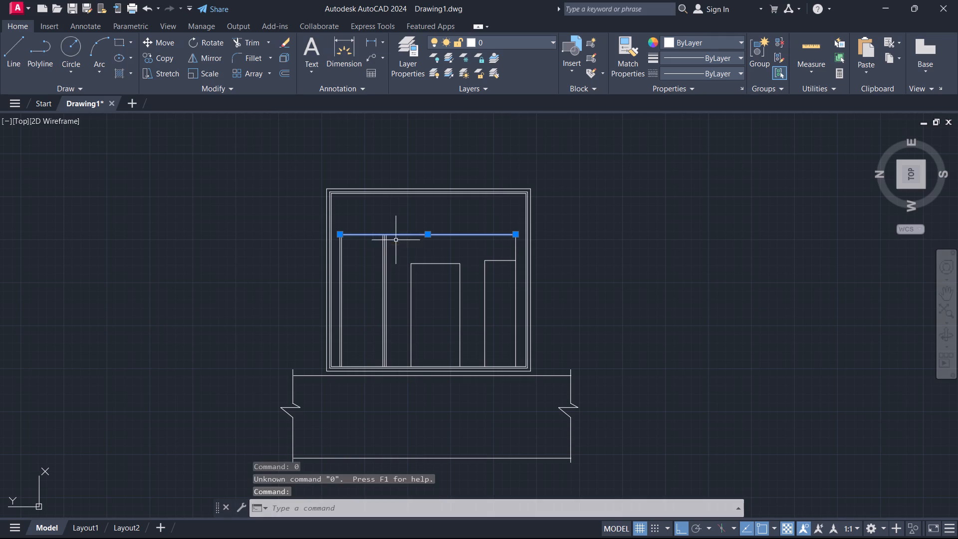
{"action": "key", "text": "o"}
{"action": "key", "text": "Return"}
{"action": "left_click", "coordinate": [430, 236]}
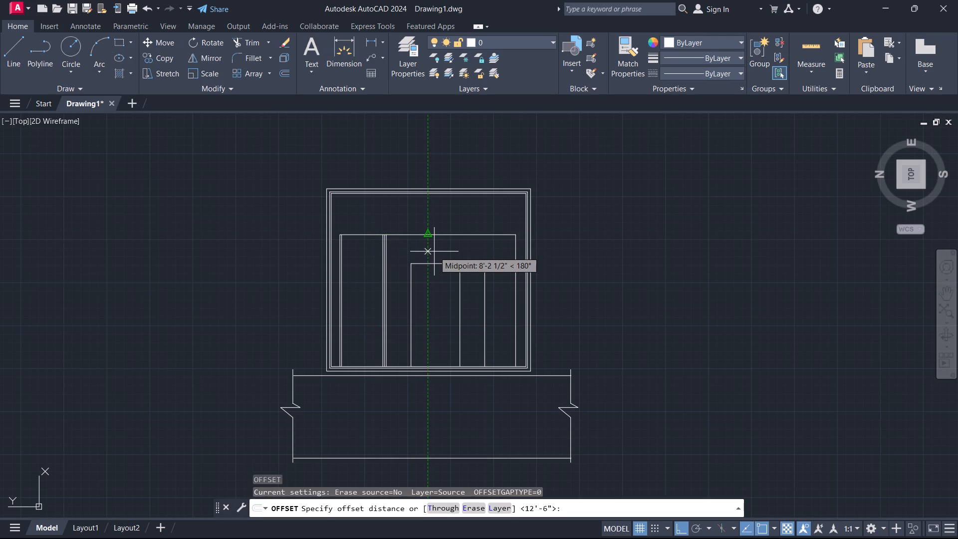
{"action": "type", "text": "14'"}
{"action": "key", "text": "Return"}
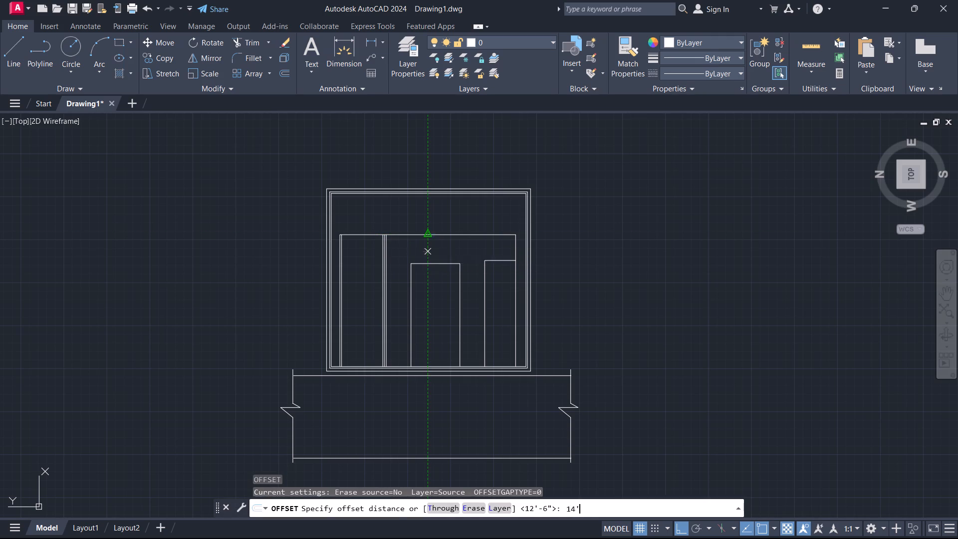
{"action": "left_click", "coordinate": [397, 282]}
{"action": "key", "text": "Escape"}
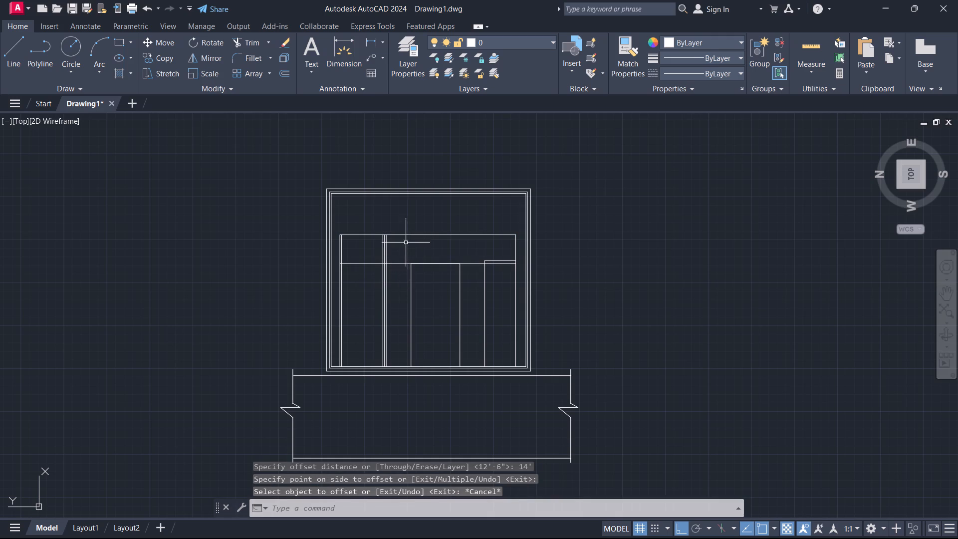
Erase the building's top horizontal line.
{"action": "left_click", "coordinate": [409, 234]}
{"action": "key", "text": "e"}
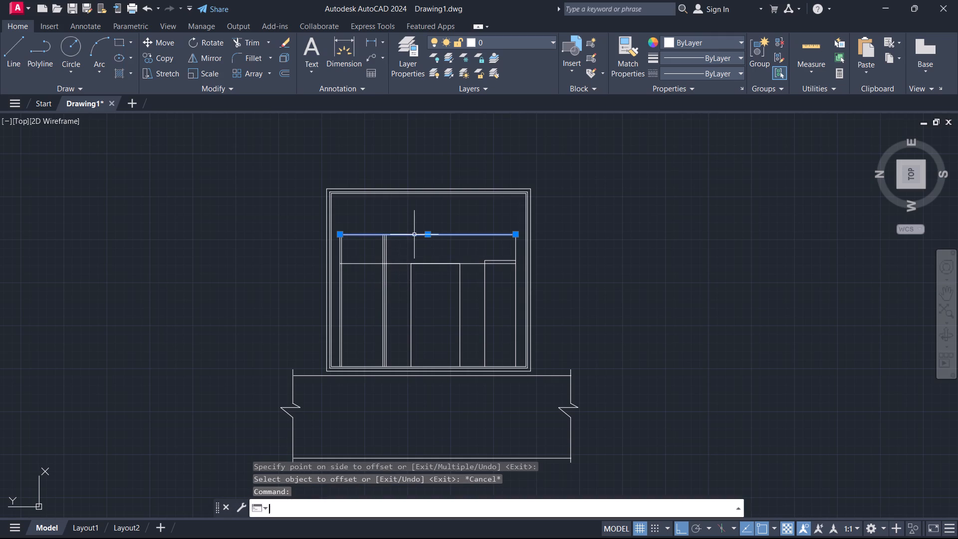
{"action": "key", "text": "Return"}
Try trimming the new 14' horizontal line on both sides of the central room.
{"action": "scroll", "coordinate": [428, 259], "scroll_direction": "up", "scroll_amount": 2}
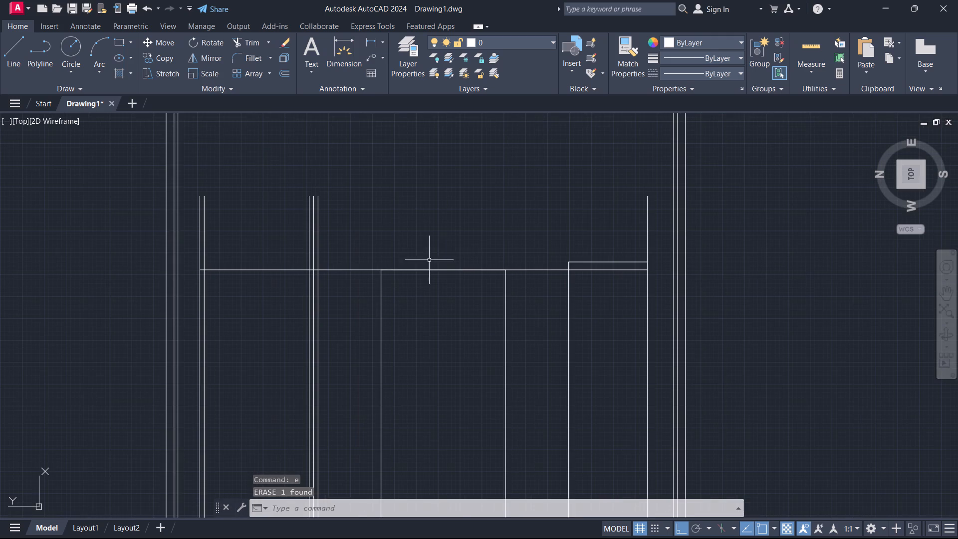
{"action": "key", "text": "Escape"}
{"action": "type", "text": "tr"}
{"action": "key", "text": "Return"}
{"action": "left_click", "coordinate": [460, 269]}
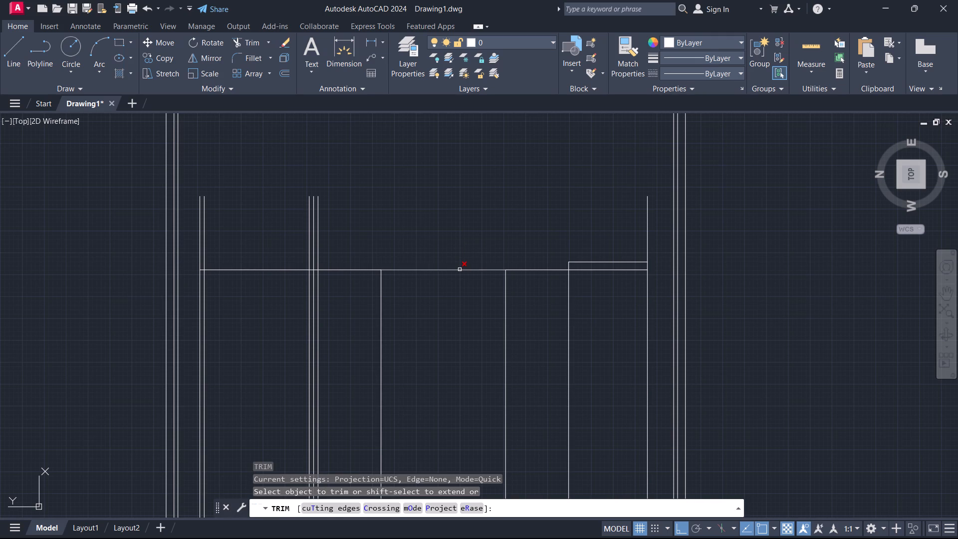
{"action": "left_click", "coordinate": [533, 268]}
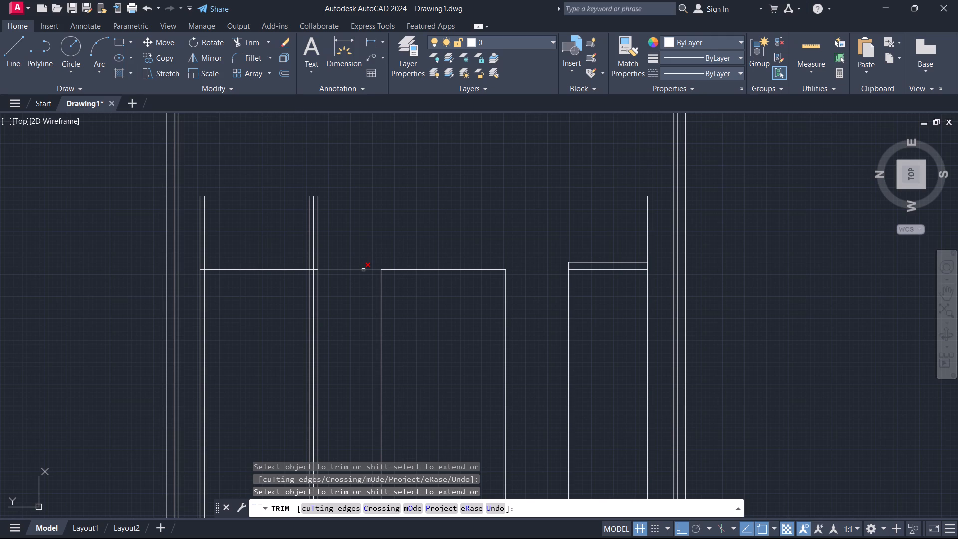
Undo the trims on the 14' horizontal line and the erasing of the building's top horizontal line.
{"action": "key", "text": "ctrl+z"}
{"action": "key", "text": "ctrl+z"}
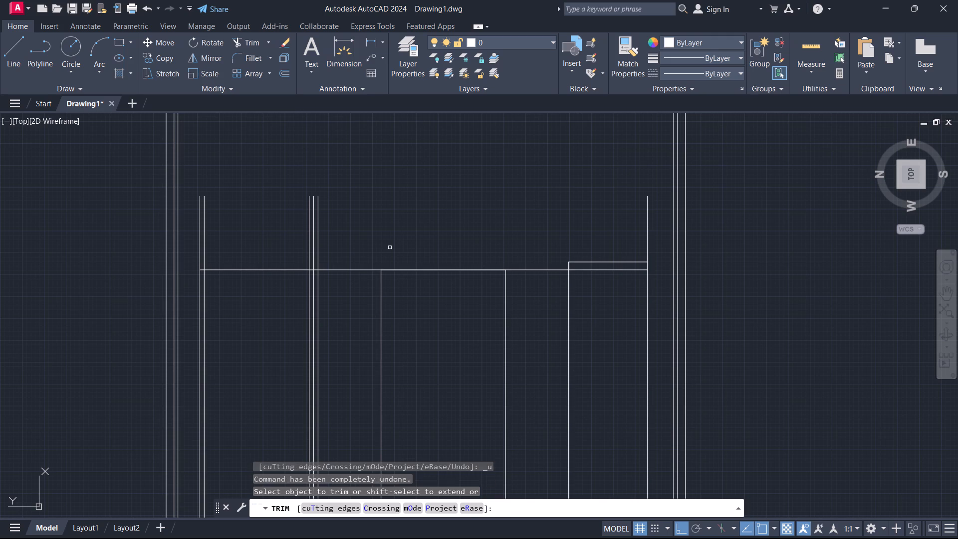
{"action": "key", "text": "ctrl+z"}
{"action": "key", "text": "ctrl+z"}
{"action": "key", "text": "ctrl+z"}
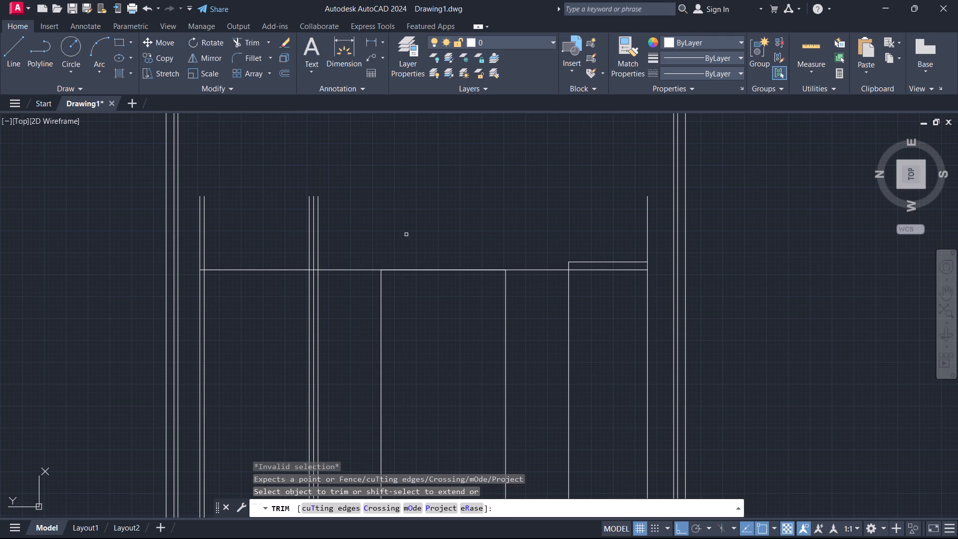
{"action": "key", "text": "ctrl+z"}
{"action": "key", "text": "ctrl+z"}
{"action": "key", "text": "ctrl+z"}
{"action": "key", "text": "ctrl+z"}
{"action": "key", "text": "Escape"}
{"action": "key", "text": "ctrl+z"}
{"action": "key", "text": "ctrl+z"}
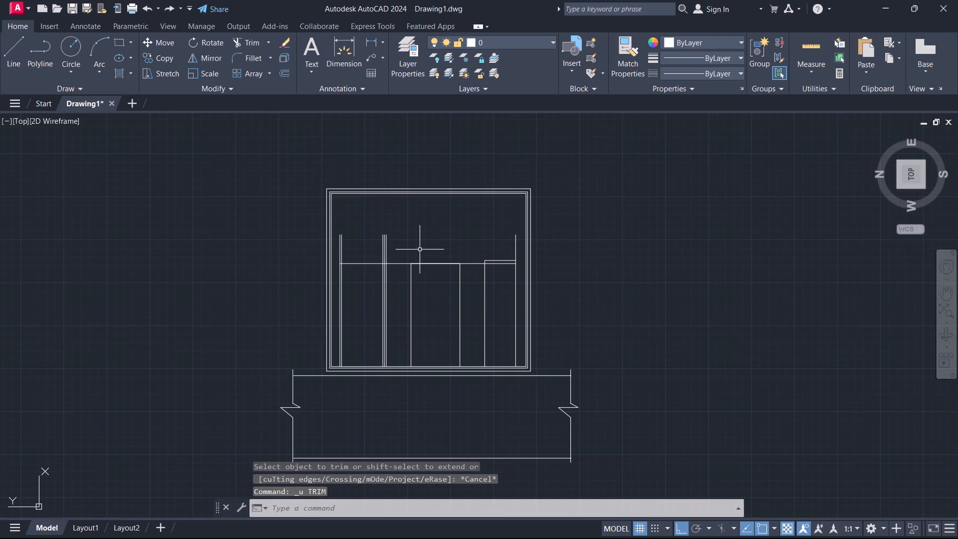
{"action": "key", "text": "ctrl+z"}
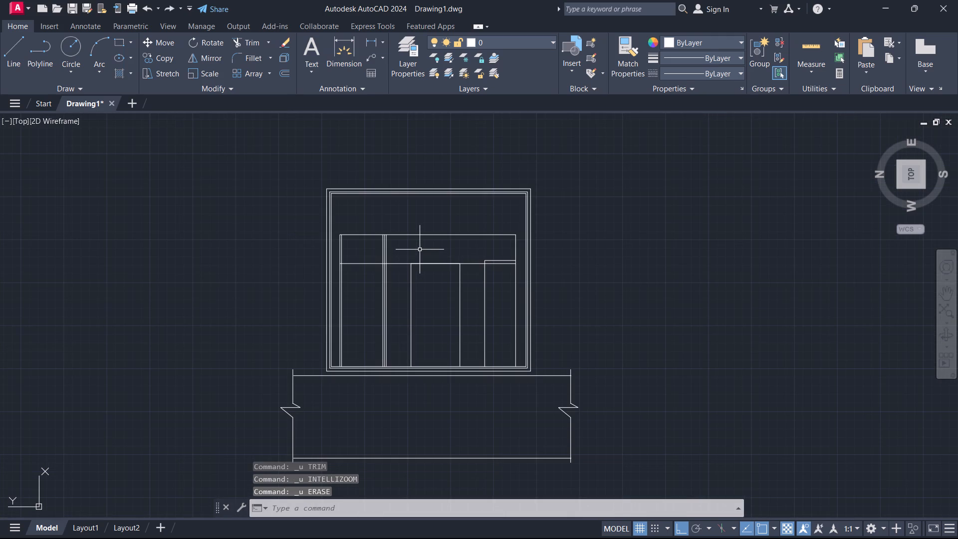
{"action": "scroll", "coordinate": [393, 263], "scroll_direction": "up", "scroll_amount": 2}
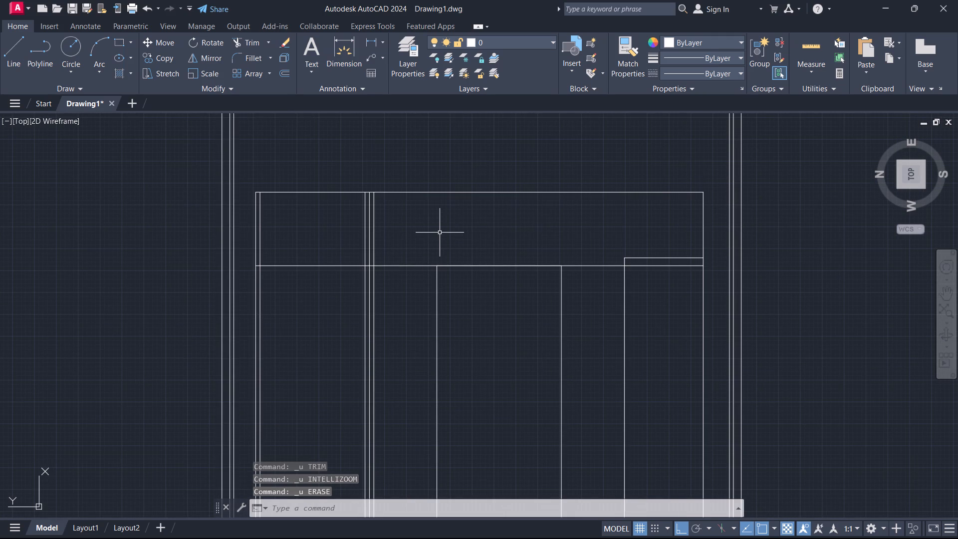
{"action": "key", "text": "Escape"}
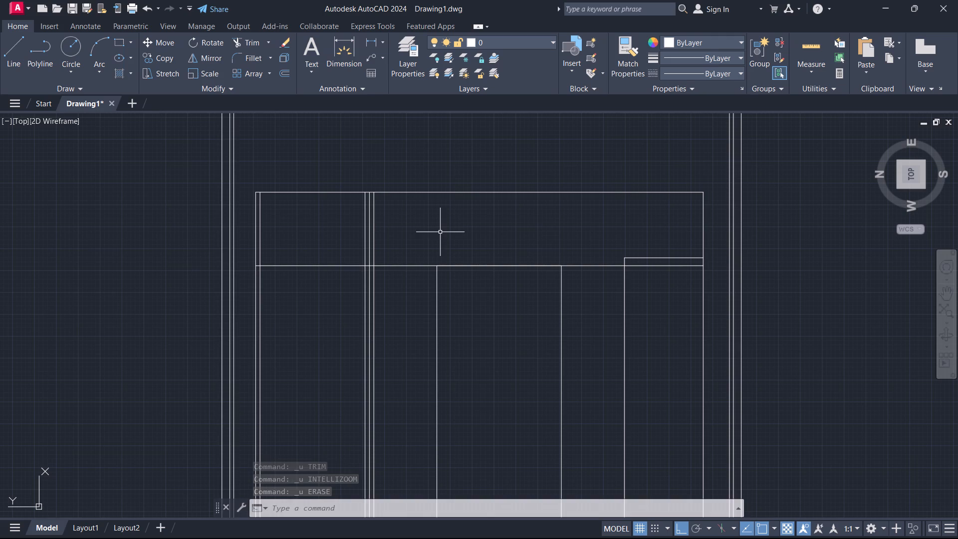
Trim the three close vertical partition lines above the 14' horizontal line, and that line's segments on both sides of the central room.
{"action": "type", "text": "tr"}
{"action": "key", "text": "Return"}
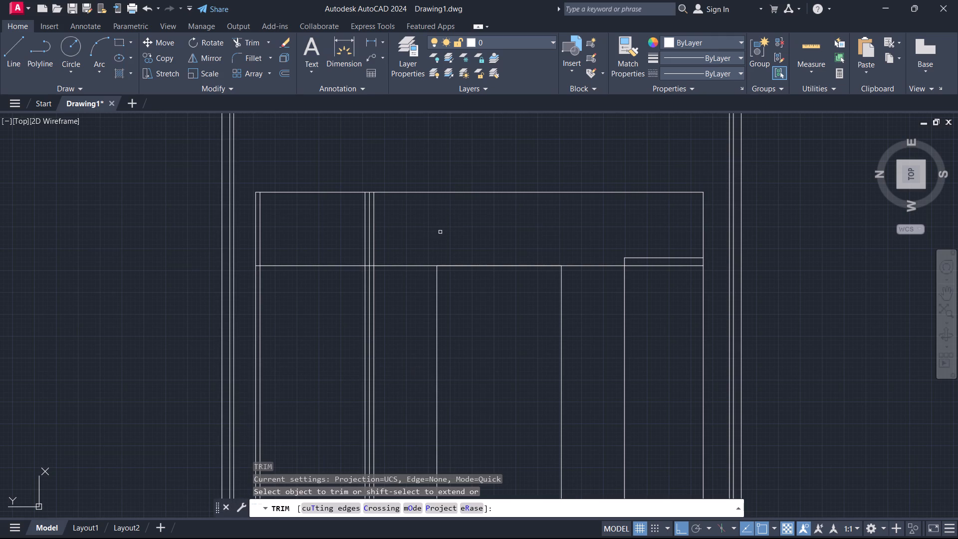
{"action": "left_click", "coordinate": [400, 230]}
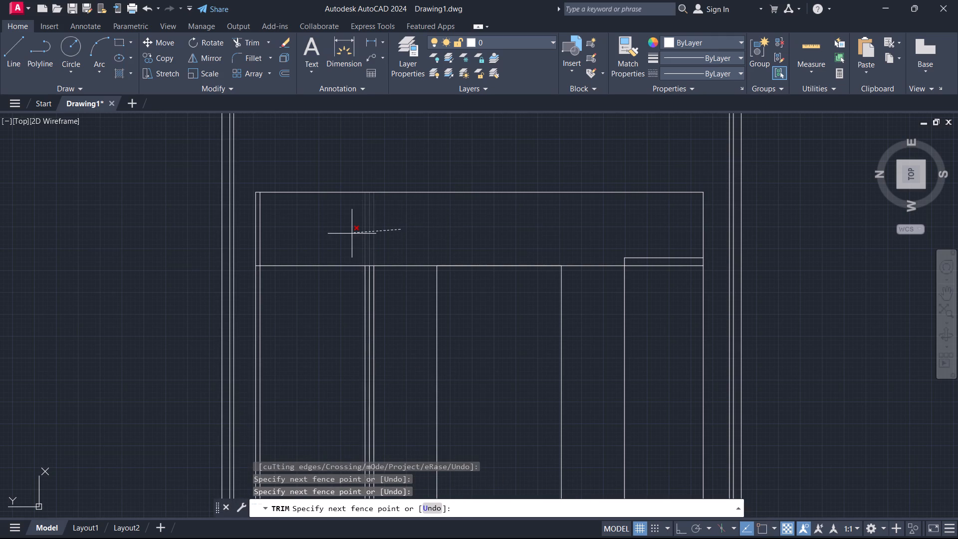
{"action": "left_click", "coordinate": [350, 234]}
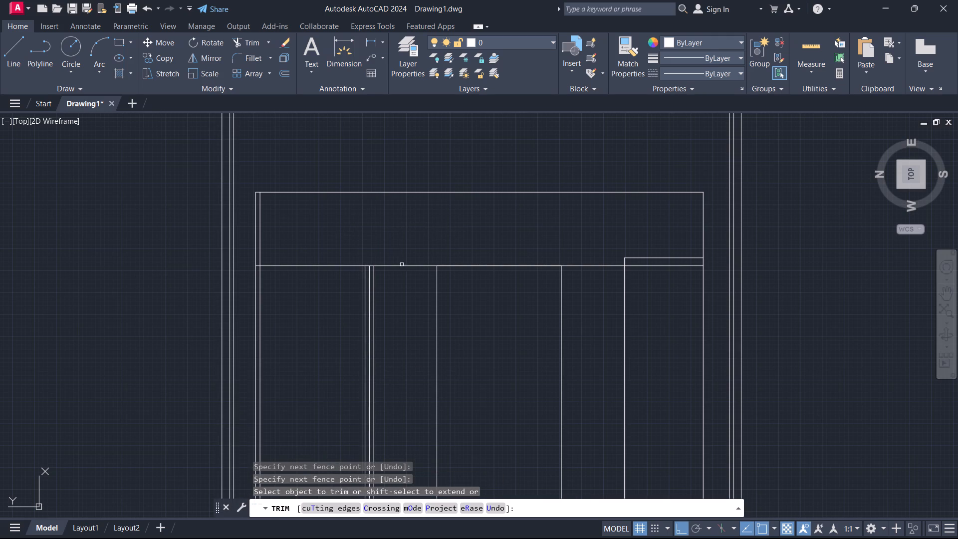
{"action": "left_click", "coordinate": [402, 266]}
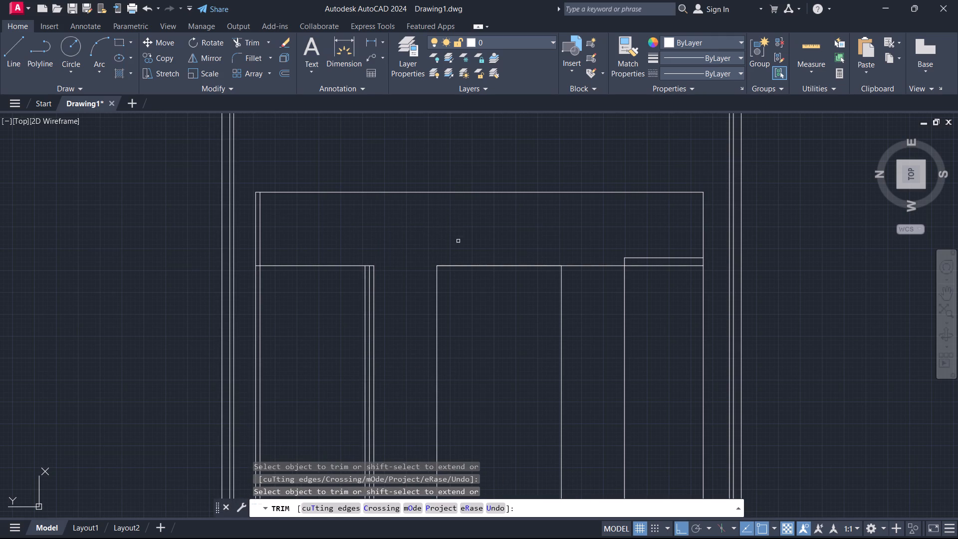
{"action": "left_click", "coordinate": [573, 265]}
{"action": "scroll", "coordinate": [454, 240], "scroll_direction": "down", "scroll_amount": 1}
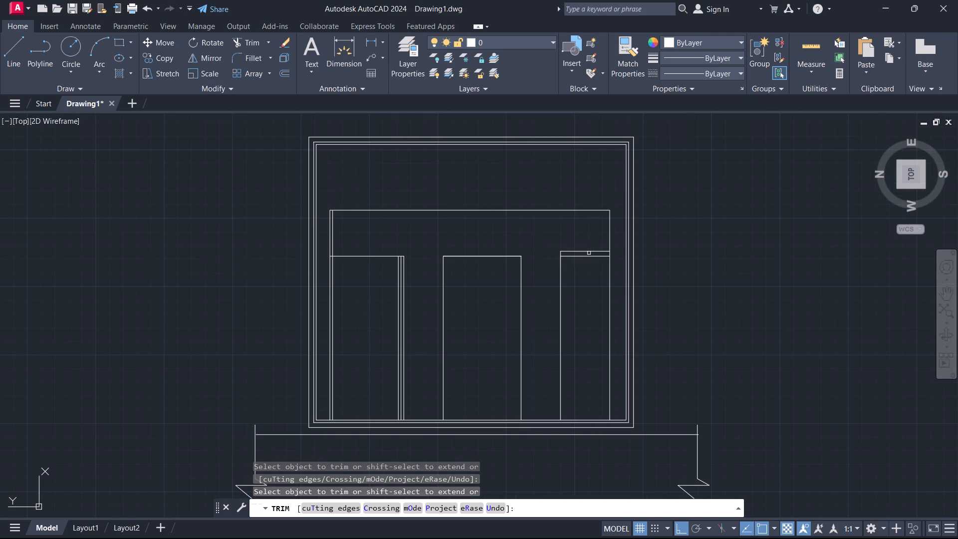
{"action": "scroll", "coordinate": [531, 248], "scroll_direction": "up", "scroll_amount": 1}
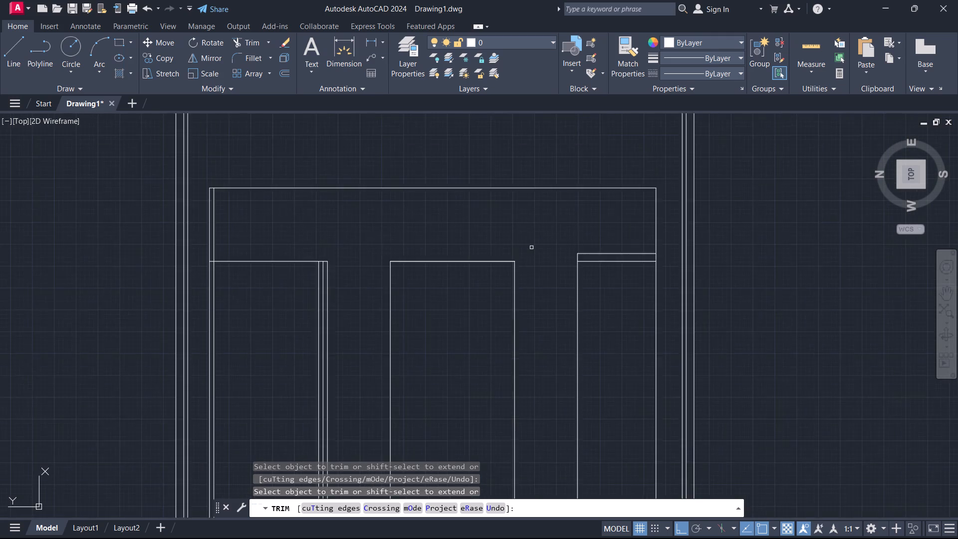
{"action": "scroll", "coordinate": [531, 248], "scroll_direction": "up", "scroll_amount": 1}
{"action": "key", "text": "Escape"}
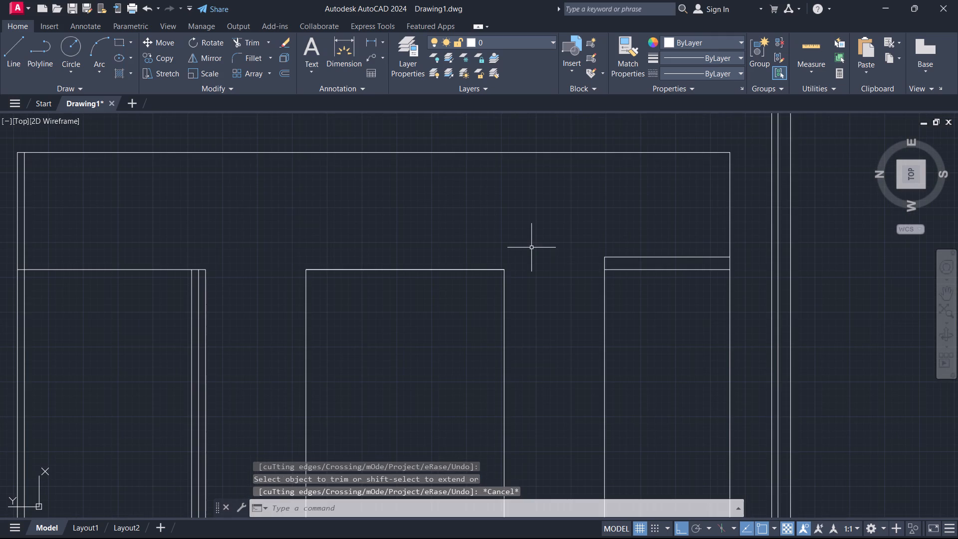
Offset the building's top horizontal line 12' down into the interior.
{"action": "left_click", "coordinate": [552, 151]}
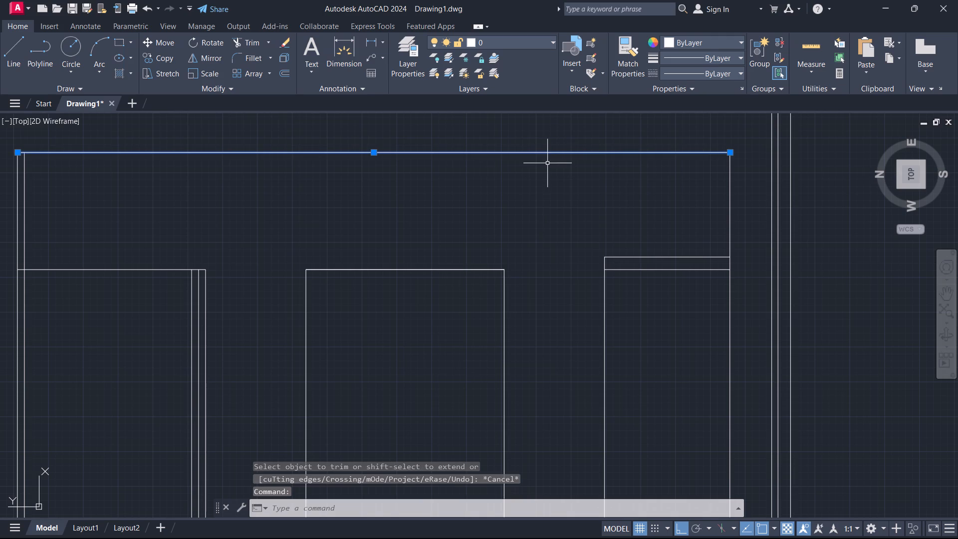
{"action": "key", "text": "o"}
{"action": "key", "text": "Return"}
{"action": "left_click", "coordinate": [548, 156]}
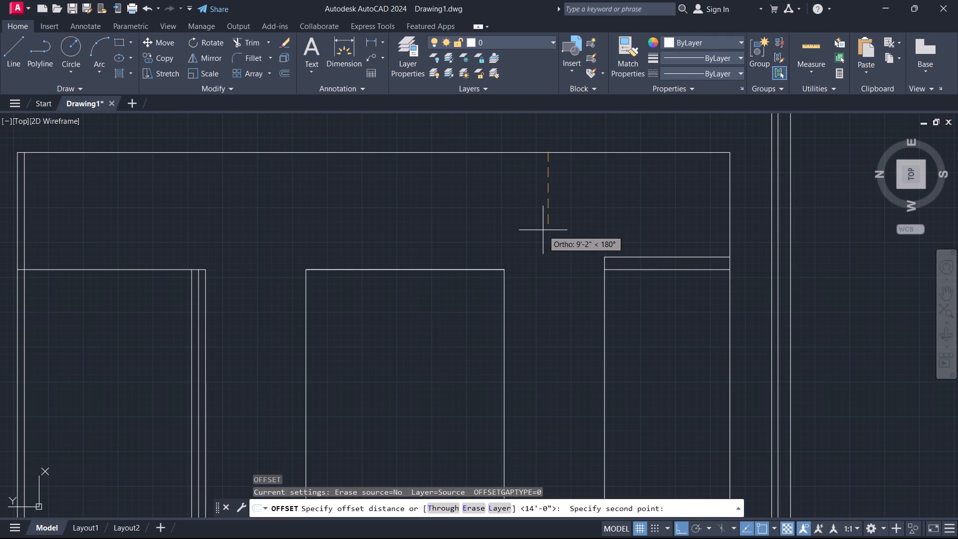
{"action": "type", "text": "12'"}
{"action": "key", "text": "Return"}
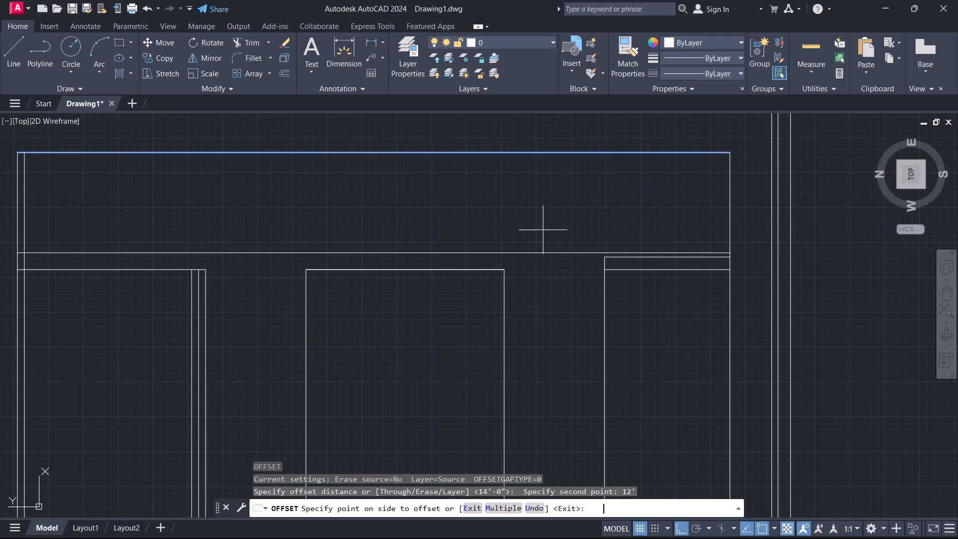
{"action": "left_click", "coordinate": [524, 235]}
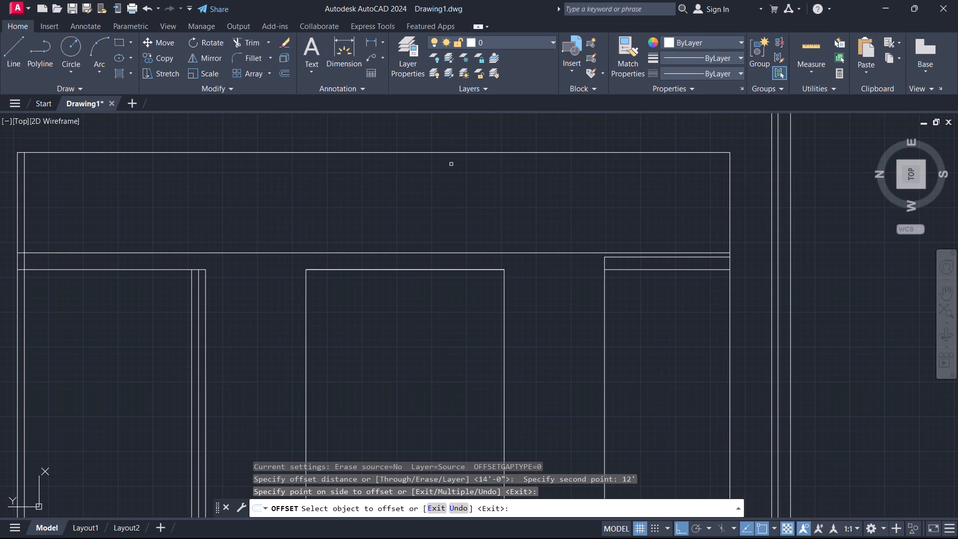
{"action": "scroll", "coordinate": [487, 194], "scroll_direction": "down", "scroll_amount": 1}
{"action": "scroll", "coordinate": [595, 228], "scroll_direction": "up", "scroll_amount": 1}
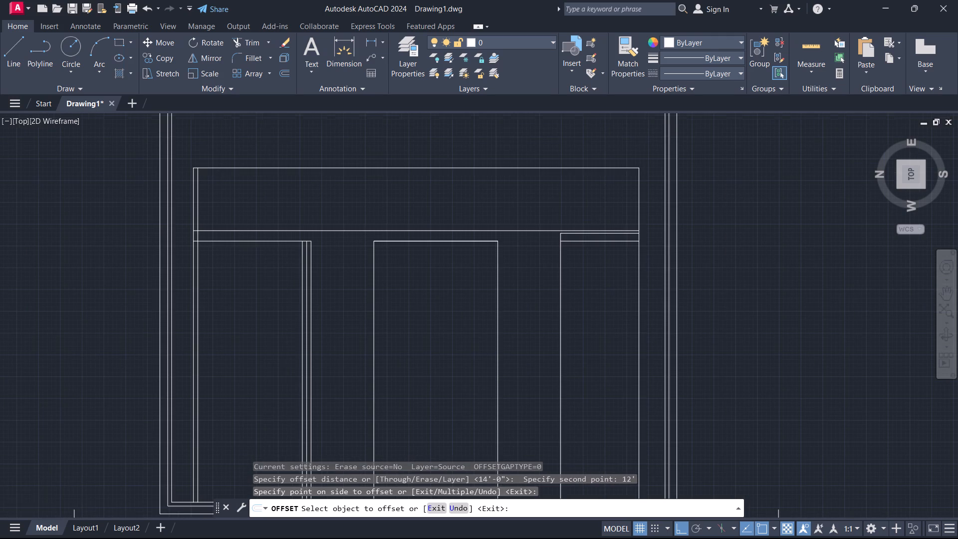
{"action": "key", "text": "Escape"}
Extend the inner vertical line of the rightmost room up to the 12' horizontal line.
{"action": "type", "text": "ex"}
{"action": "key", "text": "Return"}
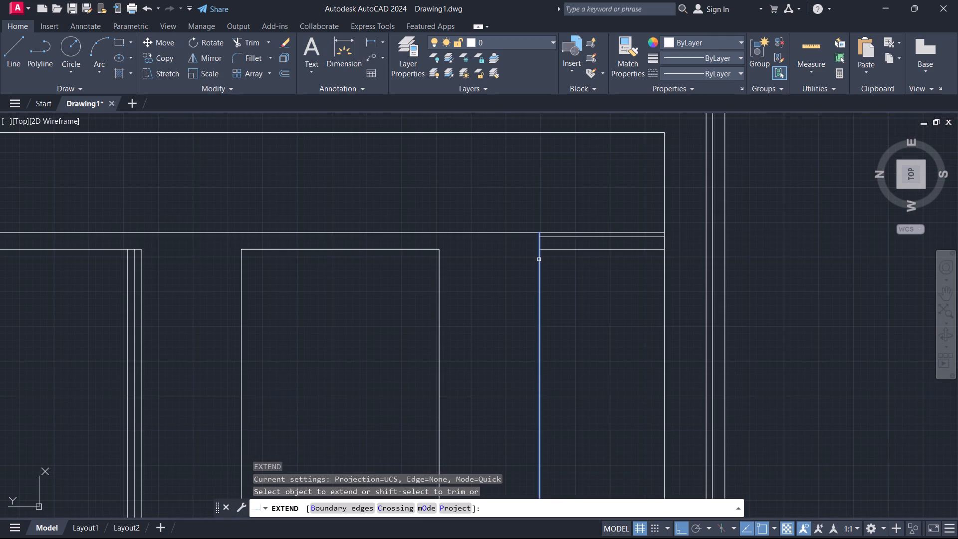
{"action": "left_click", "coordinate": [539, 260]}
{"action": "key", "text": "Escape"}
Trim away the two short horizontal lines below the 12' line in the rightmost room.
{"action": "type", "text": "tr"}
{"action": "key", "text": "Return"}
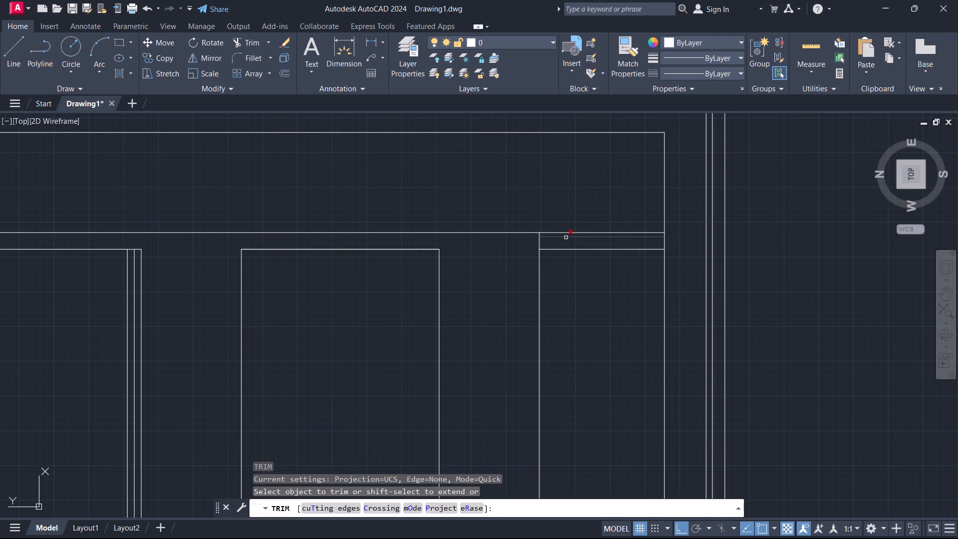
{"action": "left_click", "coordinate": [566, 238]}
{"action": "left_click", "coordinate": [568, 250]}
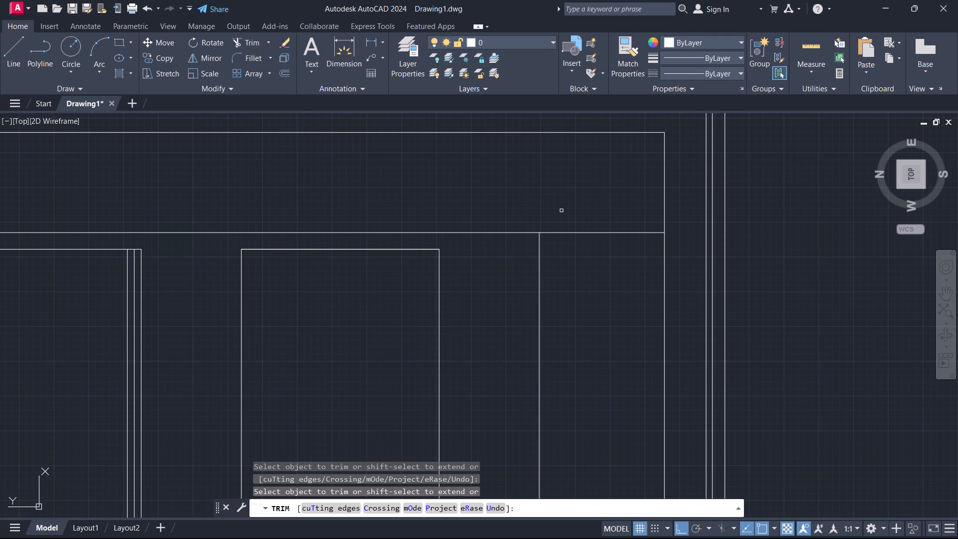
{"action": "key", "text": "Escape"}
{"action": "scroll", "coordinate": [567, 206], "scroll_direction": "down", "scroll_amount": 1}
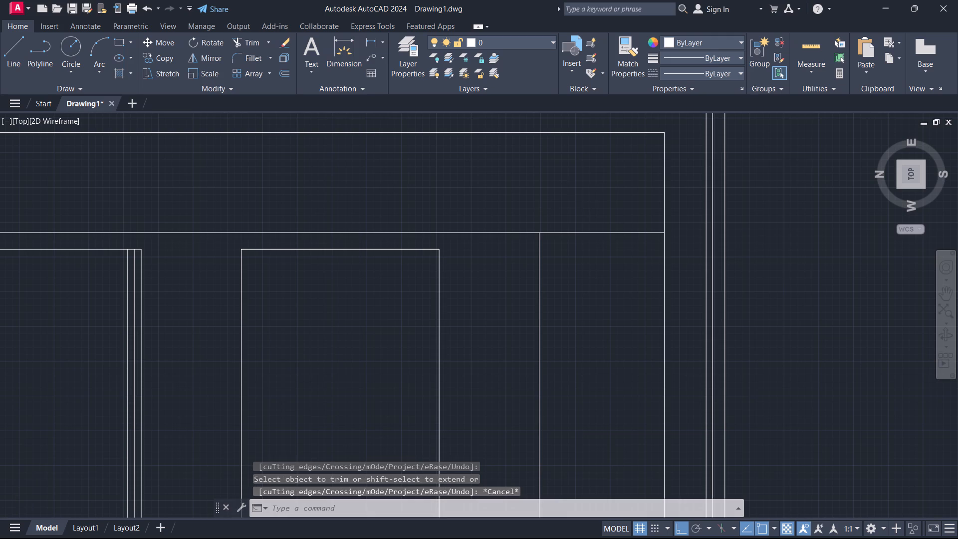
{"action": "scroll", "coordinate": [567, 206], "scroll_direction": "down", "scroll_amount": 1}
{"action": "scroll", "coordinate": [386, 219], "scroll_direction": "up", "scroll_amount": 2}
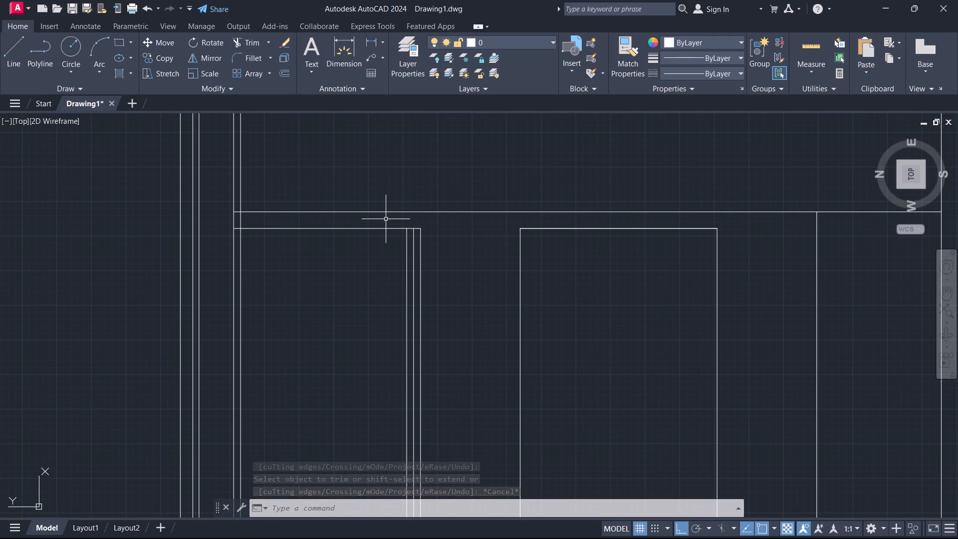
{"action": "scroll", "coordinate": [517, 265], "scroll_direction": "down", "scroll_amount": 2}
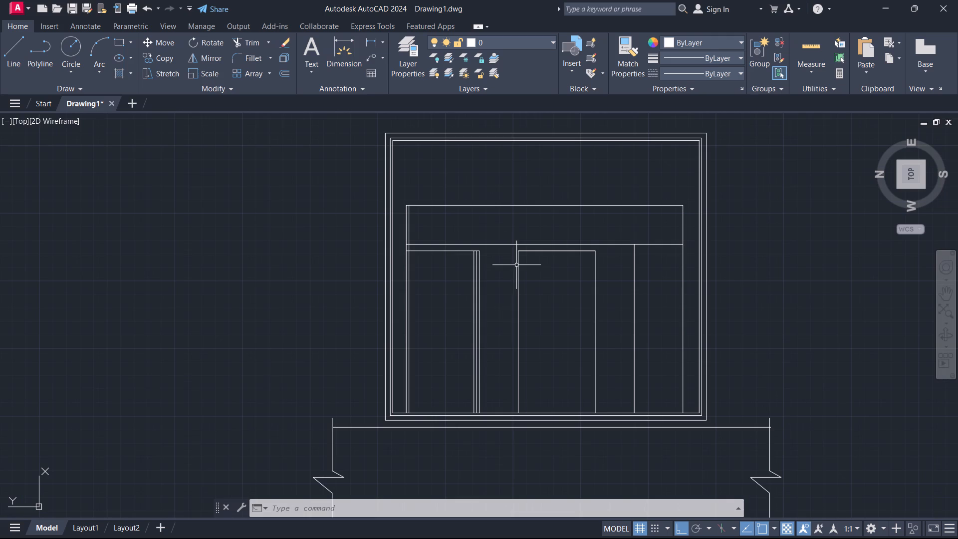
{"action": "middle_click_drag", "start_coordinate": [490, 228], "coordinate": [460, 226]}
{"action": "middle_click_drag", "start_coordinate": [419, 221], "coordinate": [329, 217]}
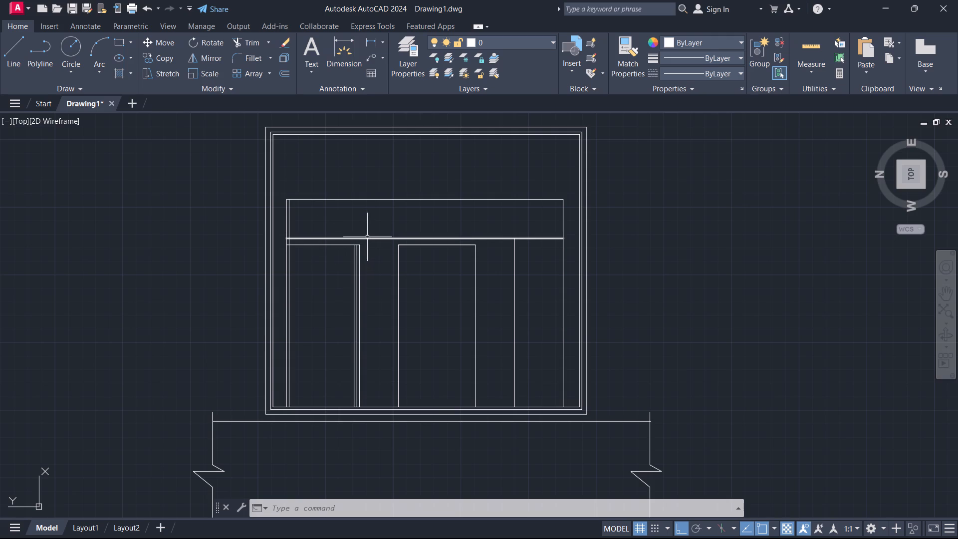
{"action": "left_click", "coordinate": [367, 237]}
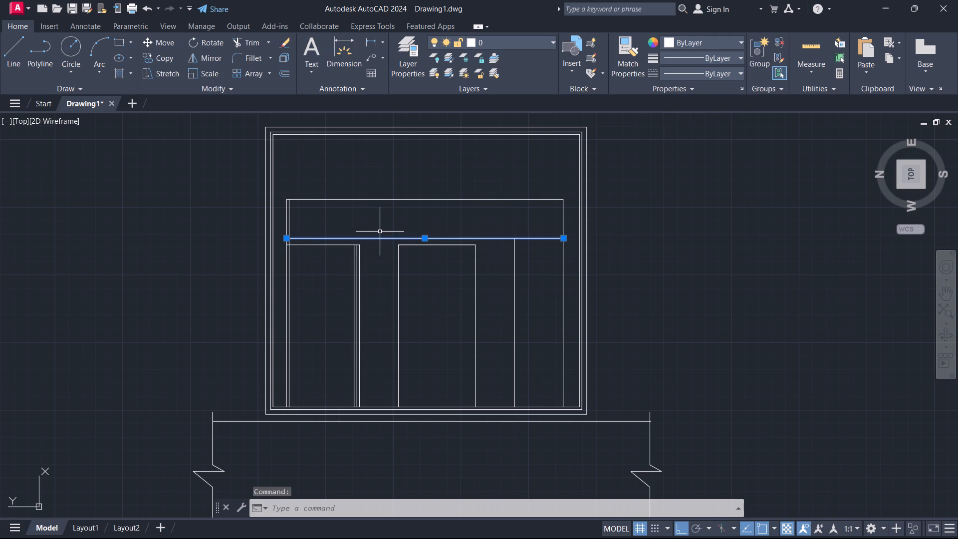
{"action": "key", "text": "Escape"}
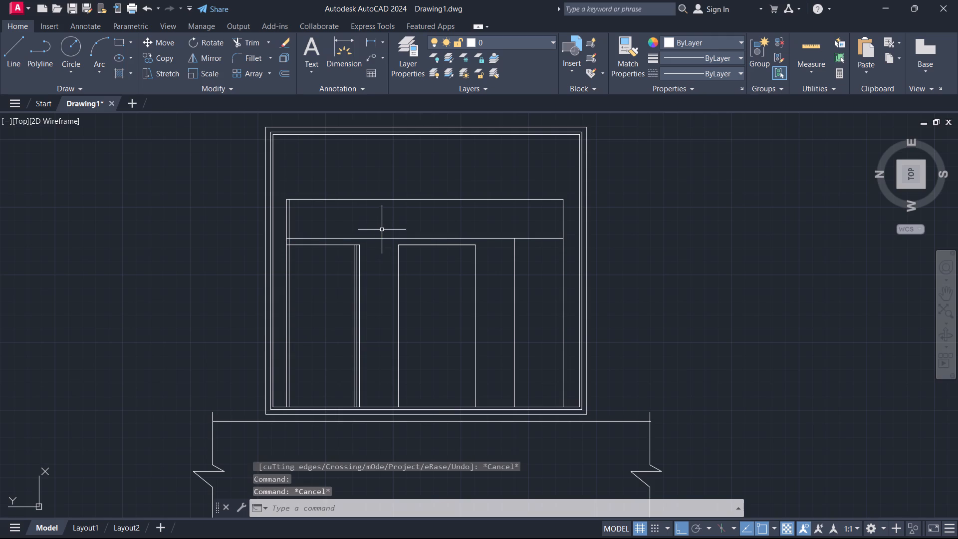
Offset the building's top horizontal line down into the interior again.
{"action": "left_click", "coordinate": [394, 200]}
{"action": "key", "text": "o"}
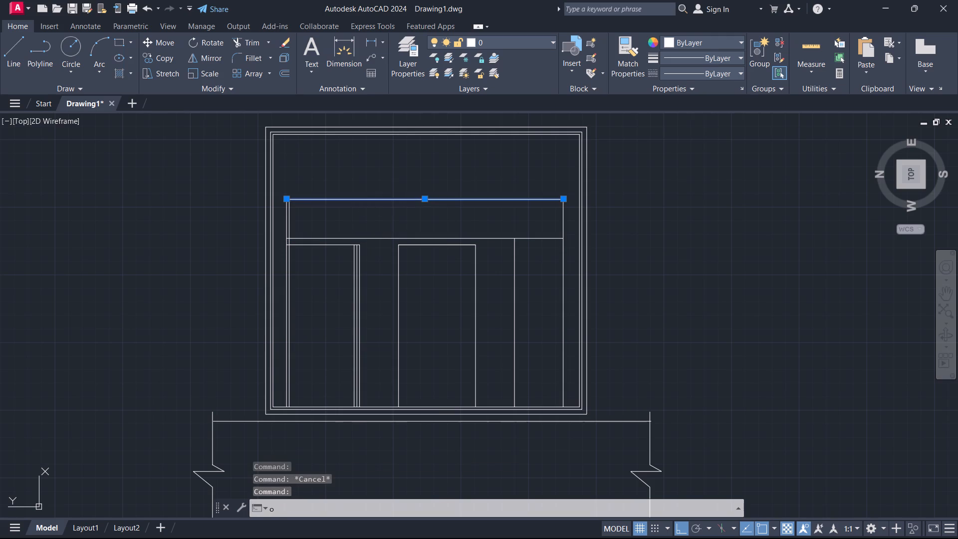
{"action": "key", "text": "Return"}
{"action": "left_click", "coordinate": [434, 201]}
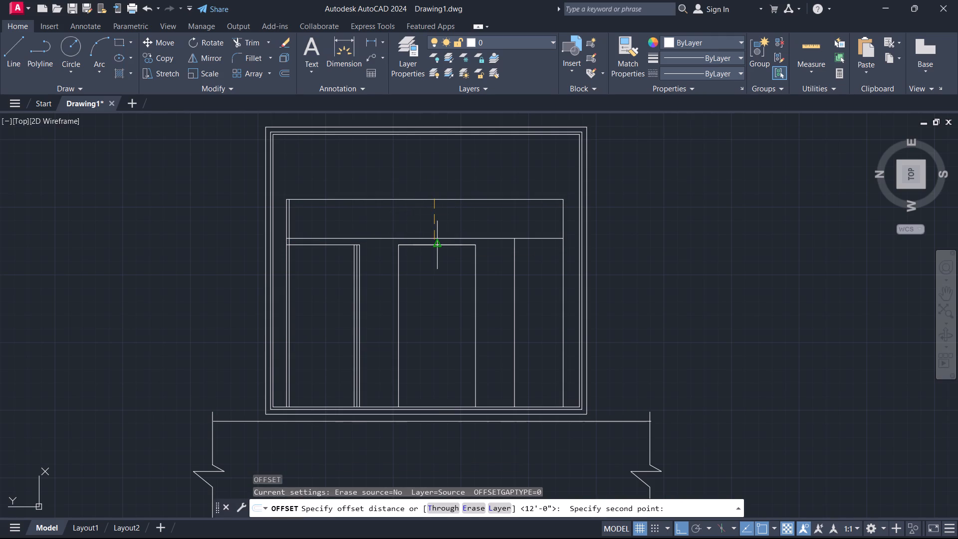
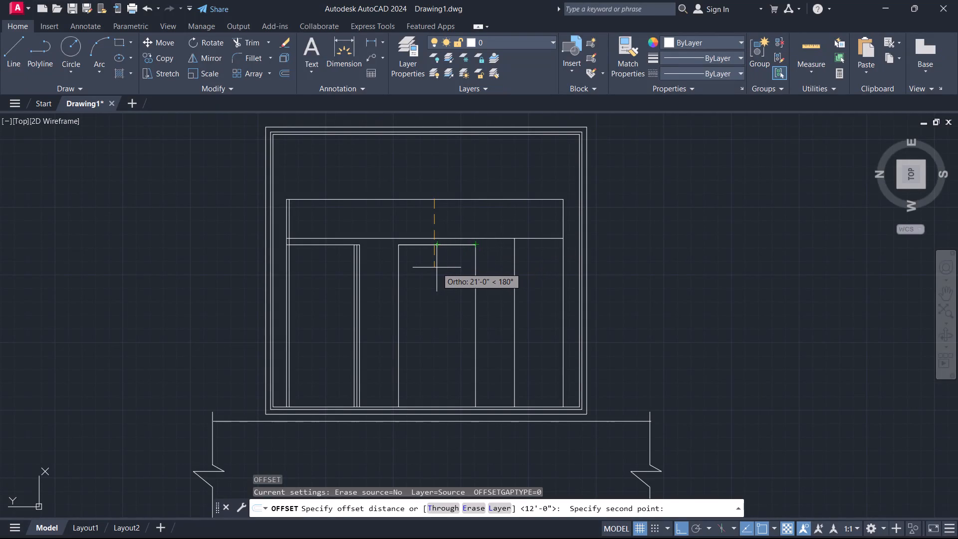
Set the offset distance to 14' and place the copy below the building's top horizontal line.
{"action": "type", "text": "14'"}
{"action": "key", "text": "Return"}
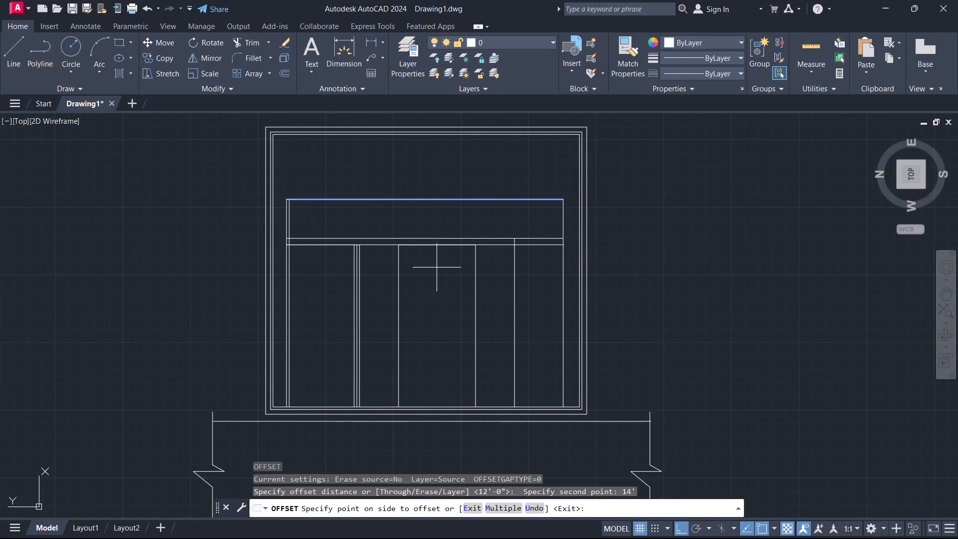
{"action": "left_click", "coordinate": [435, 303]}
{"action": "key", "text": "Escape"}
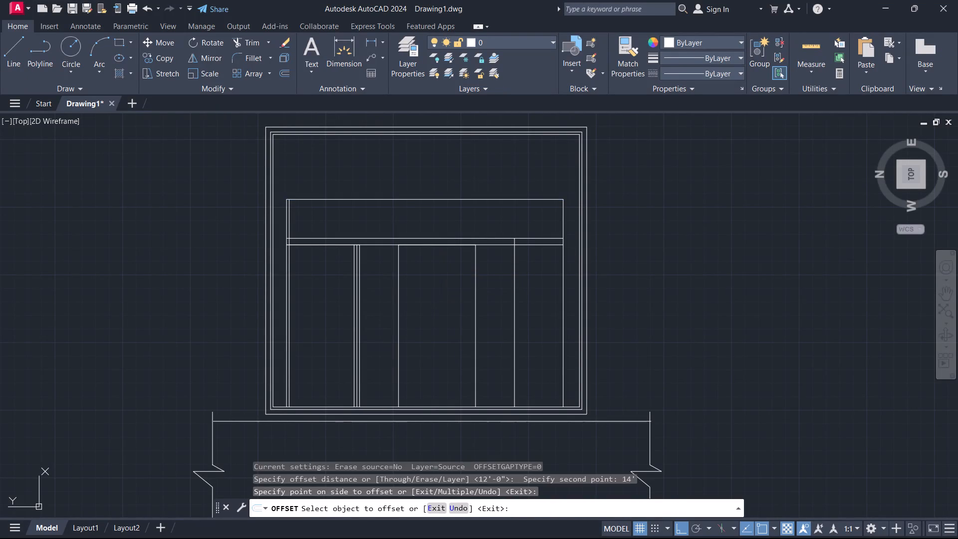
Trim the 12' line between the left wall and the rightmost room, the middle room's overlapping top line, and the 14' line from the middle room rightward.
{"action": "key", "text": "t"}
{"action": "key", "text": "r"}
{"action": "key", "text": "Return"}
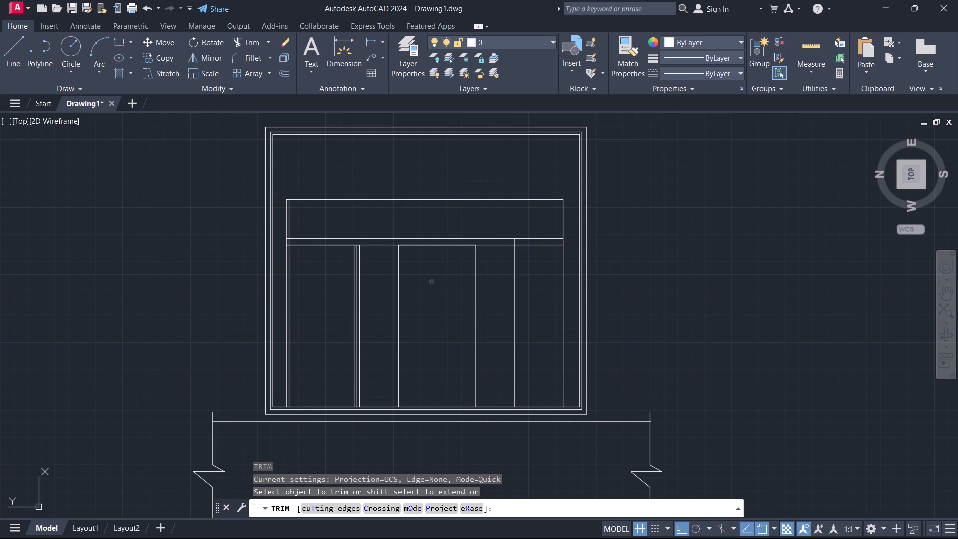
{"action": "left_click", "coordinate": [448, 239]}
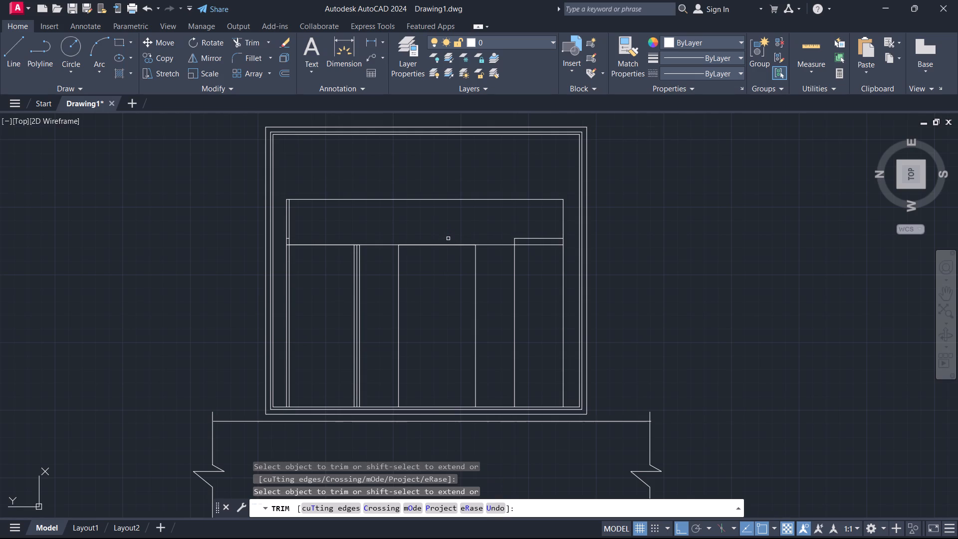
{"action": "left_click", "coordinate": [448, 247]}
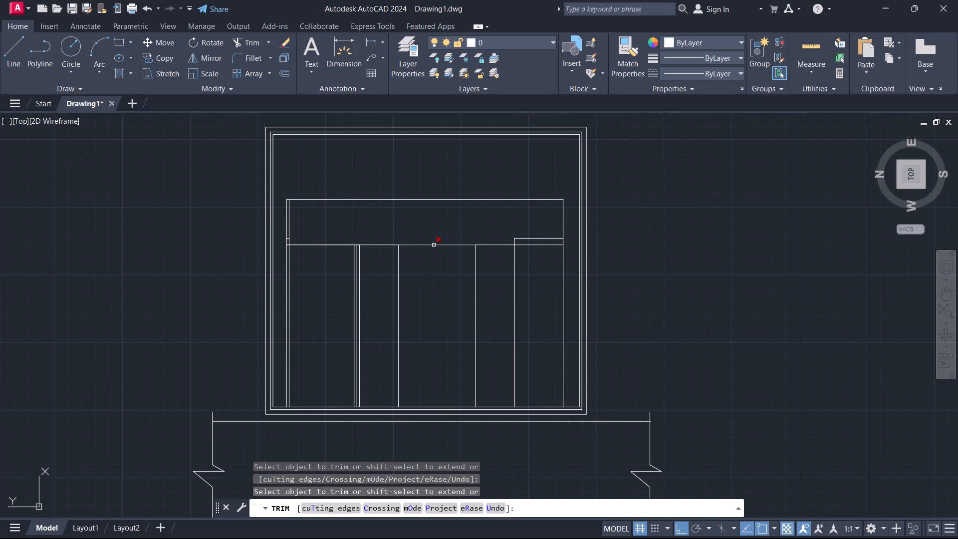
{"action": "left_click", "coordinate": [434, 245]}
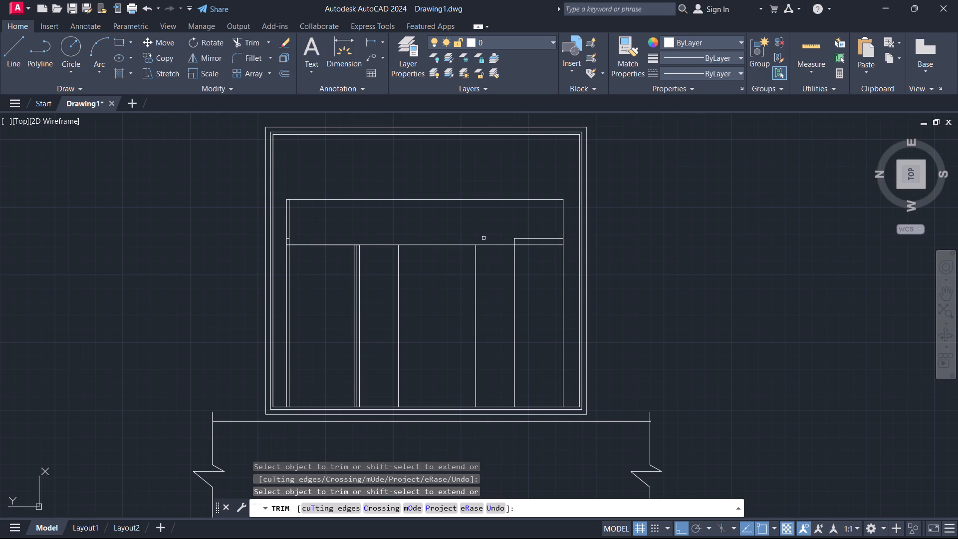
{"action": "left_click", "coordinate": [487, 243]}
{"action": "left_click", "coordinate": [500, 265]}
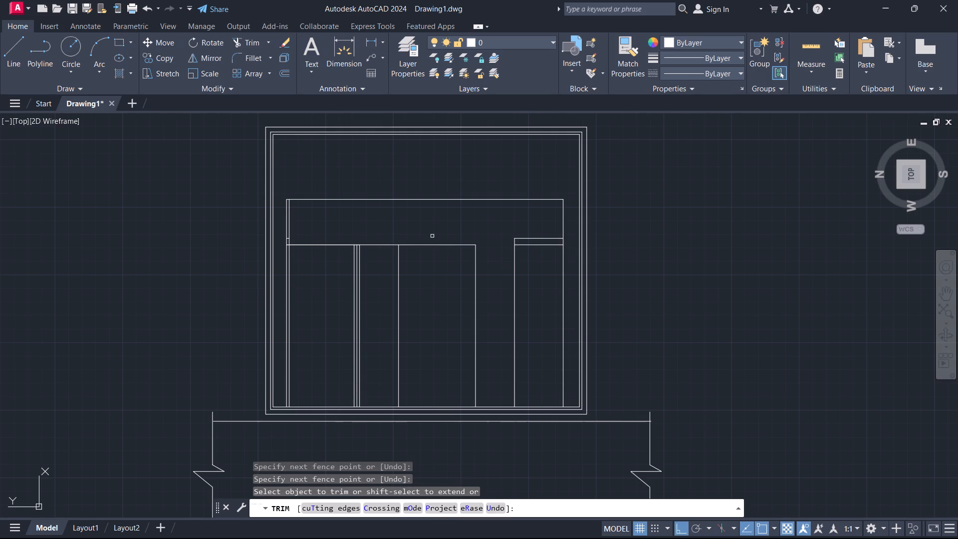
{"action": "left_click", "coordinate": [529, 246]}
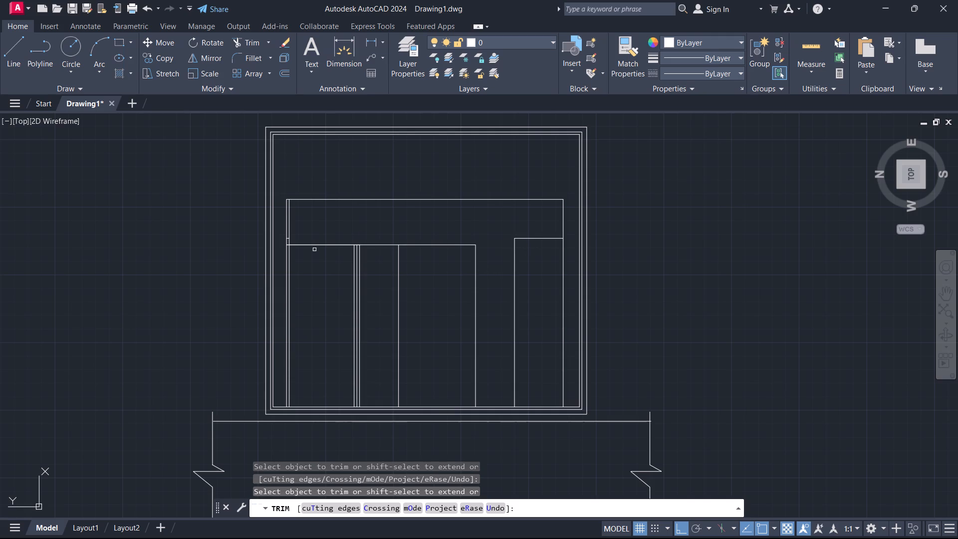
Trim the leftover 12' line stub inside the left wall and the 14' line between the left and middle rooms.
{"action": "scroll", "coordinate": [273, 244], "scroll_direction": "up", "scroll_amount": 3}
{"action": "left_click", "coordinate": [329, 222]}
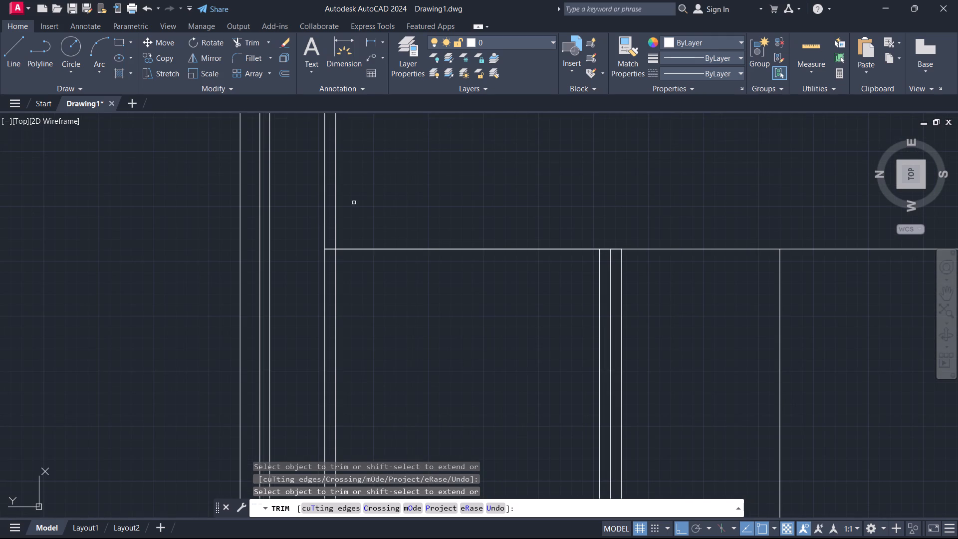
{"action": "scroll", "coordinate": [423, 192], "scroll_direction": "up", "scroll_amount": 1}
{"action": "scroll", "coordinate": [429, 191], "scroll_direction": "down", "scroll_amount": 2}
{"action": "scroll", "coordinate": [501, 187], "scroll_direction": "down", "scroll_amount": 1}
{"action": "left_click", "coordinate": [558, 172]}
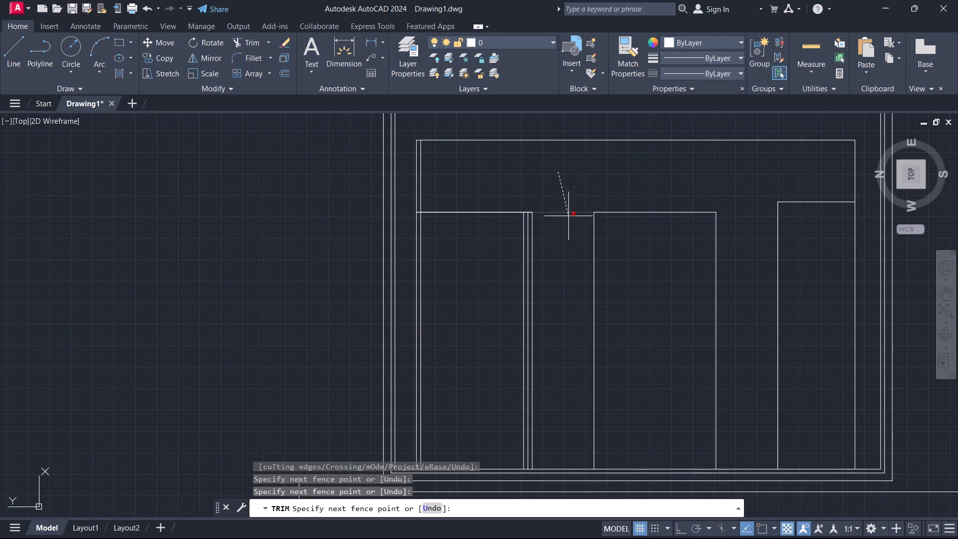
{"action": "left_click", "coordinate": [567, 247]}
{"action": "key", "text": "Escape"}
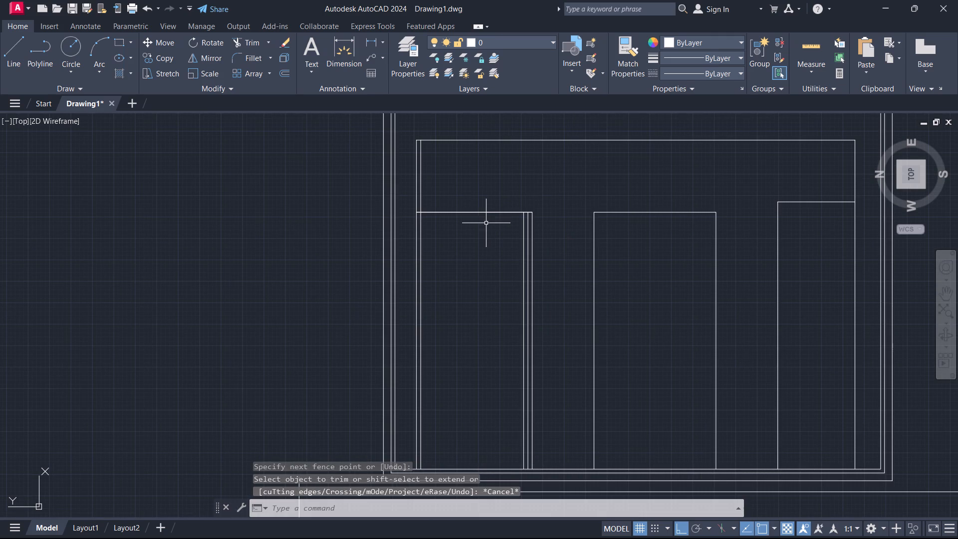
Trim the overlapping duplicates from the left room's top line, undoing the last trim to keep a single line.
{"action": "key", "text": "space"}
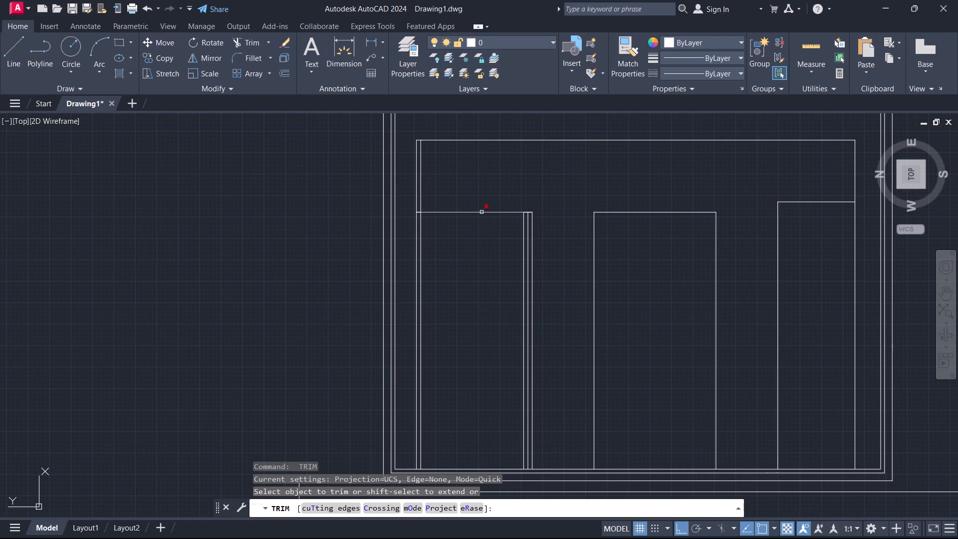
{"action": "left_click", "coordinate": [481, 212]}
{"action": "left_click", "coordinate": [481, 212]}
{"action": "left_click", "coordinate": [481, 212]}
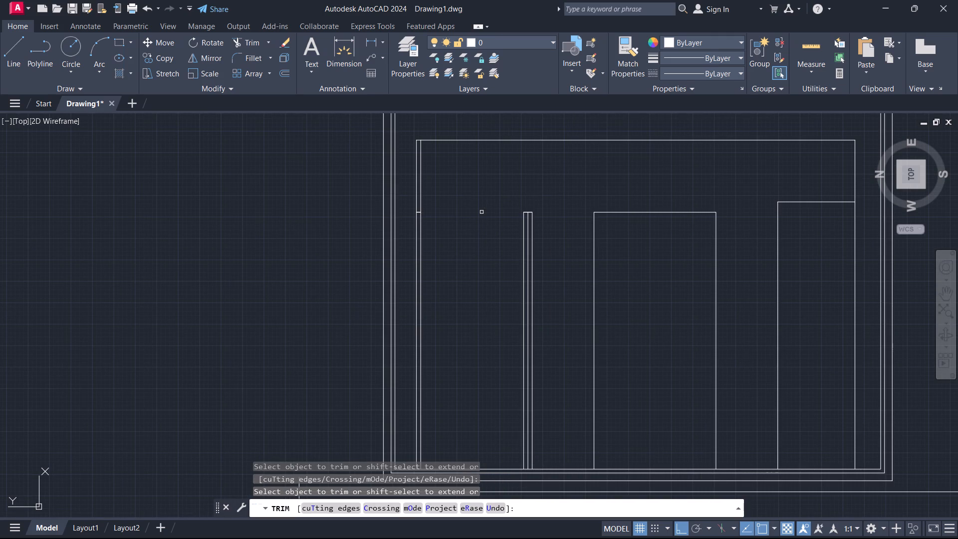
{"action": "key", "text": "ctrl+z"}
Trim the duplicate segments of the left room's top line across its two side walls, undoing the excess cut at the inner wall.
{"action": "scroll", "coordinate": [530, 214], "scroll_direction": "up", "scroll_amount": 3}
{"action": "left_click", "coordinate": [530, 207]}
{"action": "left_click", "coordinate": [530, 207]}
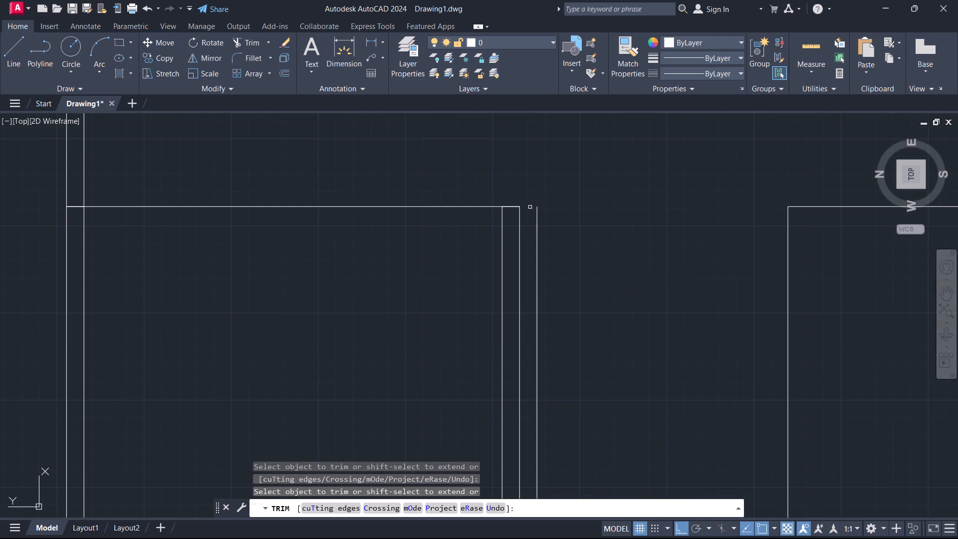
{"action": "key", "text": "ctrl+z"}
{"action": "left_click", "coordinate": [509, 208]}
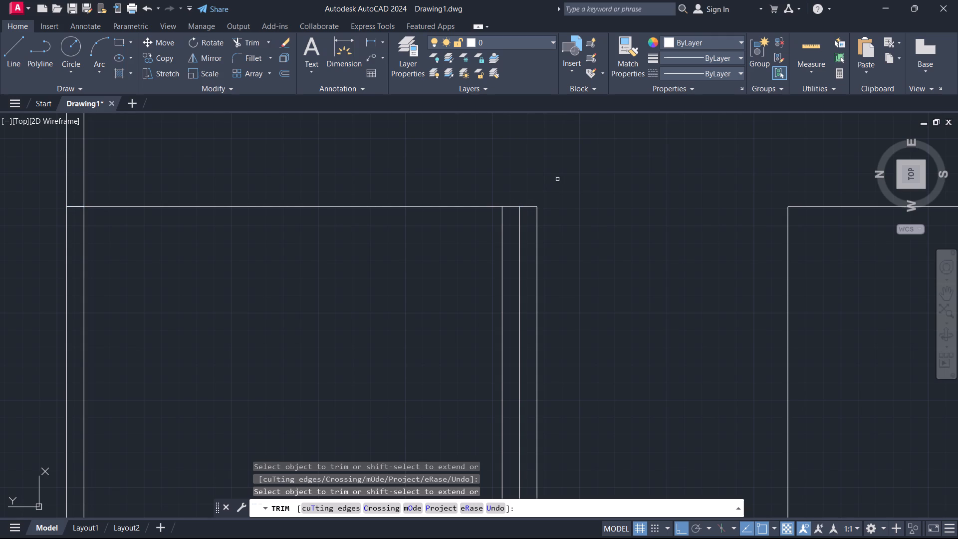
{"action": "left_click", "coordinate": [74, 205]}
{"action": "key", "text": "Escape"}
Dismiss the low-battery notice.
{"action": "scroll", "coordinate": [219, 185], "scroll_direction": "down", "scroll_amount": 3}
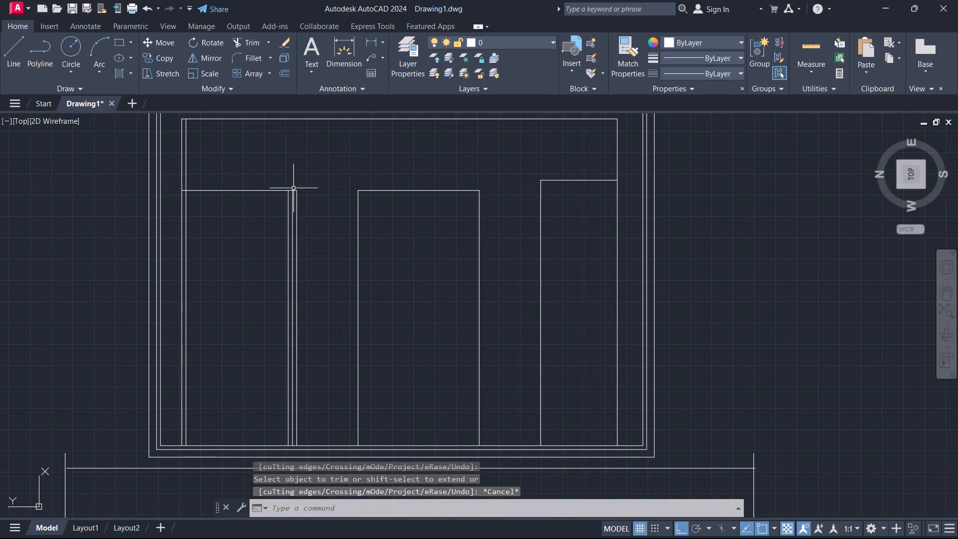
{"action": "scroll", "coordinate": [414, 265], "scroll_direction": "down", "scroll_amount": 1}
{"action": "middle_click_drag", "start_coordinate": [414, 265], "coordinate": [428, 244]}
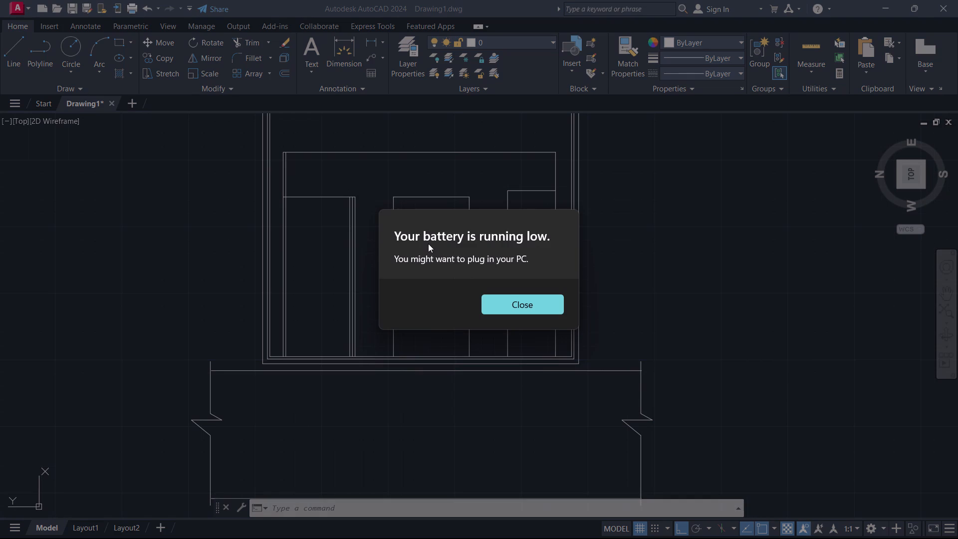
{"action": "left_click", "coordinate": [519, 305]}
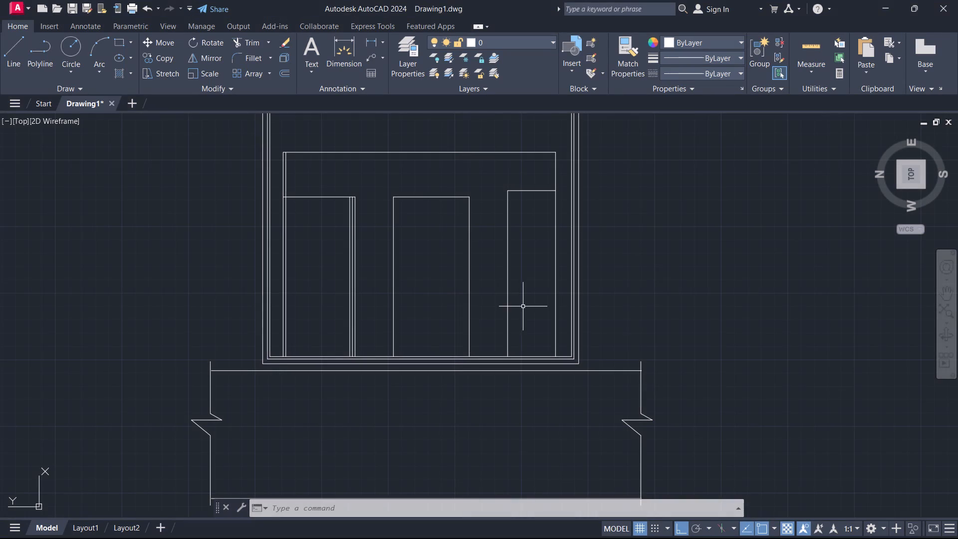
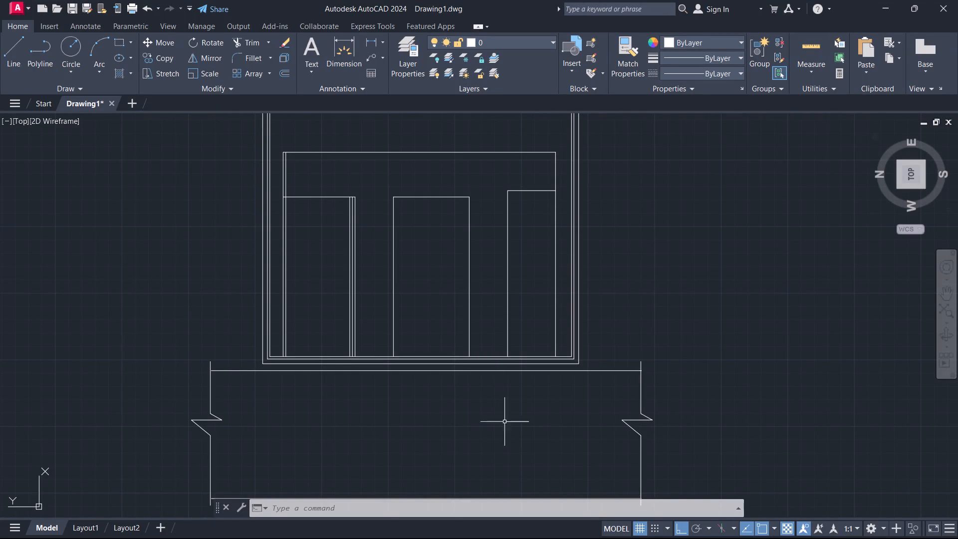
Offset the left room's inner left wall line 10' inward to create a centre line.
{"action": "scroll", "coordinate": [504, 421], "scroll_direction": "down", "scroll_amount": 1}
{"action": "middle_click_drag", "start_coordinate": [584, 322], "coordinate": [545, 385]}
{"action": "scroll", "coordinate": [389, 384], "scroll_direction": "up", "scroll_amount": 1}
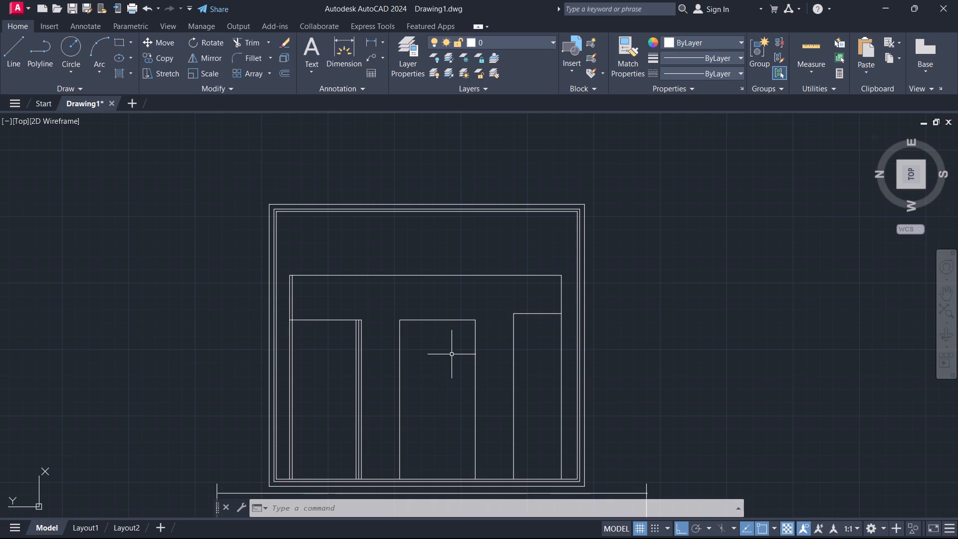
{"action": "middle_click_drag", "start_coordinate": [448, 359], "coordinate": [492, 364]}
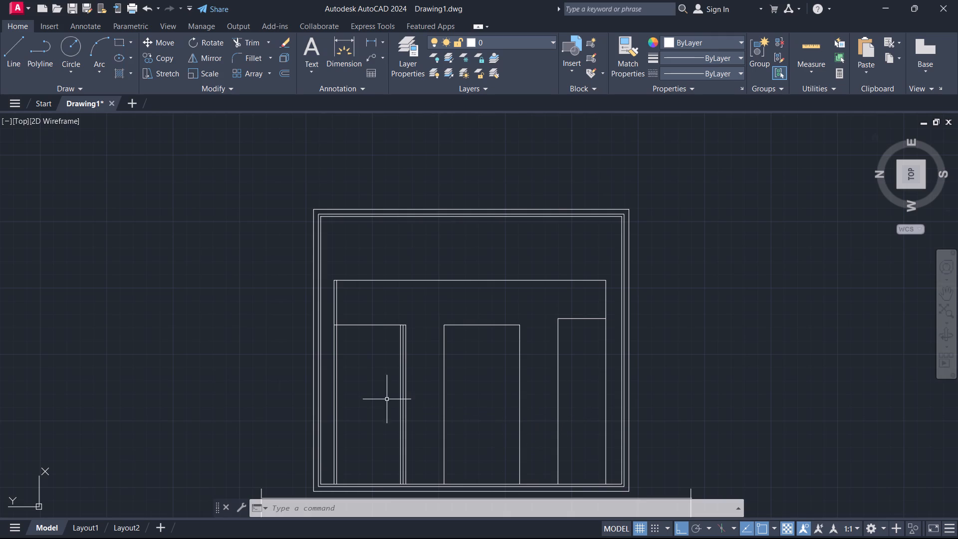
{"action": "middle_click_drag", "start_coordinate": [384, 396], "coordinate": [370, 386]}
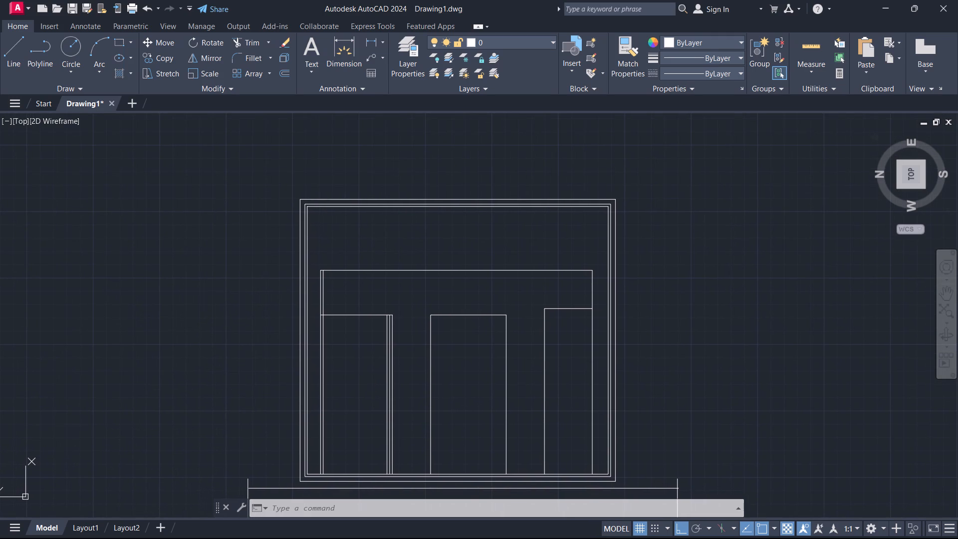
{"action": "key", "text": "o"}
{"action": "key", "text": "Return"}
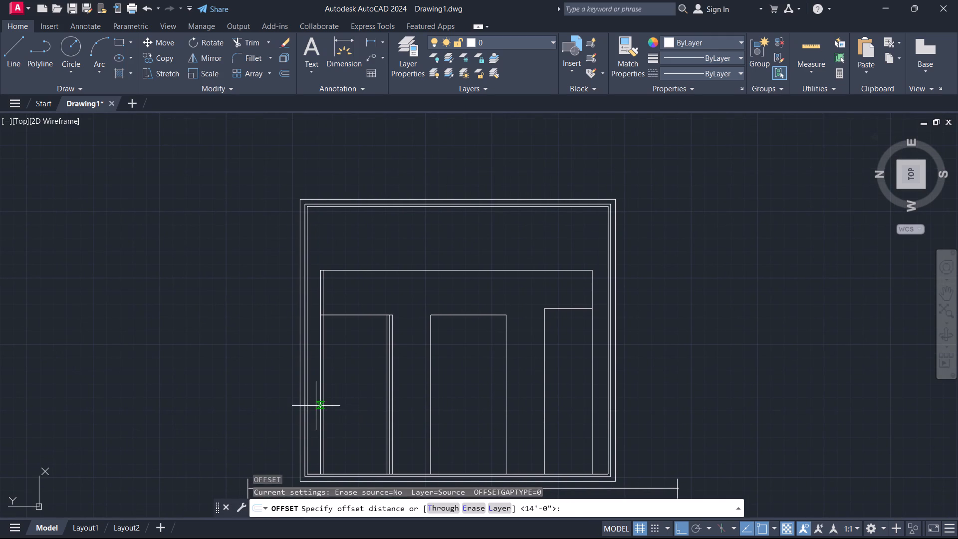
{"action": "left_click", "coordinate": [325, 406]}
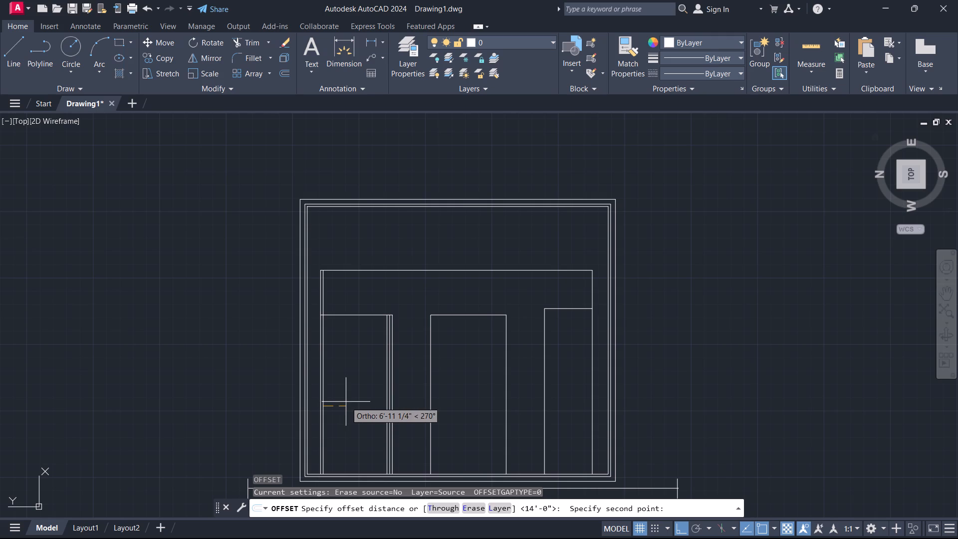
{"action": "type", "text": "10'"}
{"action": "key", "text": "Return"}
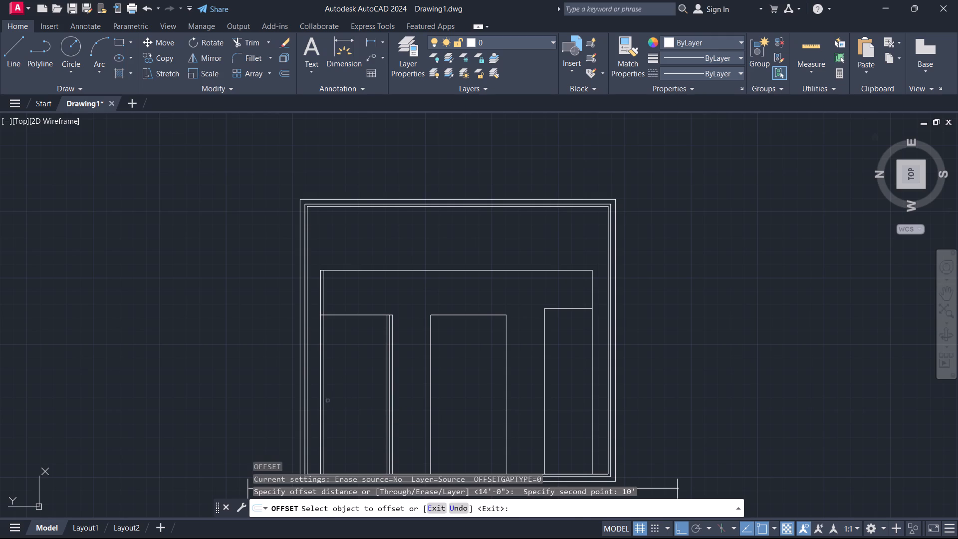
{"action": "left_click", "coordinate": [324, 401]}
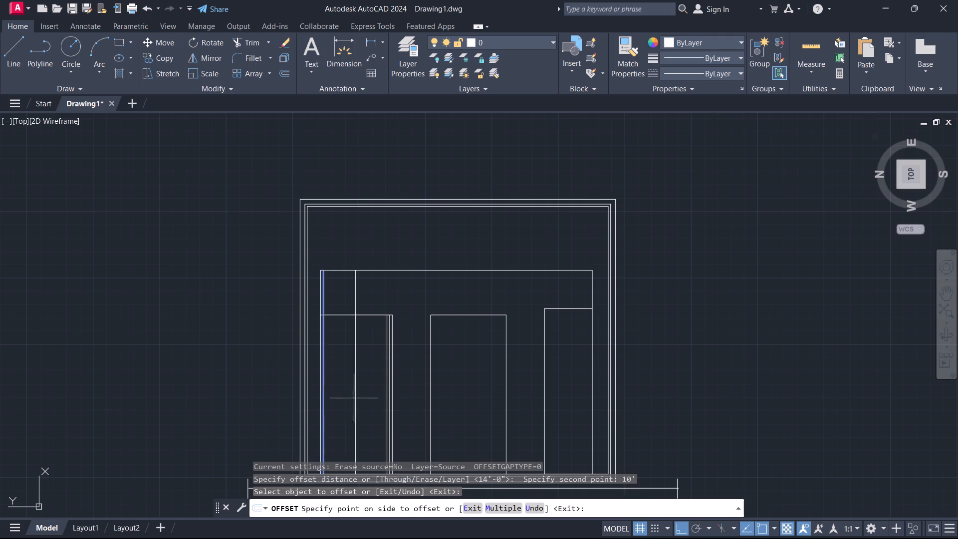
{"action": "left_click", "coordinate": [361, 396]}
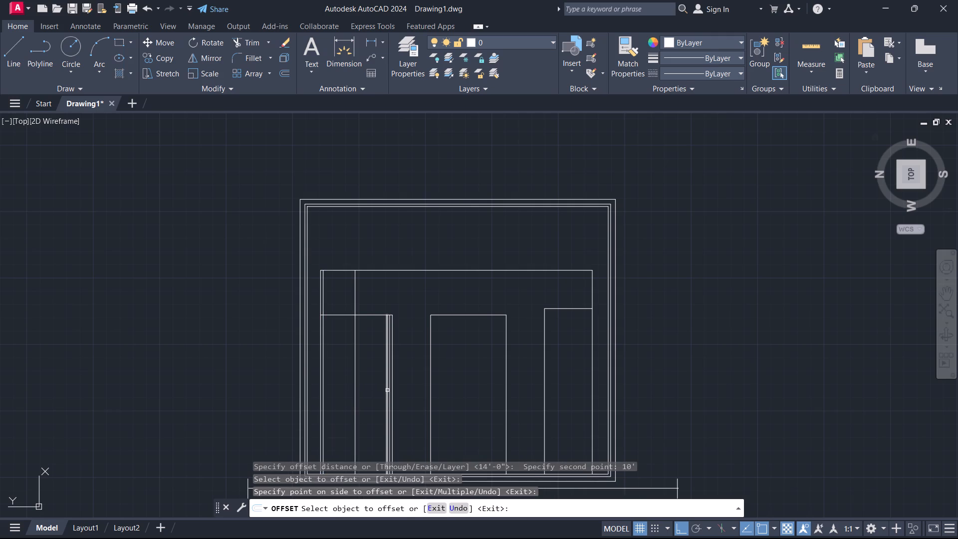
{"action": "key", "text": "Escape"}
Trim the part of the new centre line that extends above the left room's top line.
{"action": "key", "text": "t"}
{"action": "key", "text": "r"}
{"action": "key", "text": "Return"}
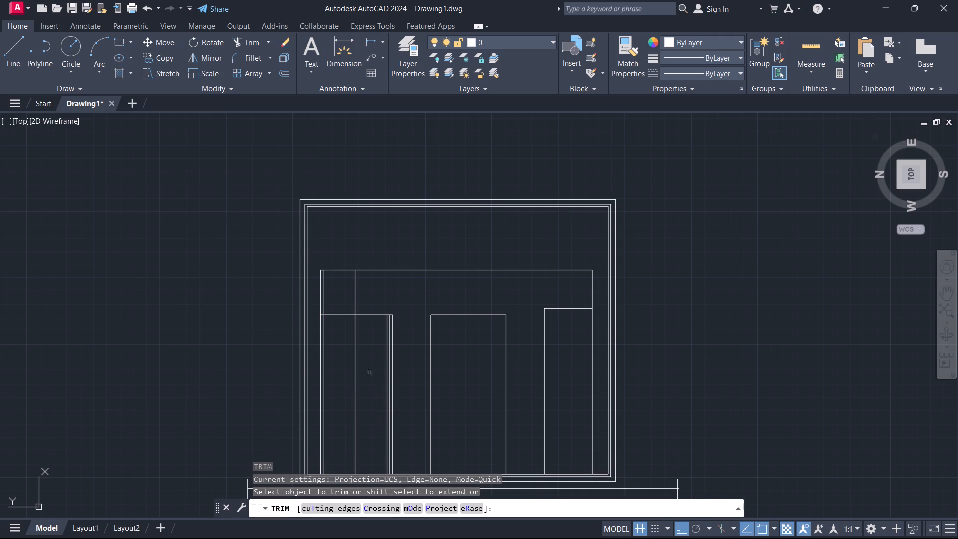
{"action": "left_click", "coordinate": [368, 303]}
{"action": "left_click", "coordinate": [343, 303]}
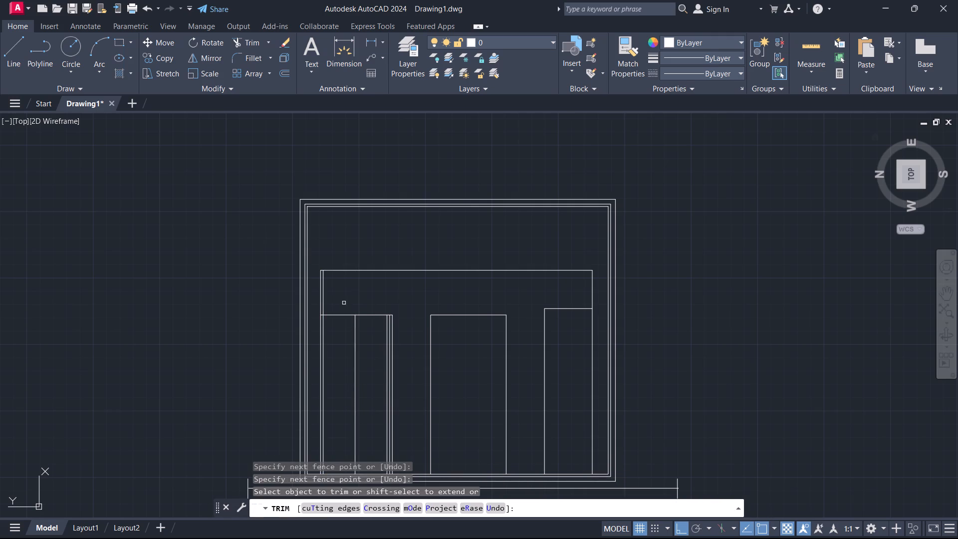
{"action": "key", "text": "Escape"}
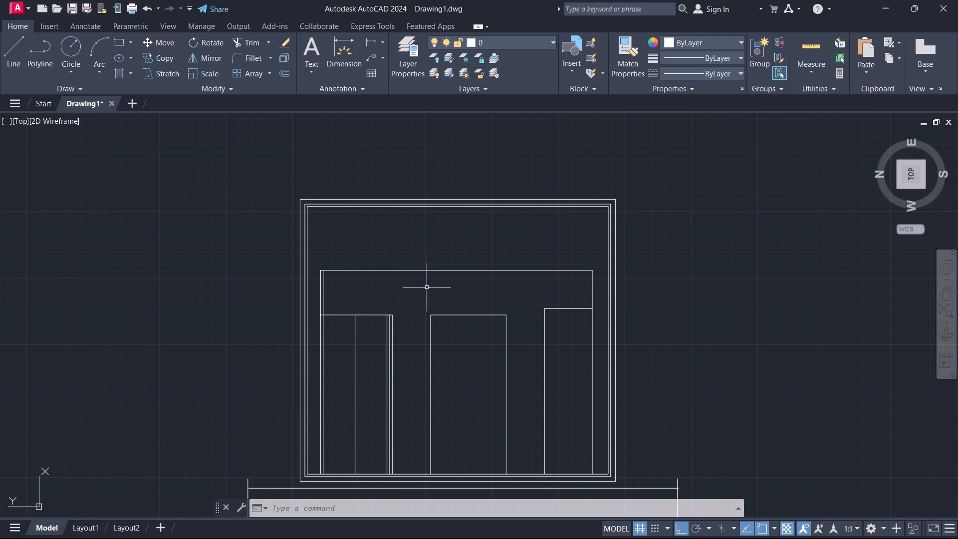
With ortho off, draw a closed flat triangle from the centre line's top end to the left room's two inner side walls.
{"action": "scroll", "coordinate": [419, 285], "scroll_direction": "down", "scroll_amount": 1}
{"action": "middle_click_drag", "start_coordinate": [428, 293], "coordinate": [428, 278]}
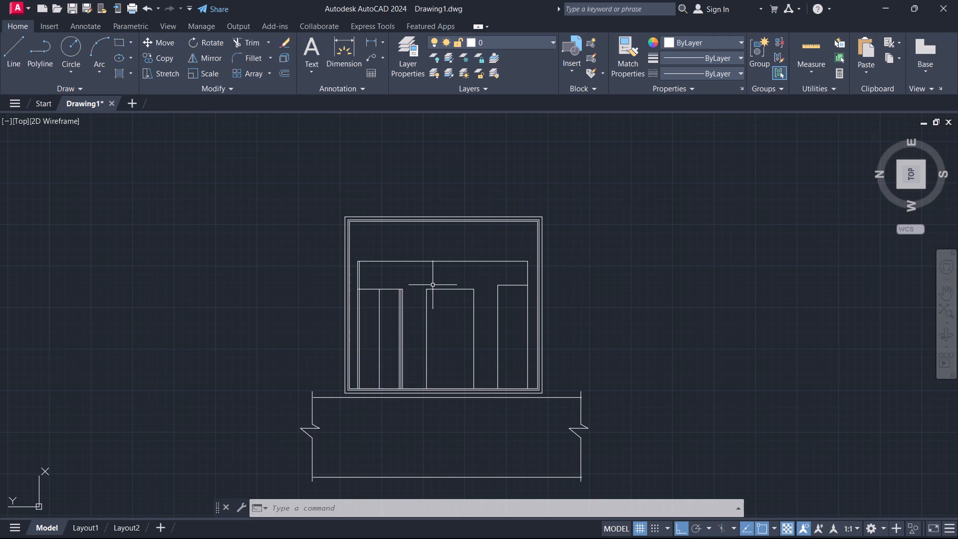
{"action": "key", "text": "Escape"}
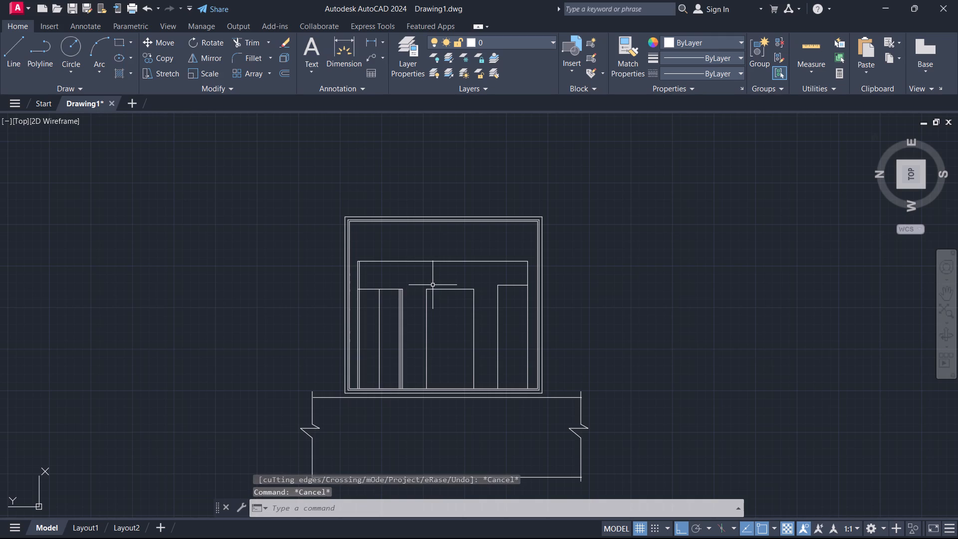
{"action": "key", "text": "l"}
{"action": "key", "text": "Return"}
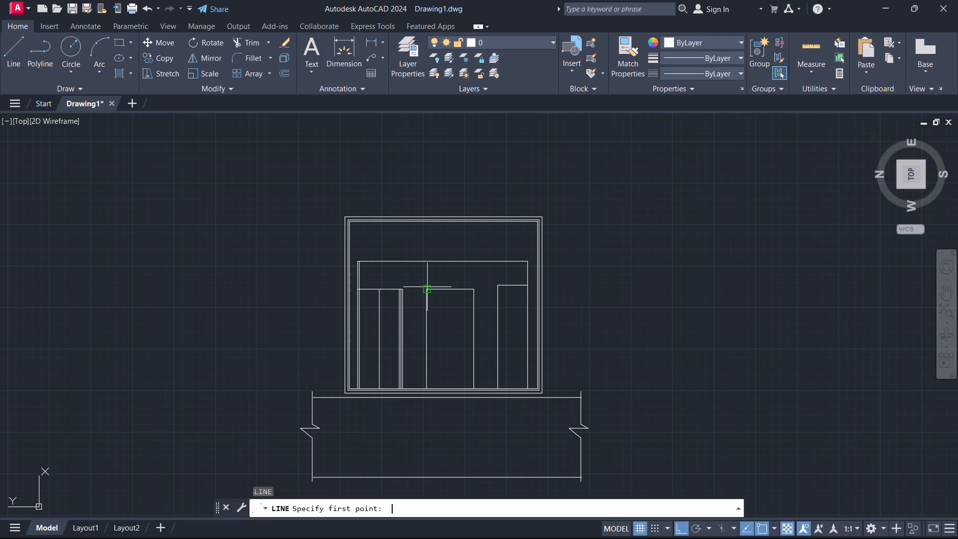
{"action": "scroll", "coordinate": [375, 282], "scroll_direction": "up", "scroll_amount": 3}
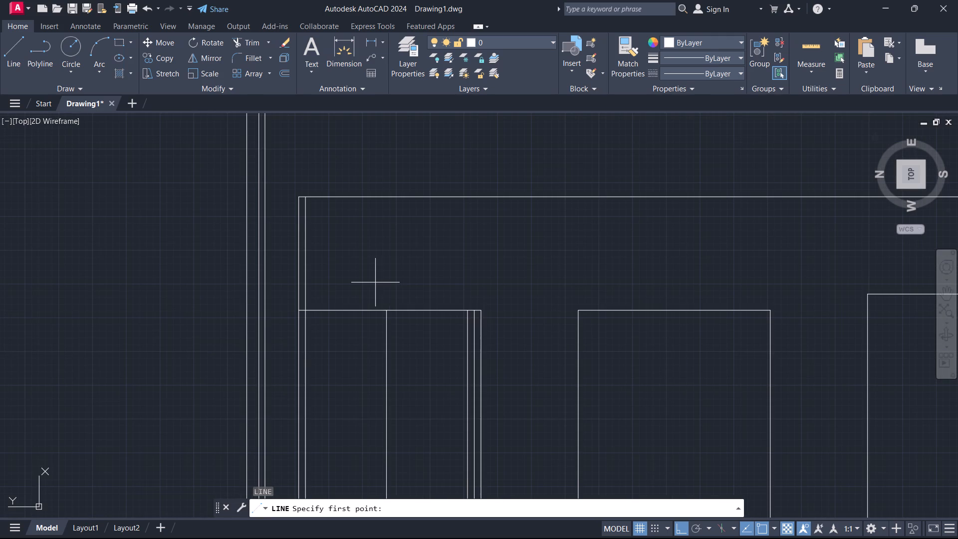
{"action": "key", "text": "F8"}
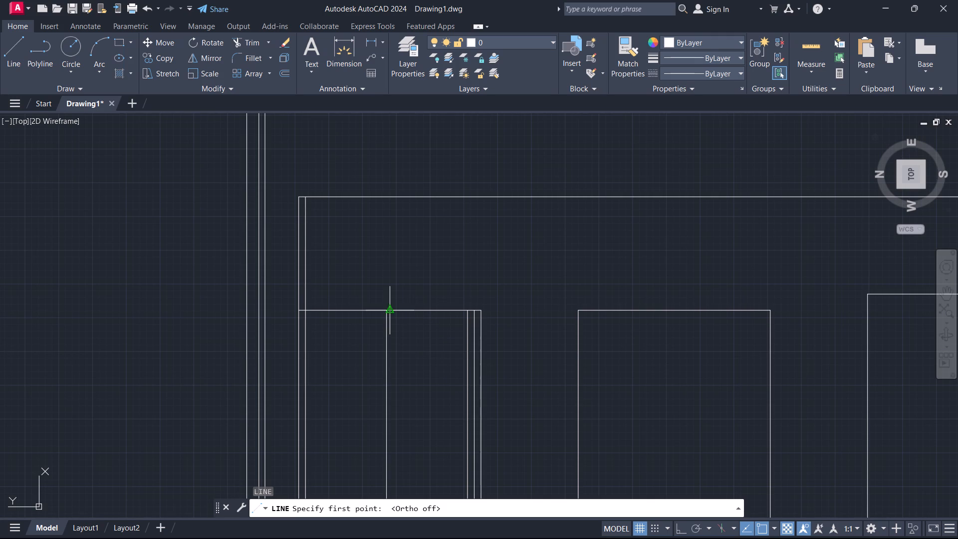
{"action": "left_click", "coordinate": [387, 312]}
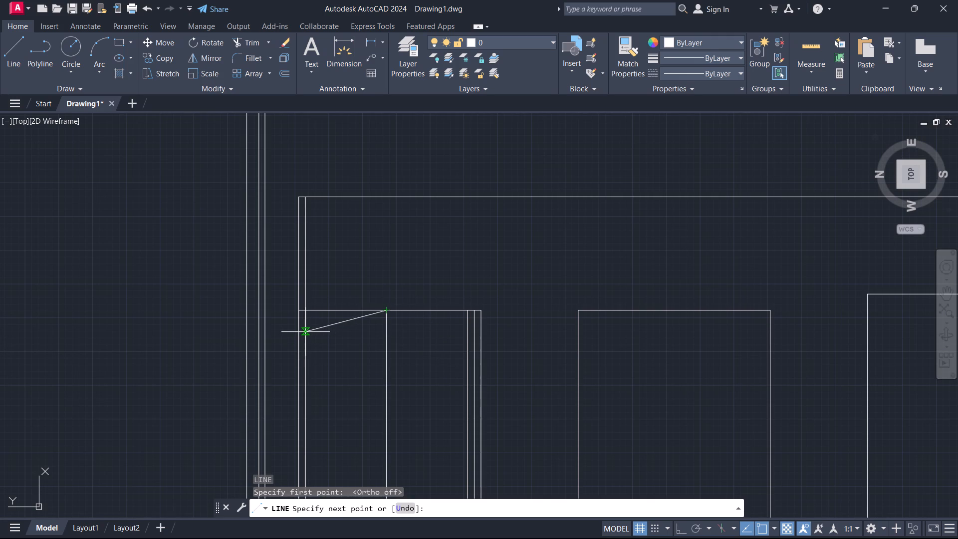
{"action": "left_click", "coordinate": [305, 332]}
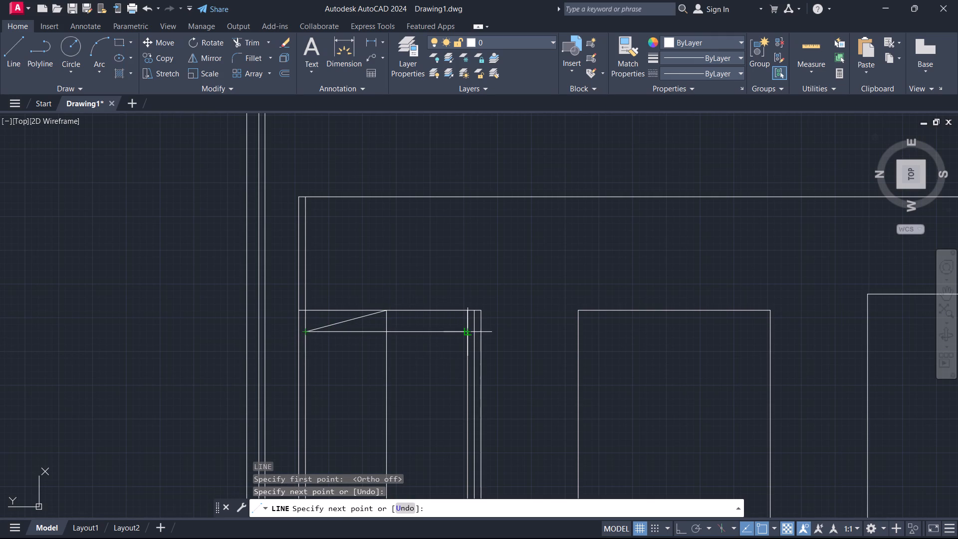
{"action": "left_click", "coordinate": [468, 327]}
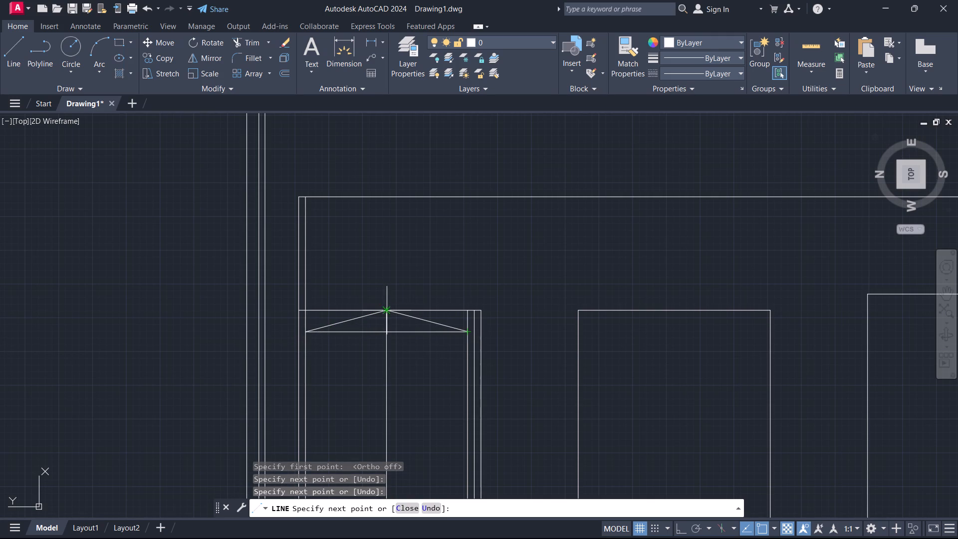
{"action": "left_click", "coordinate": [386, 307]}
{"action": "key", "text": "Escape"}
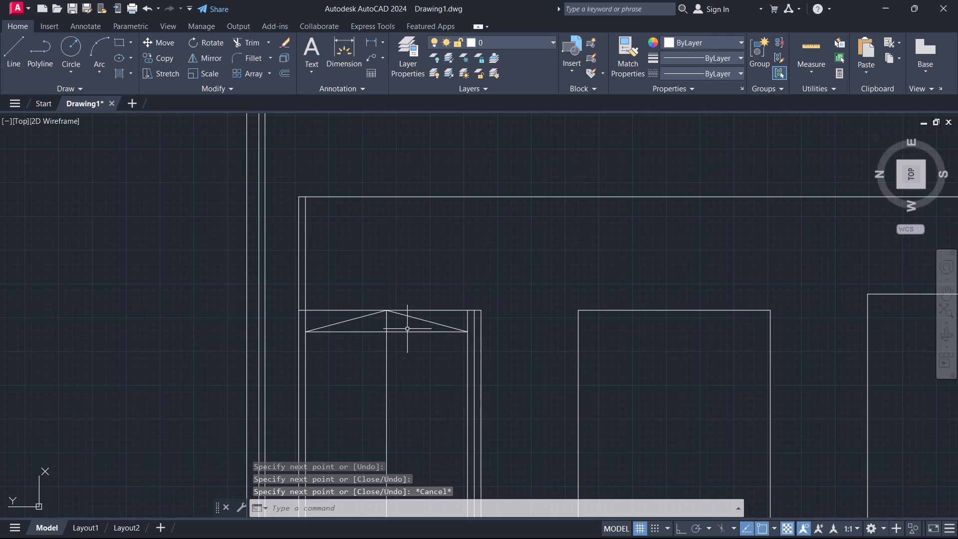
Erase the triangle's horizontal base line, leaving only the two sloped lines.
{"action": "left_click", "coordinate": [407, 333]}
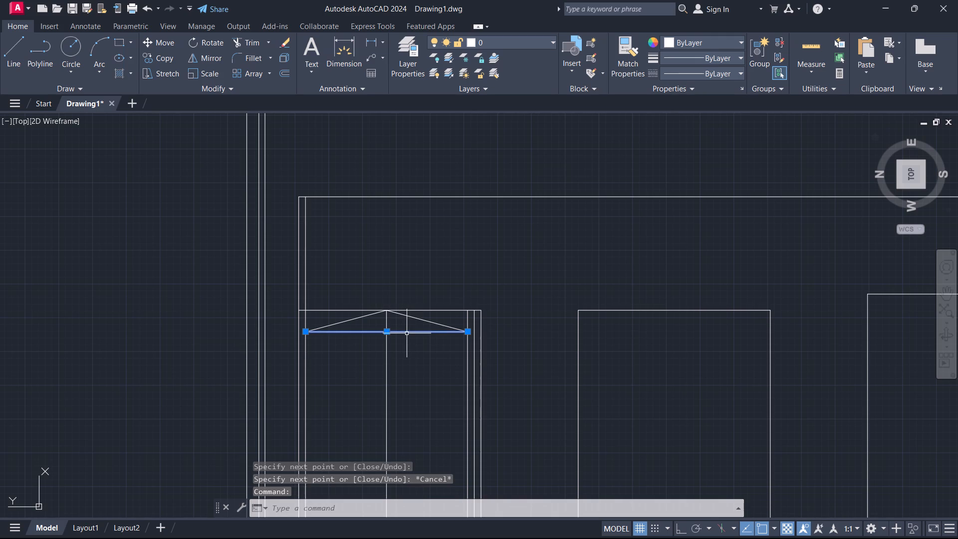
{"action": "key", "text": "e"}
{"action": "key", "text": "Return"}
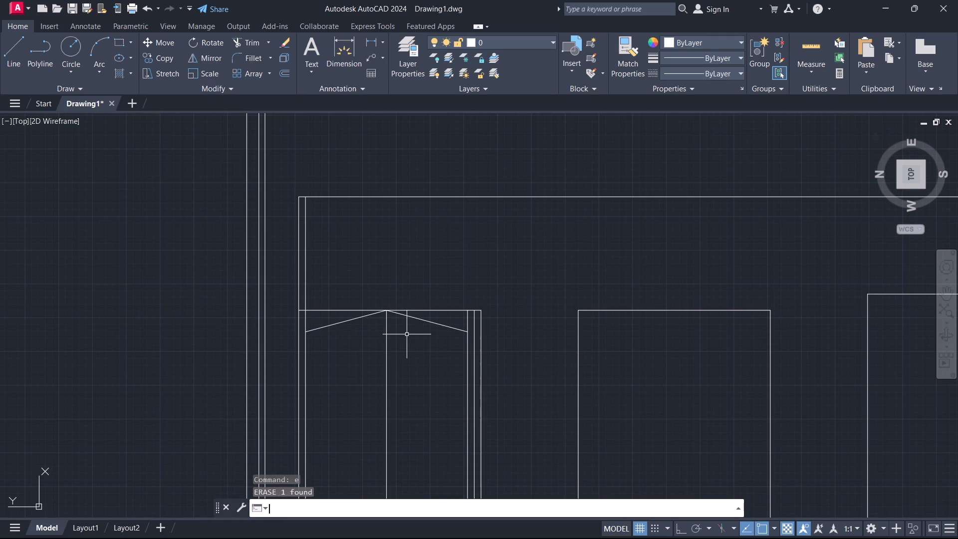
Copy the two sloped lines as a 20-item array, fitted with ortho on from their right end down to the left room's bottom line.
{"action": "left_click", "coordinate": [436, 324]}
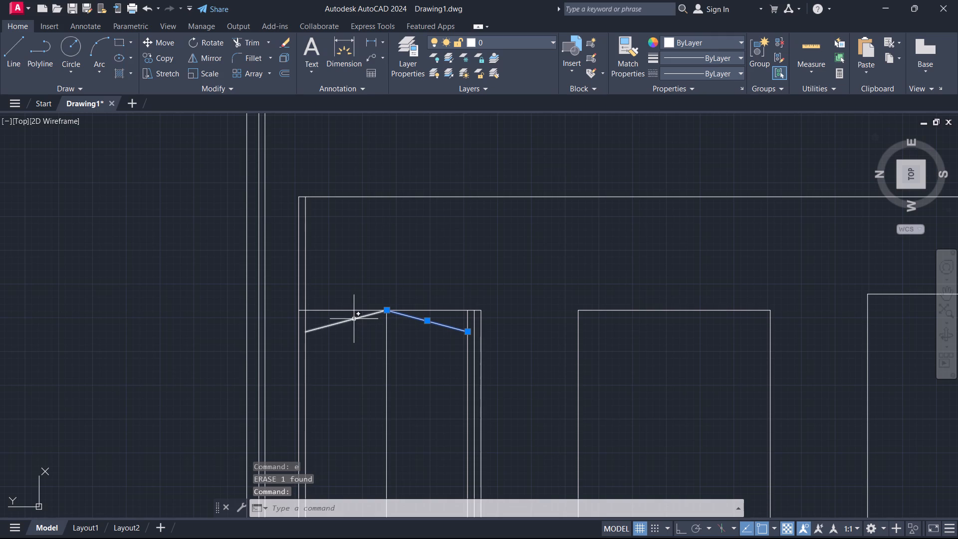
{"action": "left_click", "coordinate": [354, 319]}
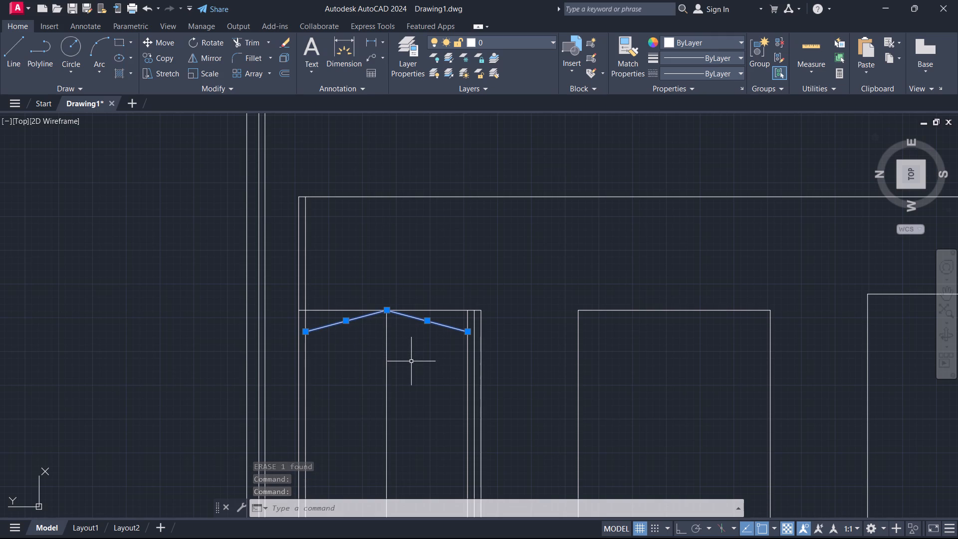
{"action": "key", "text": "c"}
{"action": "key", "text": "o"}
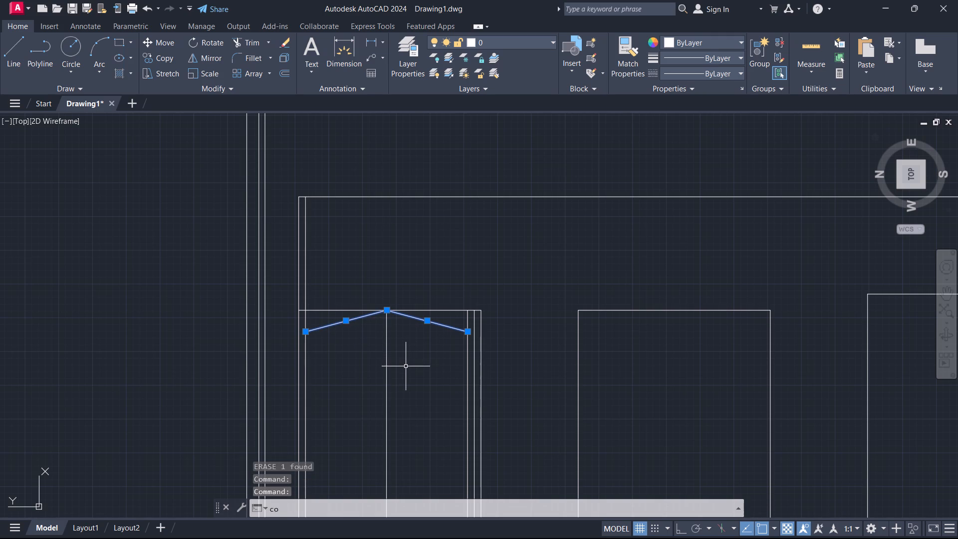
{"action": "key", "text": "Return"}
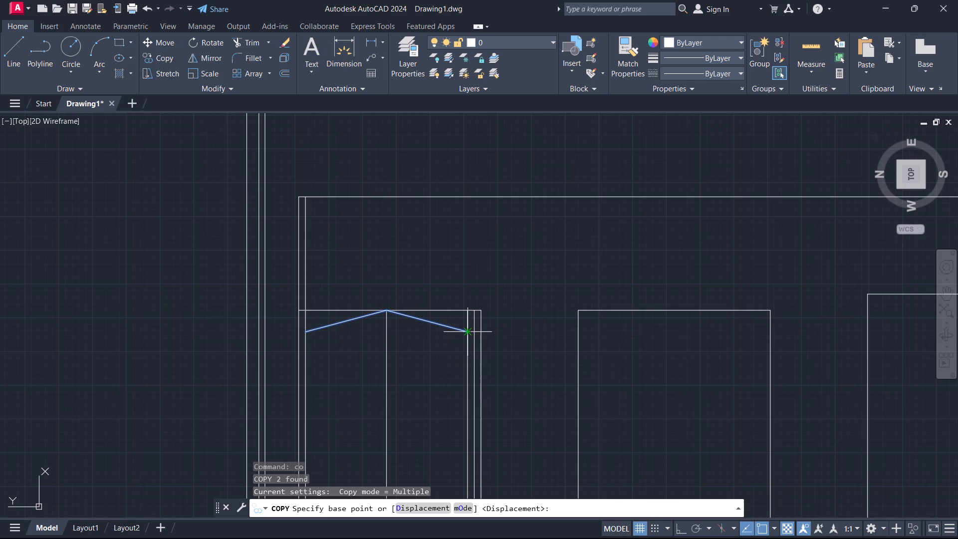
{"action": "left_click", "coordinate": [470, 334]}
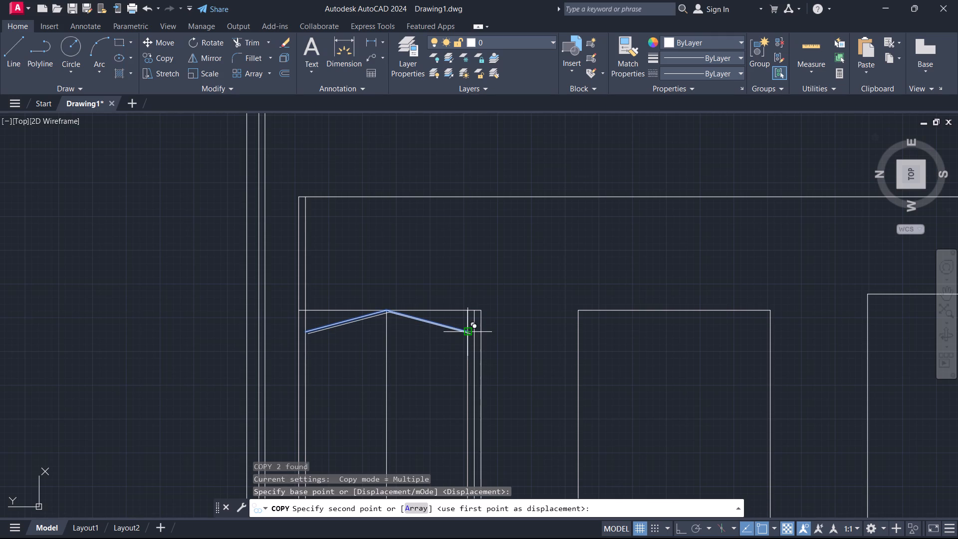
{"action": "key", "text": "a"}
{"action": "key", "text": "Return"}
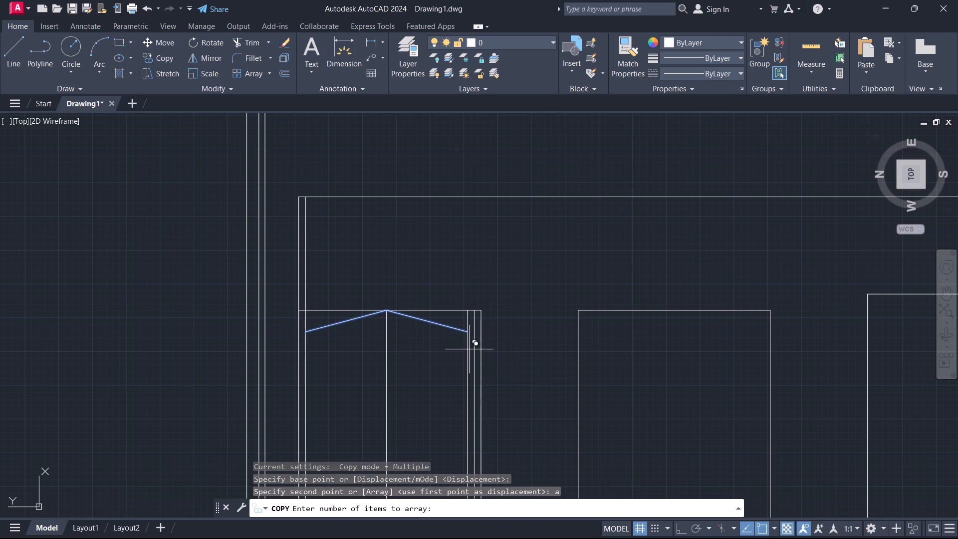
{"action": "scroll", "coordinate": [461, 347], "scroll_direction": "down", "scroll_amount": 2}
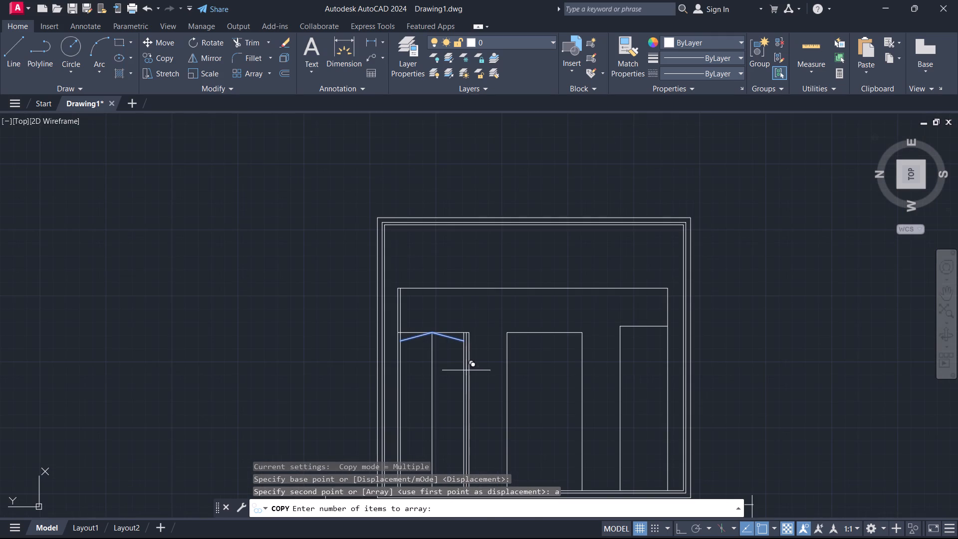
{"action": "middle_click_drag", "start_coordinate": [466, 370], "coordinate": [483, 262]}
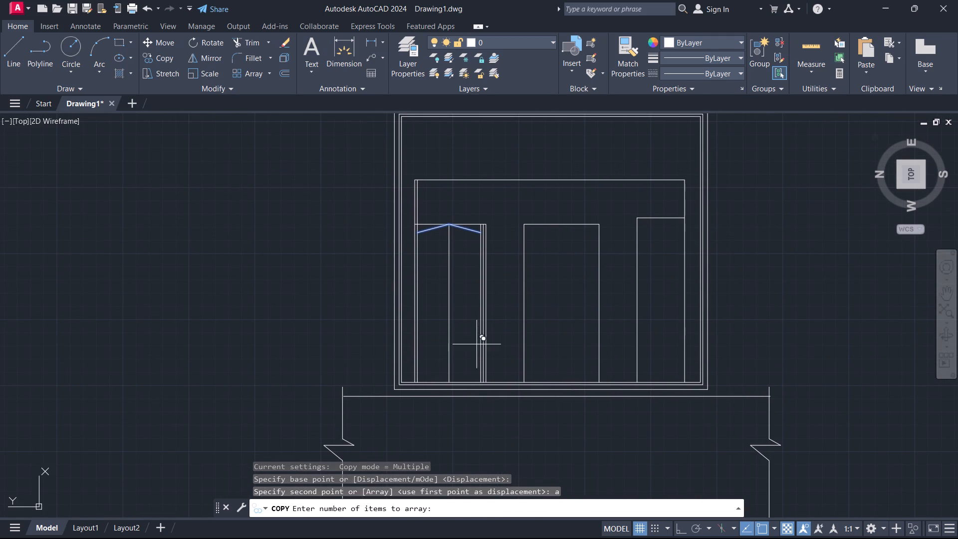
{"action": "type", "text": "20"}
{"action": "key", "text": "Return"}
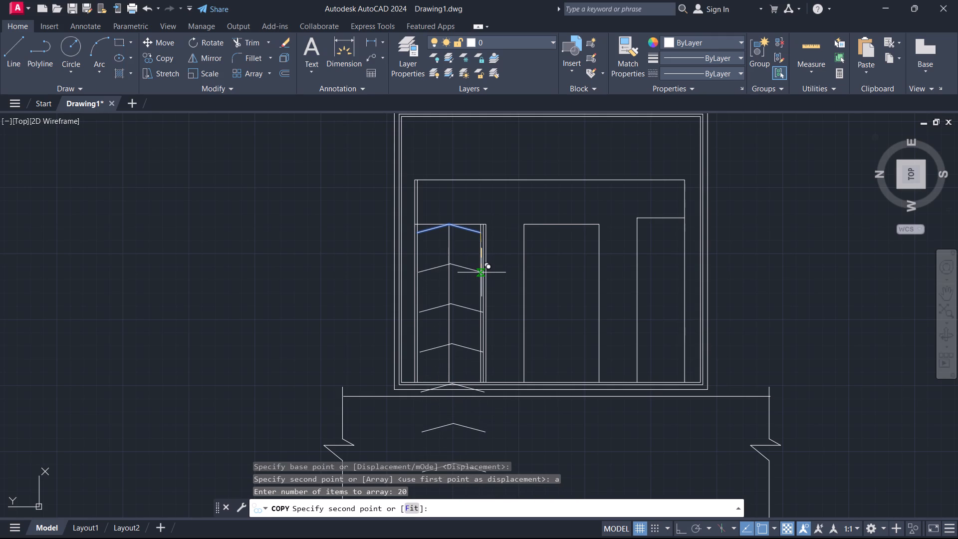
{"action": "key", "text": "f"}
{"action": "key", "text": "Return"}
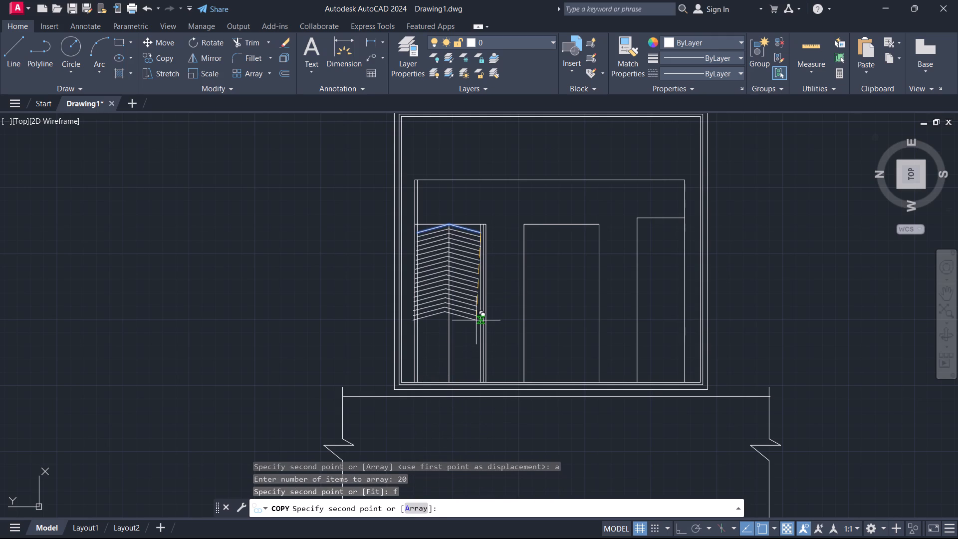
{"action": "key", "text": "F8"}
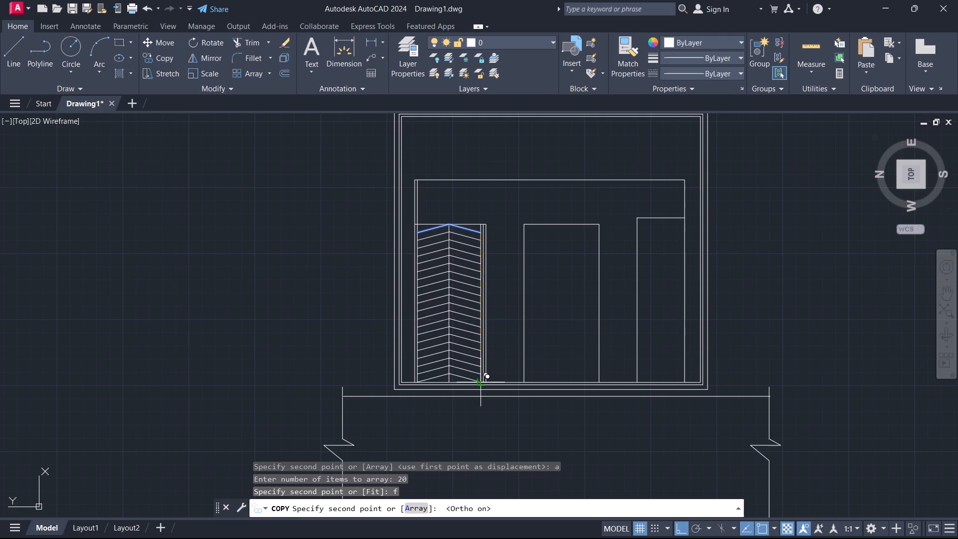
{"action": "scroll", "coordinate": [479, 387], "scroll_direction": "up", "scroll_amount": 6}
{"action": "left_click", "coordinate": [492, 328]}
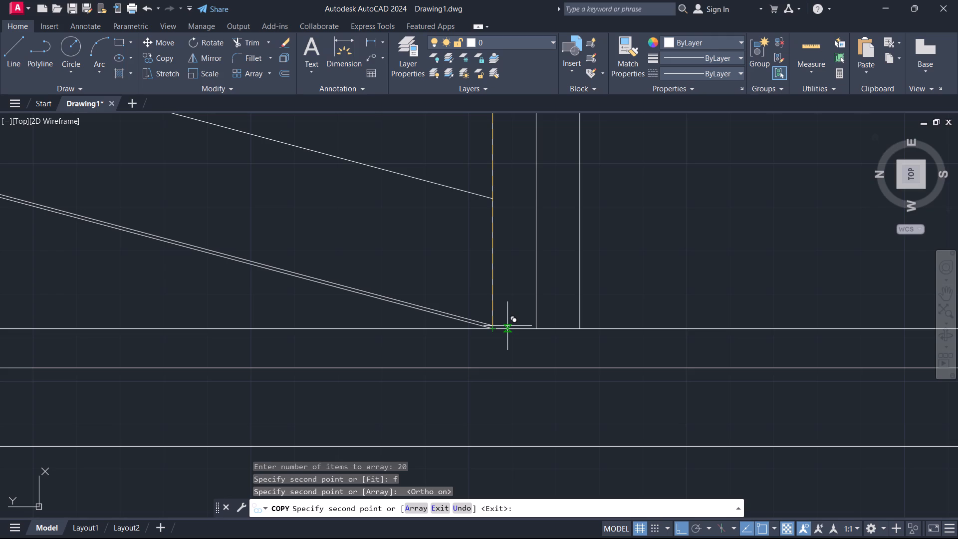
{"action": "key", "text": "Escape"}
Measure the top width of the middle room with a linear dimension between its two upper corners, without placing it.
{"action": "scroll", "coordinate": [472, 293], "scroll_direction": "down", "scroll_amount": 2}
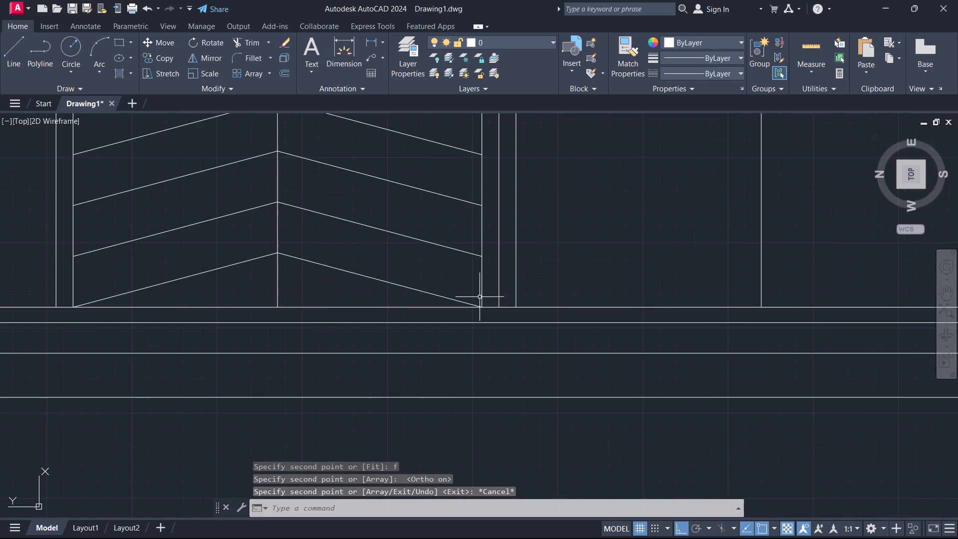
{"action": "scroll", "coordinate": [480, 296], "scroll_direction": "down", "scroll_amount": 3}
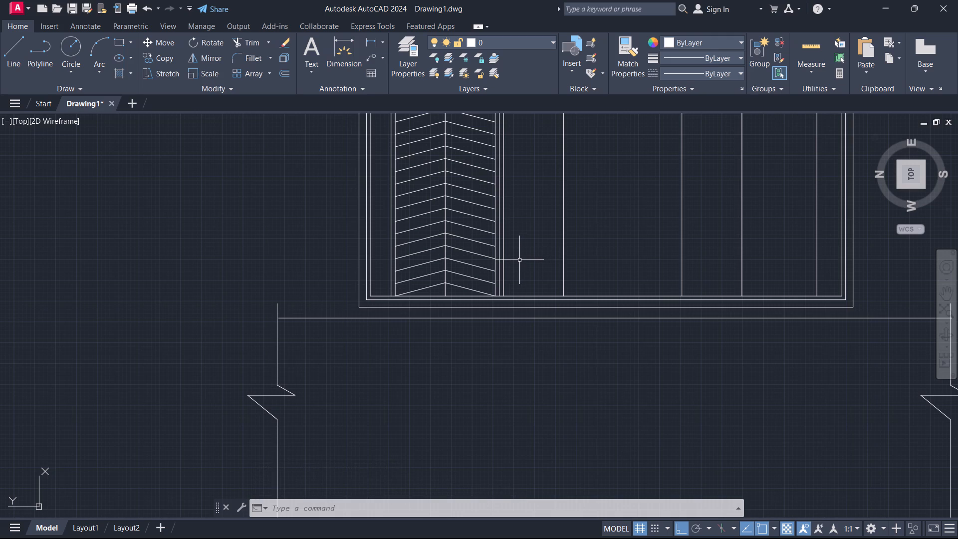
{"action": "scroll", "coordinate": [519, 261], "scroll_direction": "down", "scroll_amount": 1}
{"action": "middle_click_drag", "start_coordinate": [519, 260], "coordinate": [443, 309]}
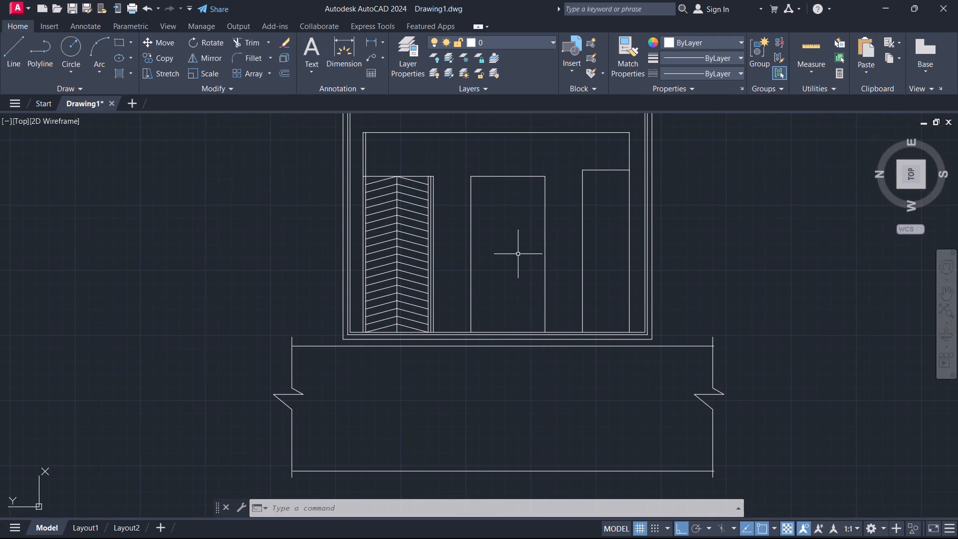
{"action": "middle_click_drag", "start_coordinate": [519, 254], "coordinate": [499, 267]}
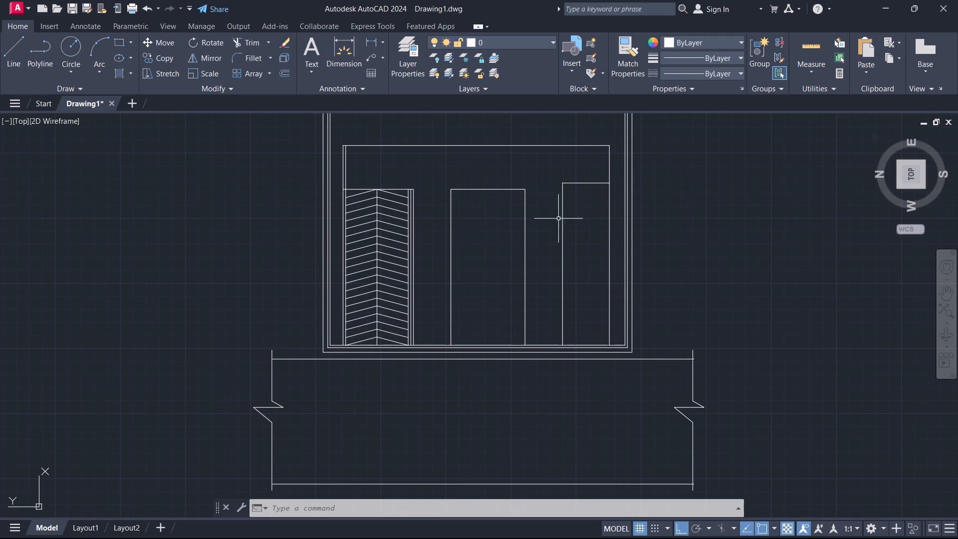
{"action": "left_click", "coordinate": [370, 45]}
{"action": "left_click", "coordinate": [451, 190]}
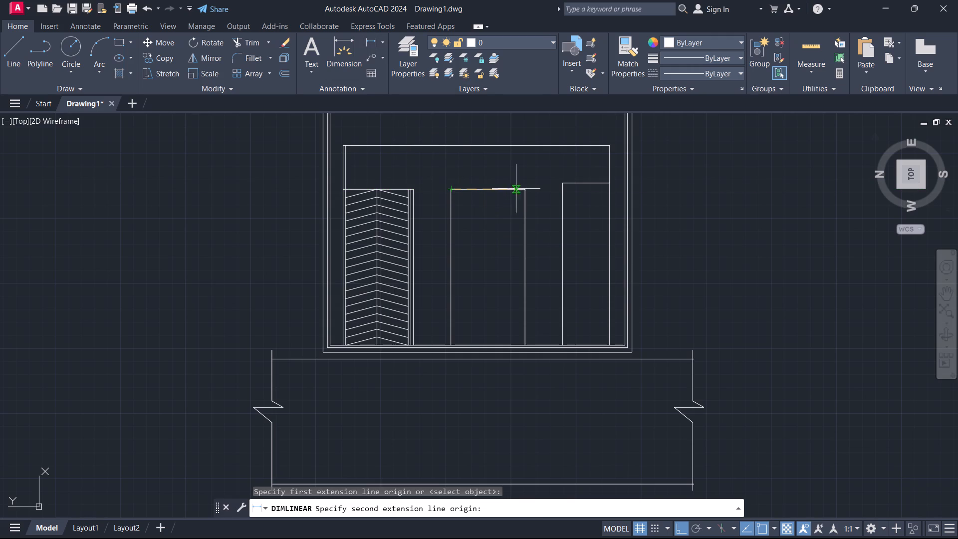
{"action": "left_click", "coordinate": [524, 188]}
{"action": "scroll", "coordinate": [490, 215], "scroll_direction": "up", "scroll_amount": 7}
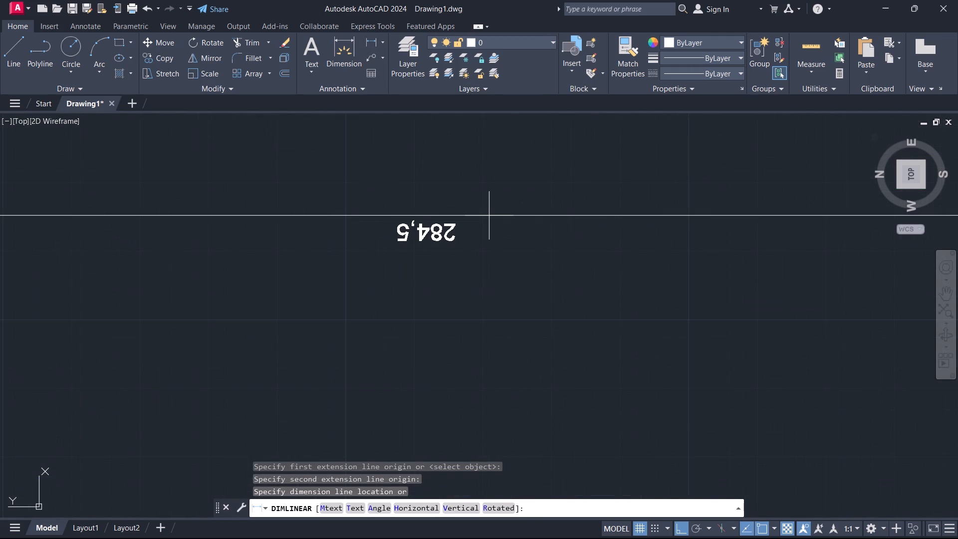
{"action": "key", "text": "Escape"}
Modify the ISO-25 dimension style to use Architectural as the primary unit format and set the style current.
{"action": "key", "text": "d"}
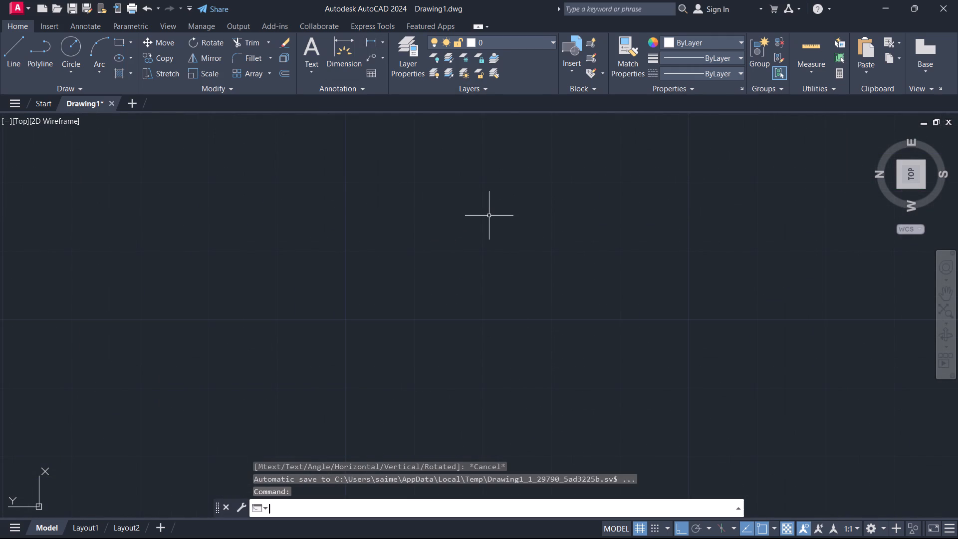
{"action": "key", "text": "Return"}
{"action": "left_click", "coordinate": [608, 248]}
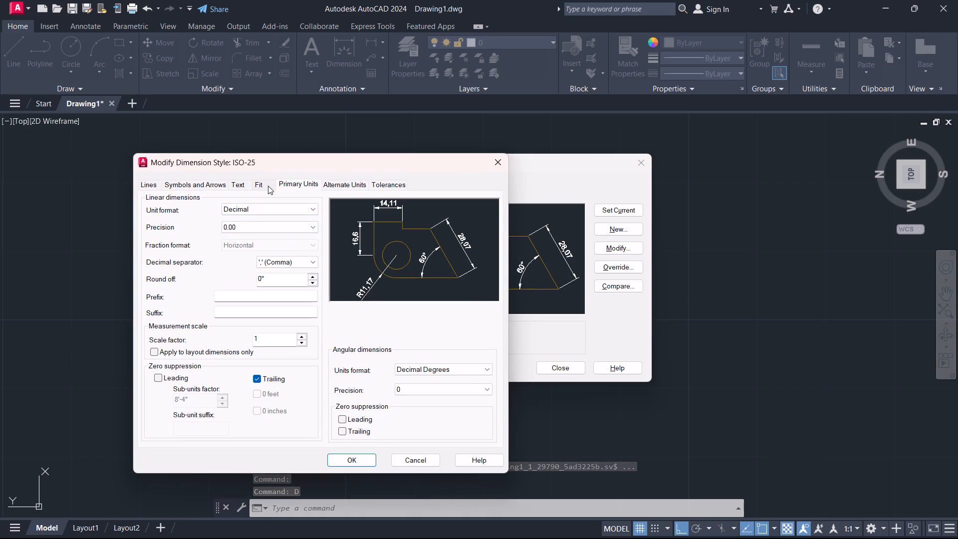
{"action": "left_click", "coordinate": [314, 212]}
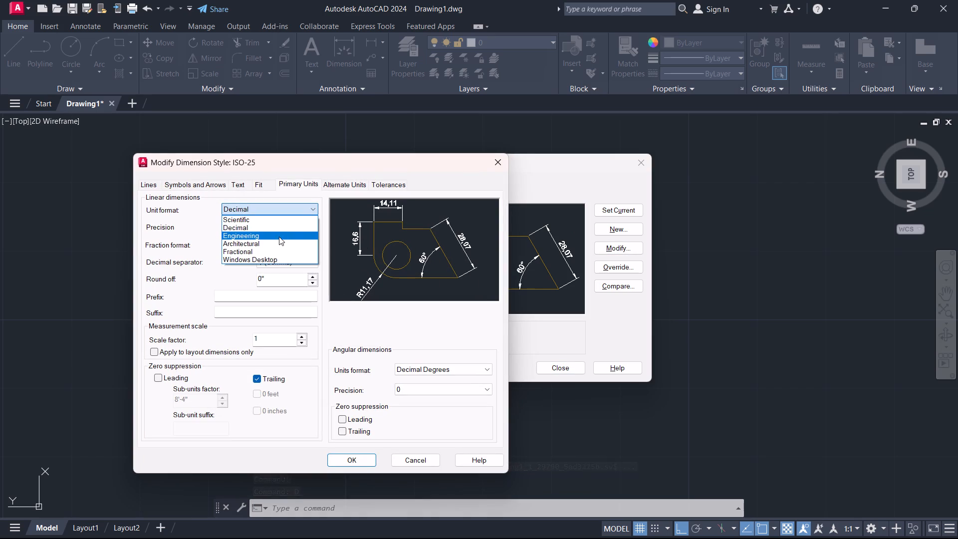
{"action": "left_click", "coordinate": [275, 245]}
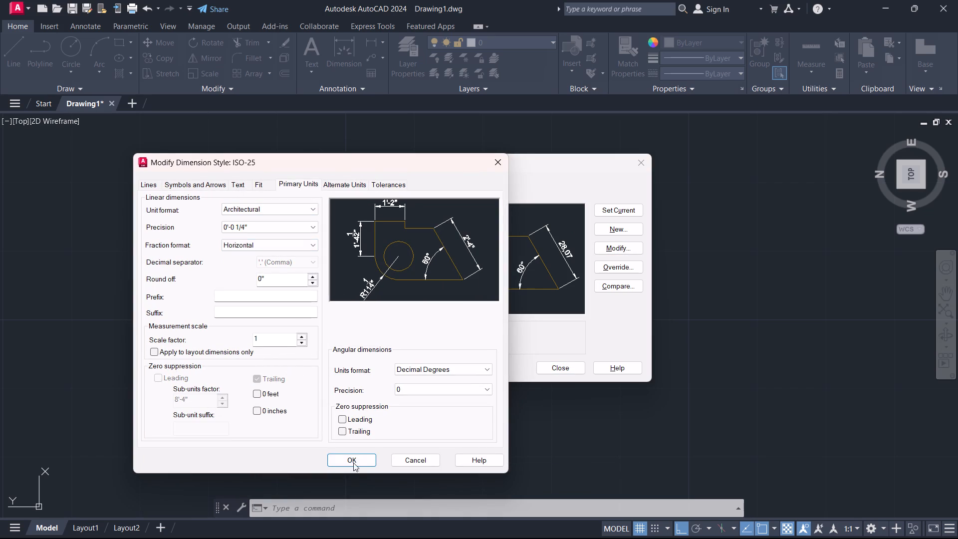
{"action": "left_click", "coordinate": [358, 456]}
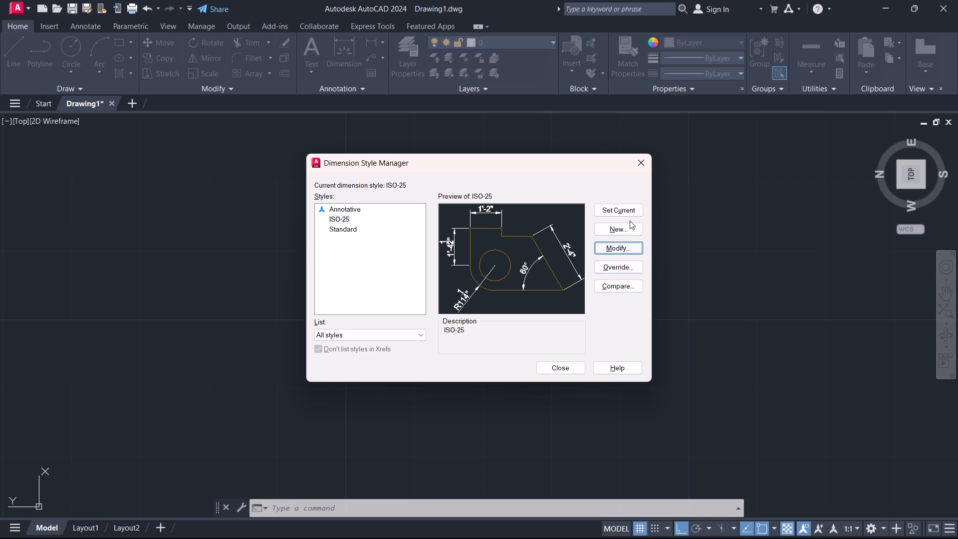
{"action": "left_click", "coordinate": [623, 206]}
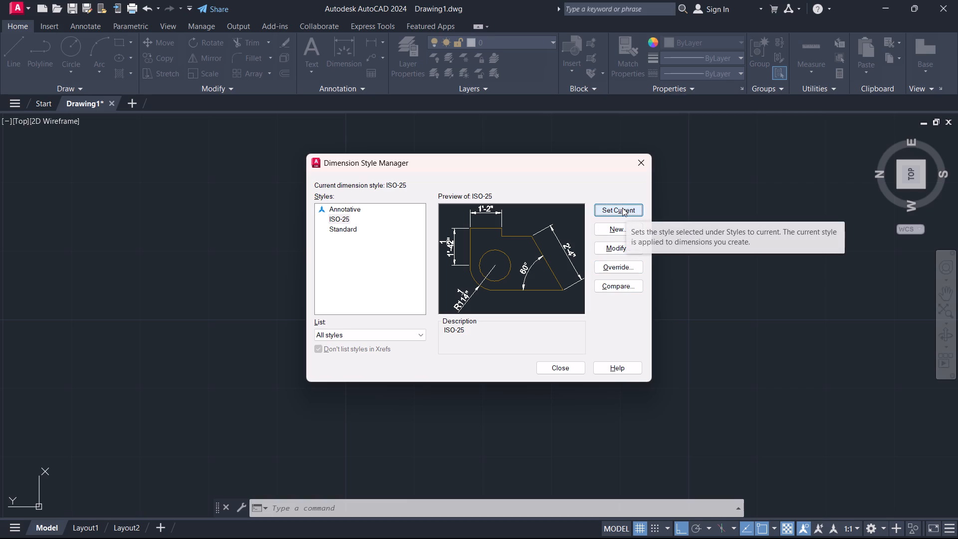
{"action": "left_click", "coordinate": [564, 369]}
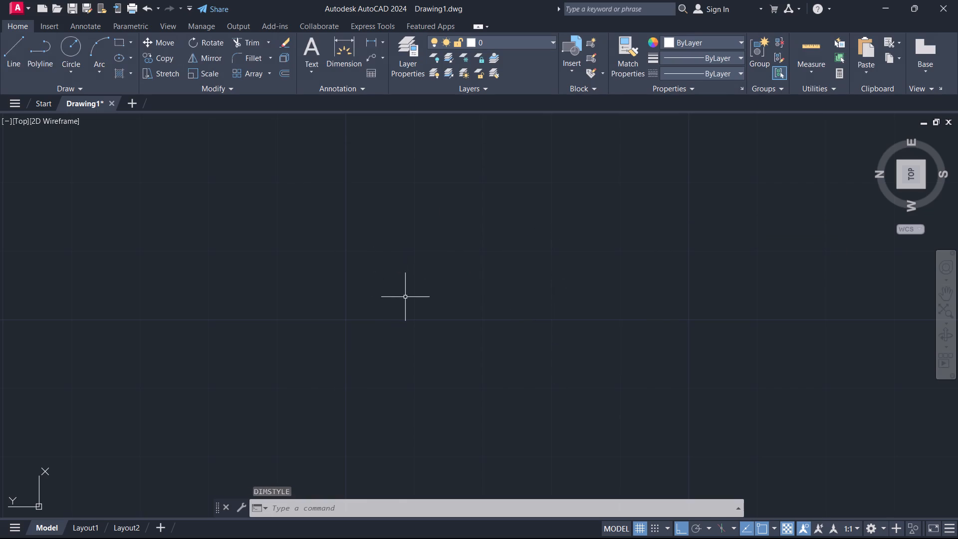
Measure the middle room's top width again with a linear dimension between its upper corners, without placing it.
{"action": "scroll", "coordinate": [409, 293], "scroll_direction": "down", "scroll_amount": 5}
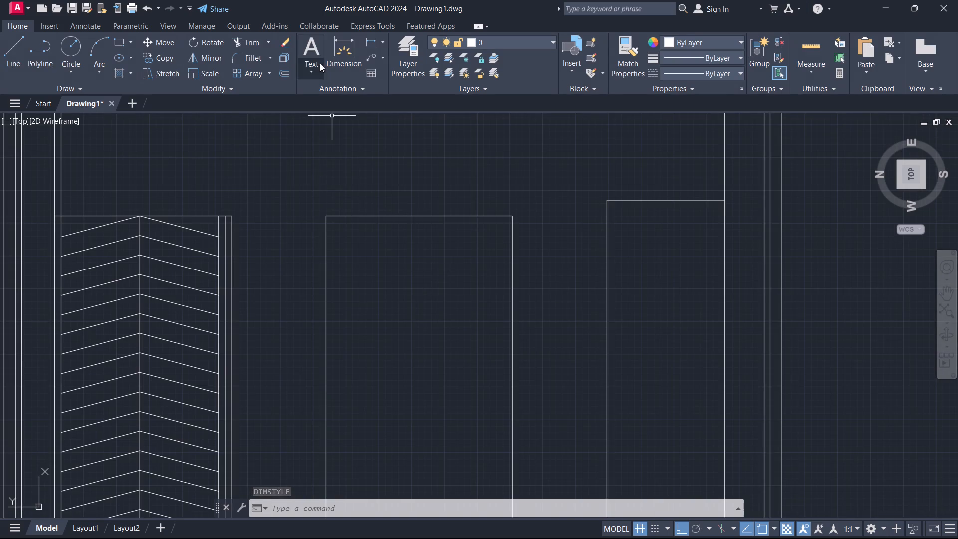
{"action": "left_click", "coordinate": [371, 38]}
{"action": "left_click", "coordinate": [324, 216]}
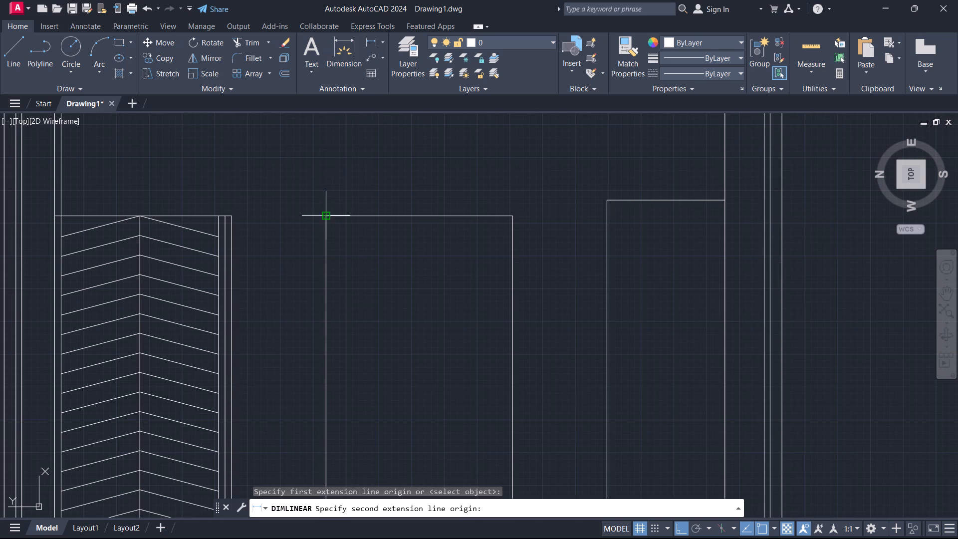
{"action": "left_click", "coordinate": [514, 219]}
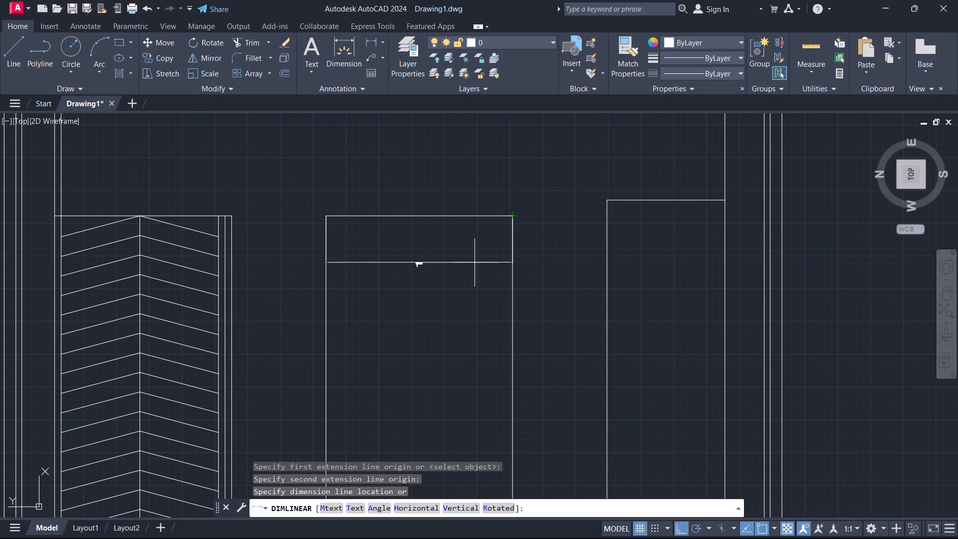
{"action": "scroll", "coordinate": [447, 317], "scroll_direction": "up", "scroll_amount": 4}
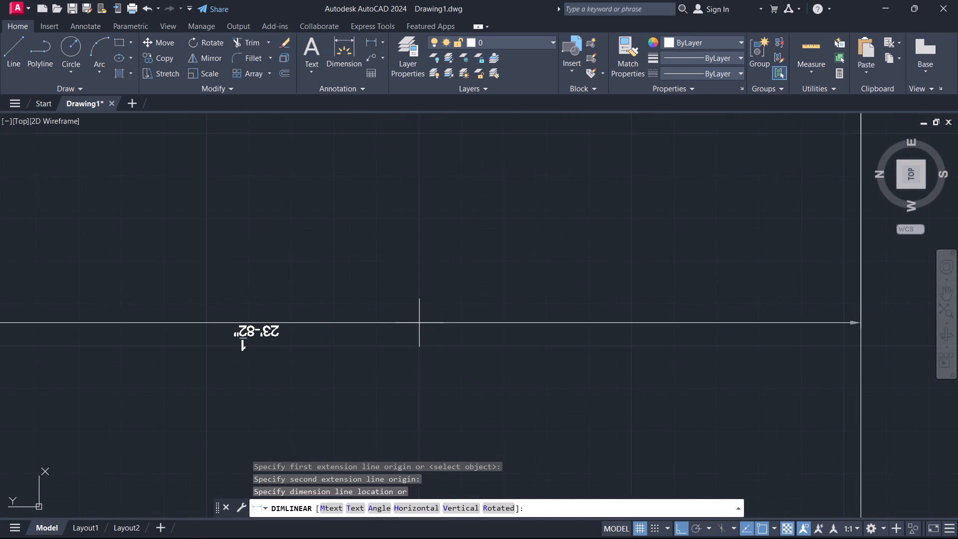
{"action": "key", "text": "Escape"}
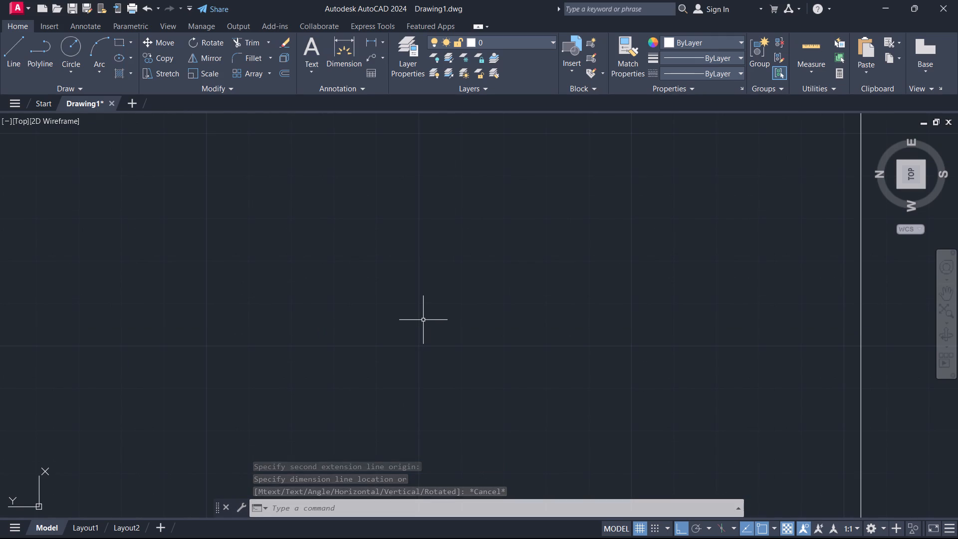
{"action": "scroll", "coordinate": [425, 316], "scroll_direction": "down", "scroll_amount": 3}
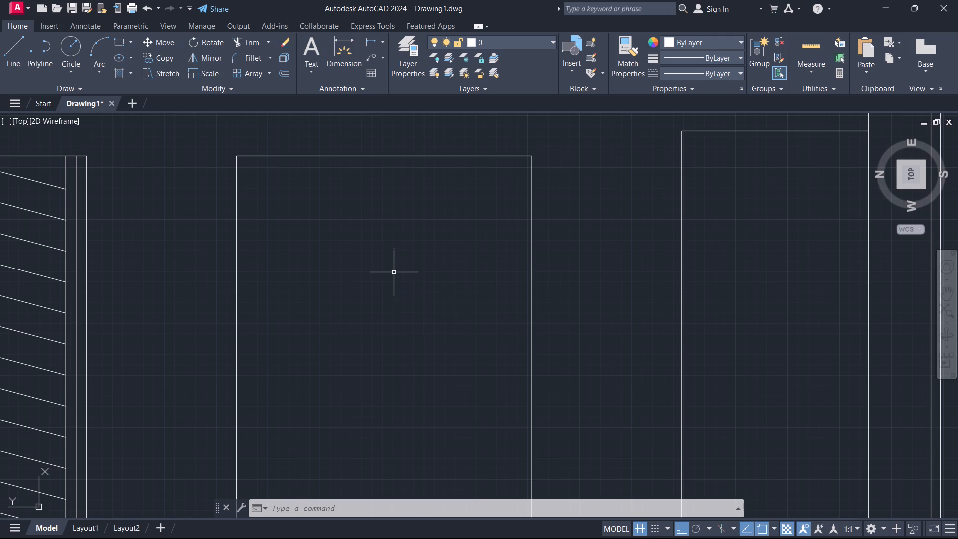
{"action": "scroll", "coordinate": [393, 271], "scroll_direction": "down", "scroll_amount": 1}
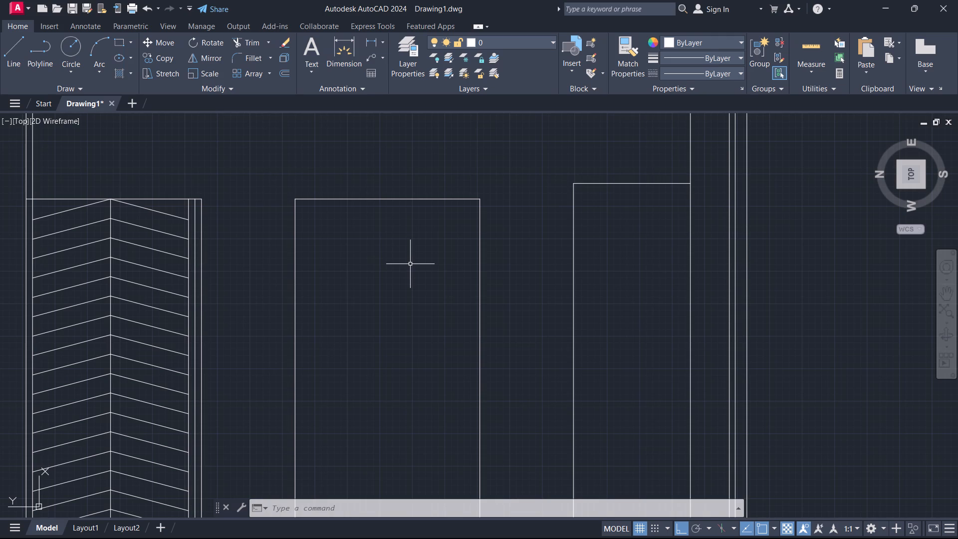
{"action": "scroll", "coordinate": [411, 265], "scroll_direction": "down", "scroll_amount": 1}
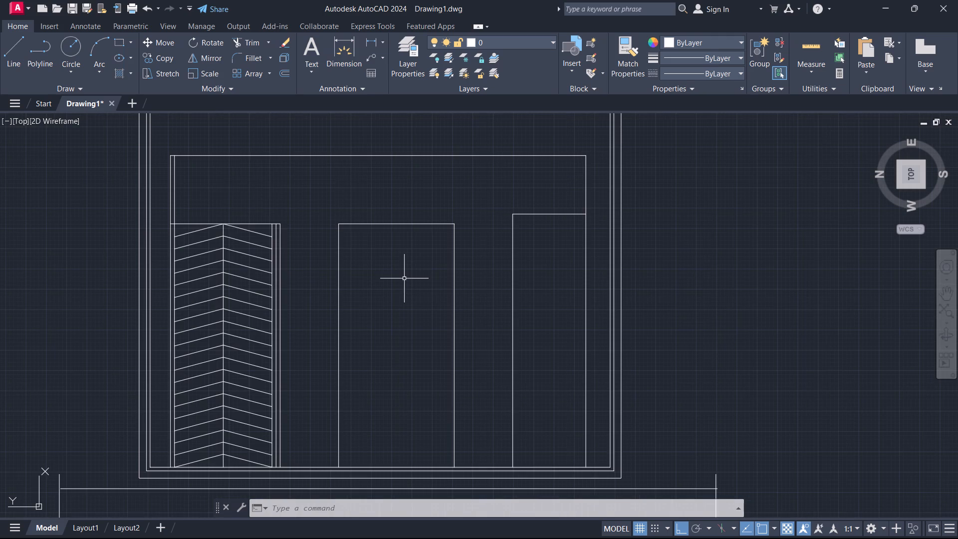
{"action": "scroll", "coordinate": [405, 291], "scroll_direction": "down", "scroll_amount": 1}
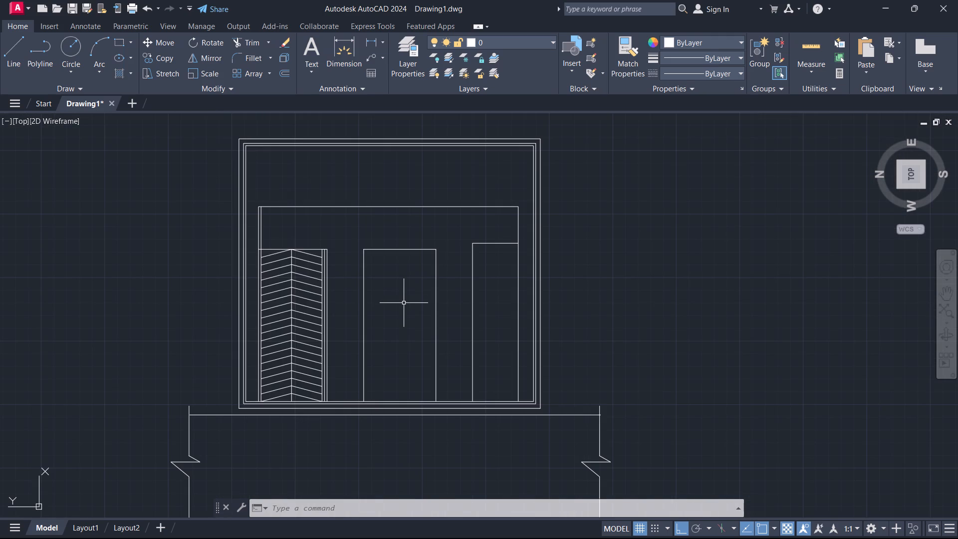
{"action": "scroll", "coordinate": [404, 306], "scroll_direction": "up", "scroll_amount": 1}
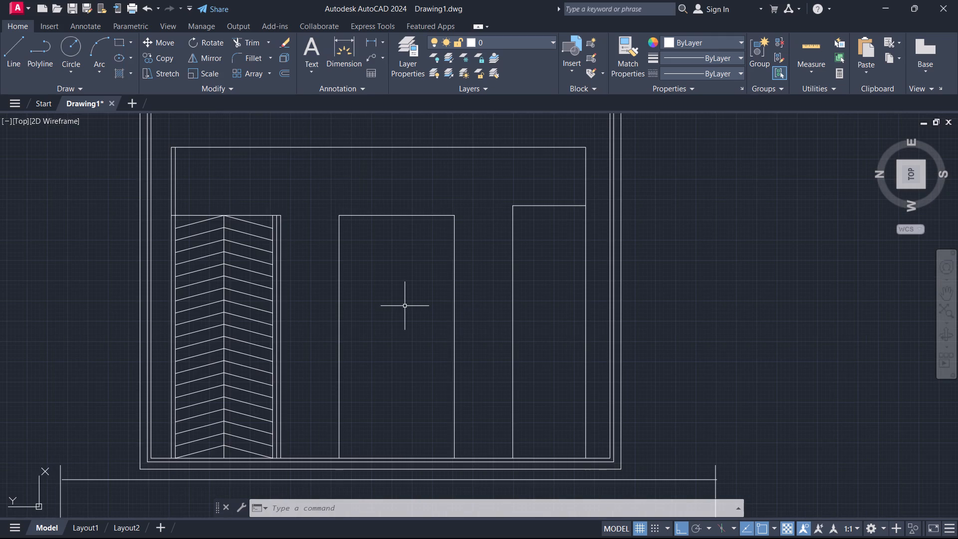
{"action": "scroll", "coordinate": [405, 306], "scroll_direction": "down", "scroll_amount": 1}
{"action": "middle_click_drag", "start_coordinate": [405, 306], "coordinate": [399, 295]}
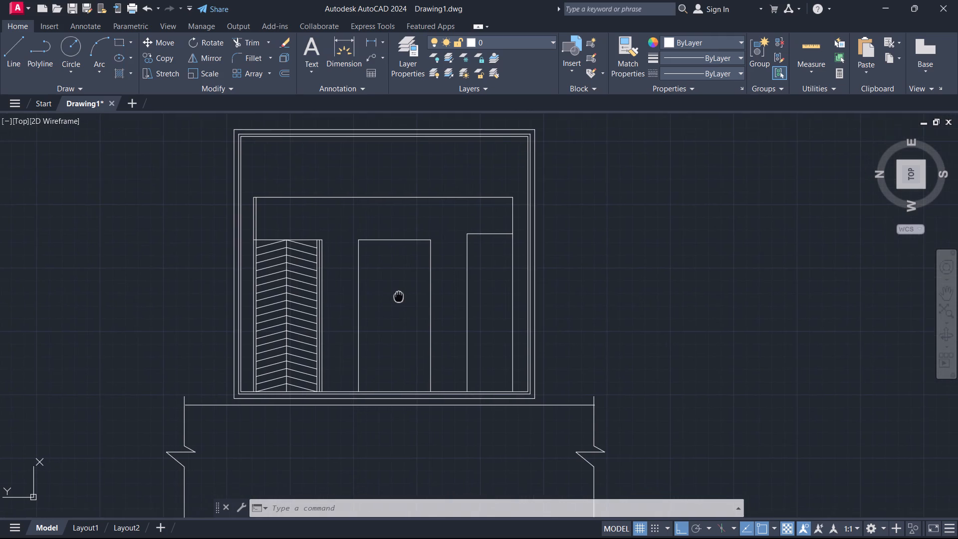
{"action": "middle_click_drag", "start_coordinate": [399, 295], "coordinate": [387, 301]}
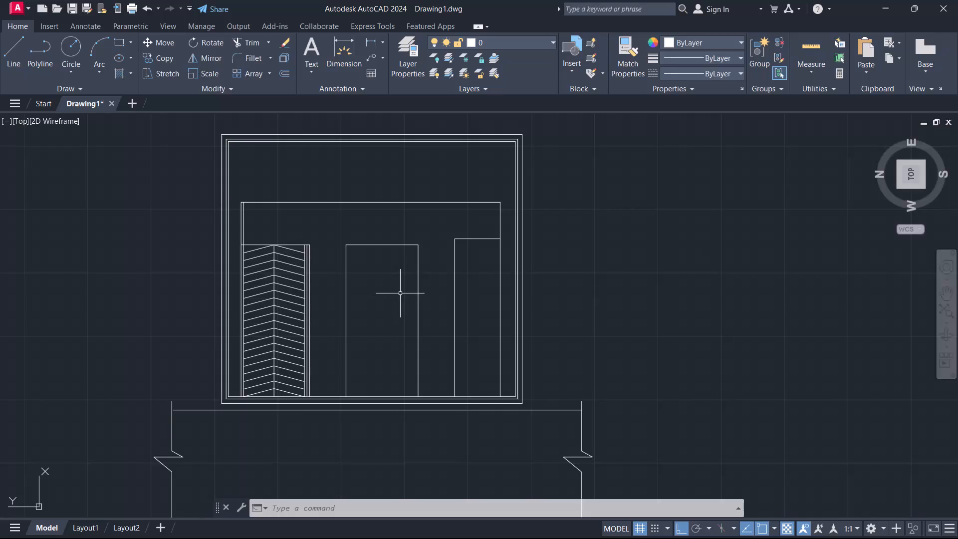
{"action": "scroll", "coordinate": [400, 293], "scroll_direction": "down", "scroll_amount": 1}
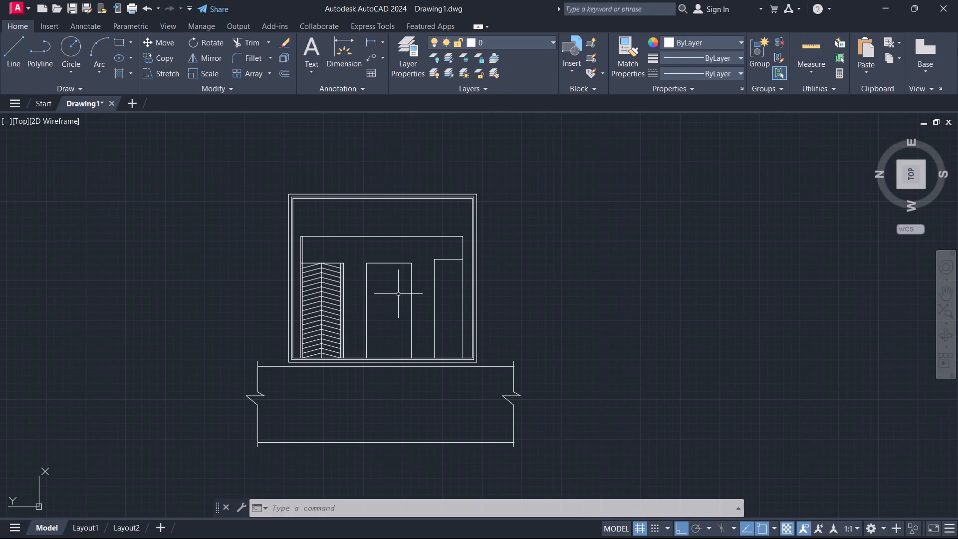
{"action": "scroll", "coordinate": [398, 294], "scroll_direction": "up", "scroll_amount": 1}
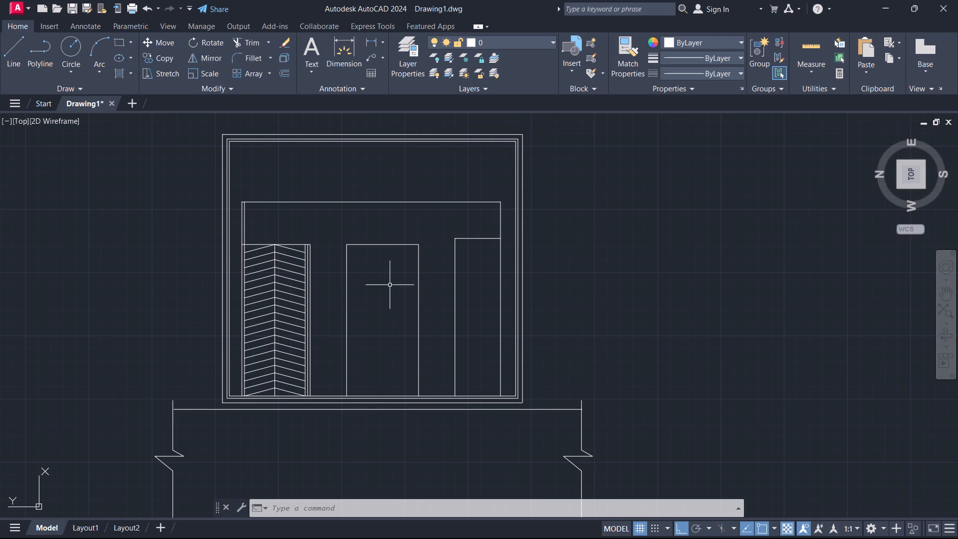
Offset the middle room's left and right side lines 9" toward the inside of the room.
{"action": "left_click", "coordinate": [345, 276]}
{"action": "key", "text": "o"}
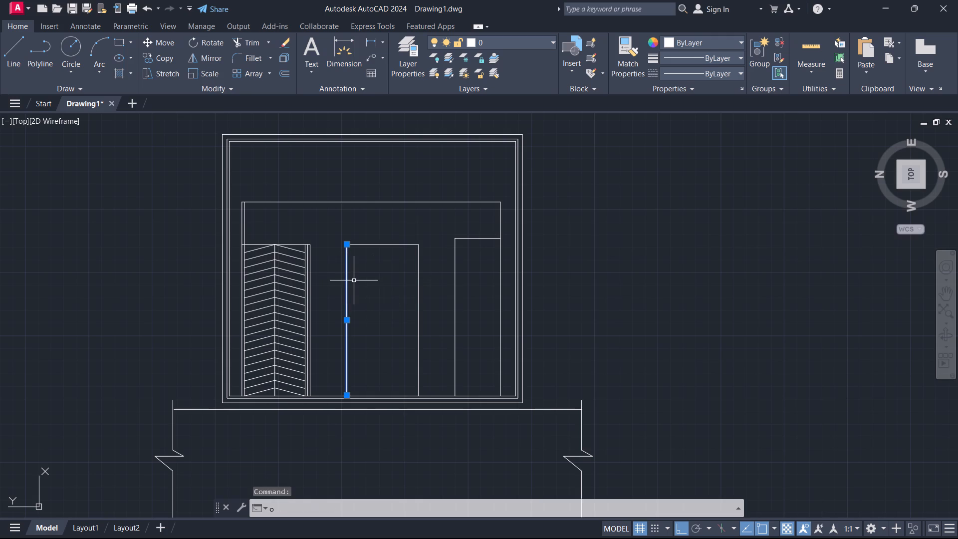
{"action": "key", "text": "Return"}
{"action": "left_click", "coordinate": [347, 293]}
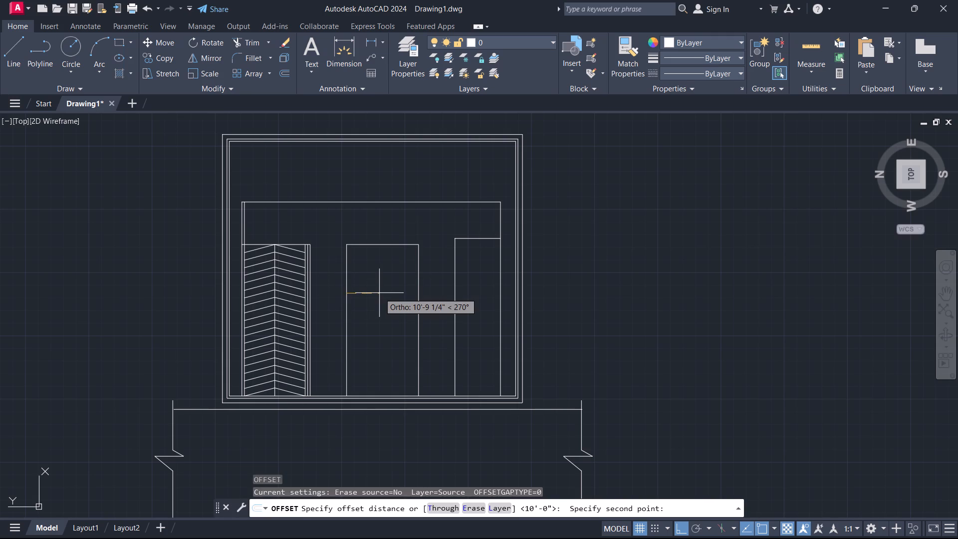
{"action": "key", "text": "9"}
{"action": "key", "text": "shift+quotedbl"}
{"action": "key", "text": "Return"}
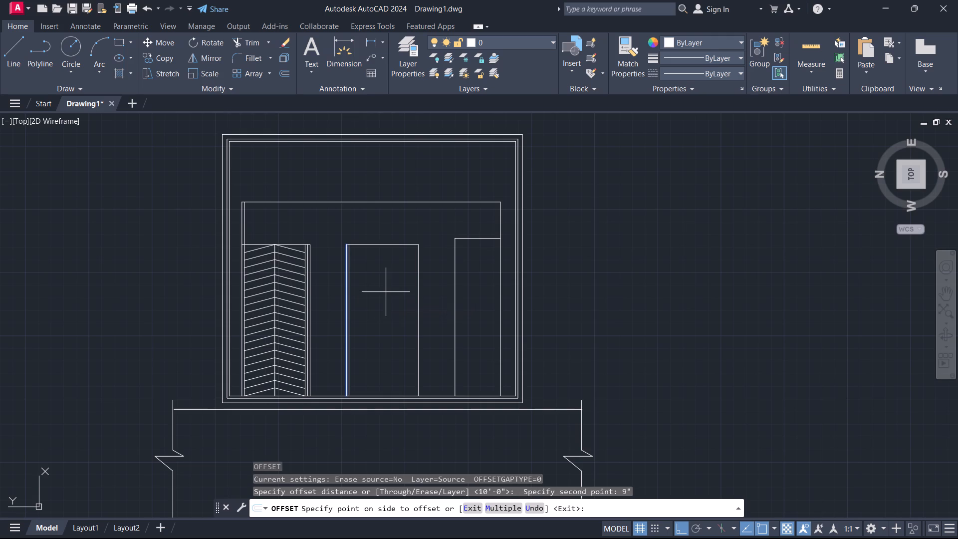
{"action": "left_click", "coordinate": [386, 292]}
{"action": "left_click", "coordinate": [418, 284]}
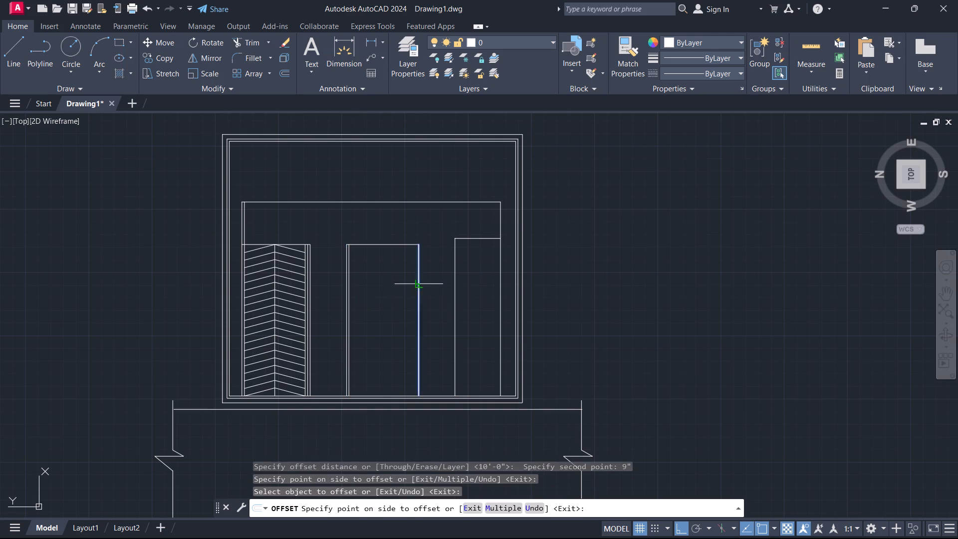
{"action": "left_click", "coordinate": [373, 289]}
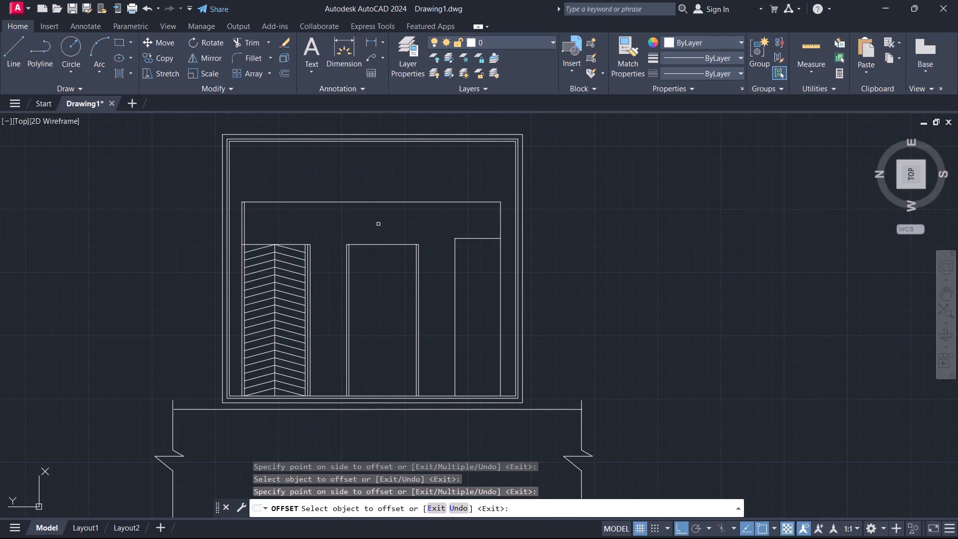
{"action": "key", "text": "Escape"}
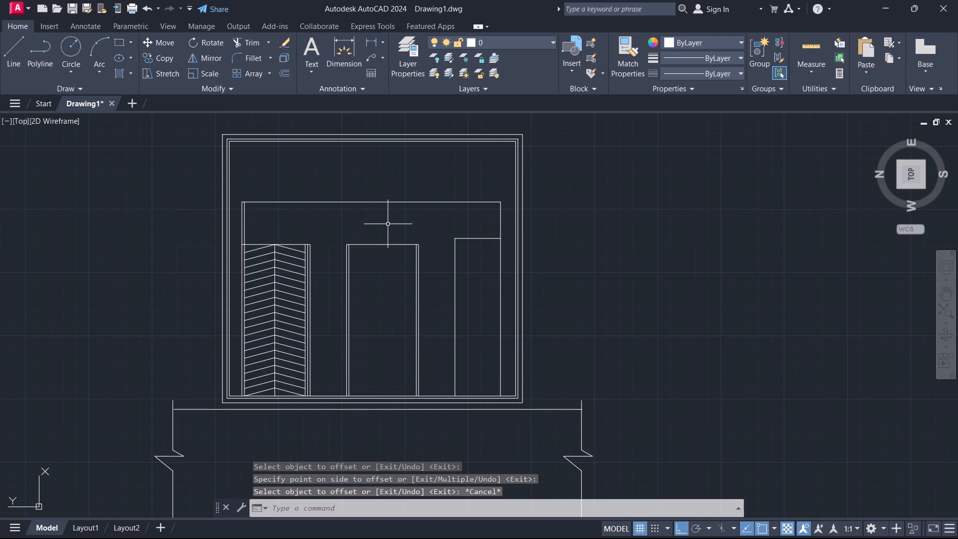
Offset the middle room's top line 15' downward into the room.
{"action": "key", "text": "o"}
{"action": "key", "text": "Return"}
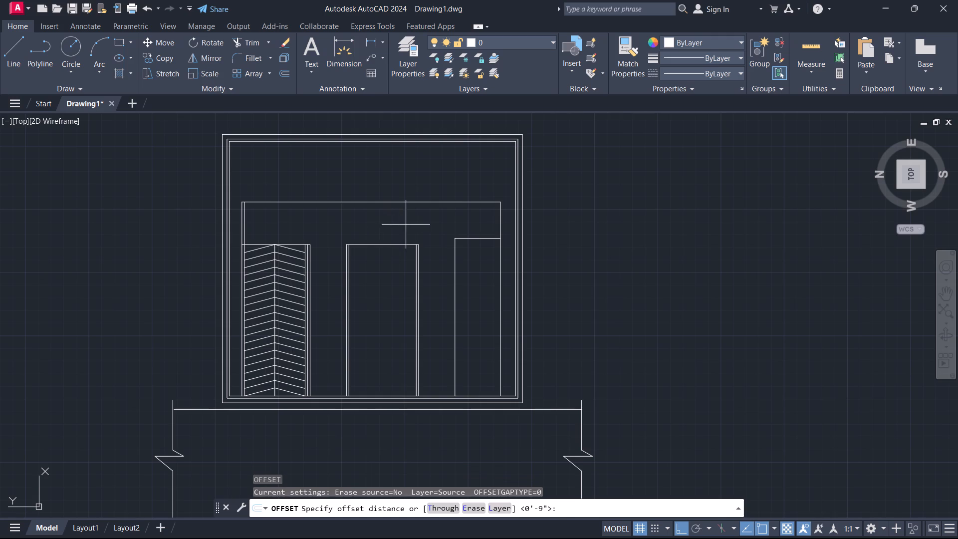
{"action": "left_click", "coordinate": [387, 245]}
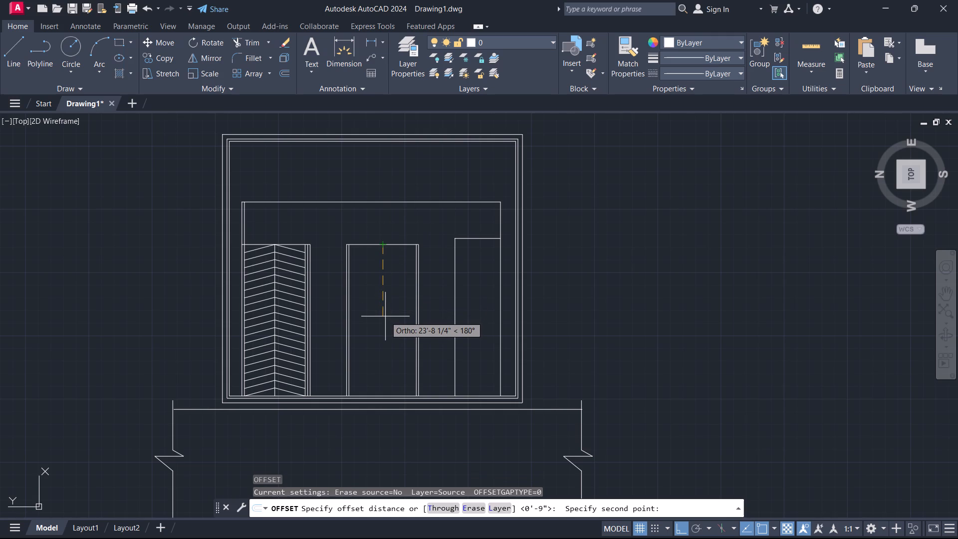
{"action": "type", "text": "15'"}
{"action": "key", "text": "Return"}
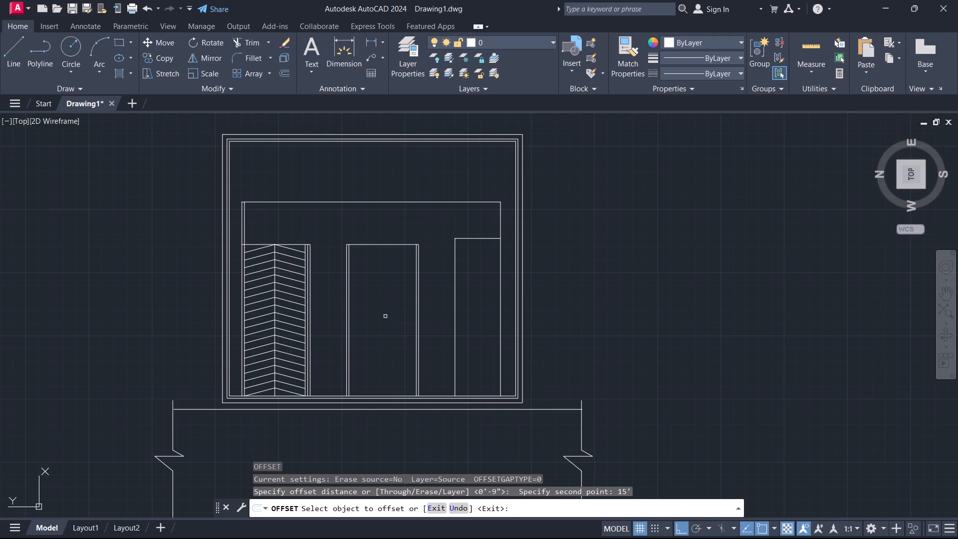
{"action": "left_click", "coordinate": [382, 245]}
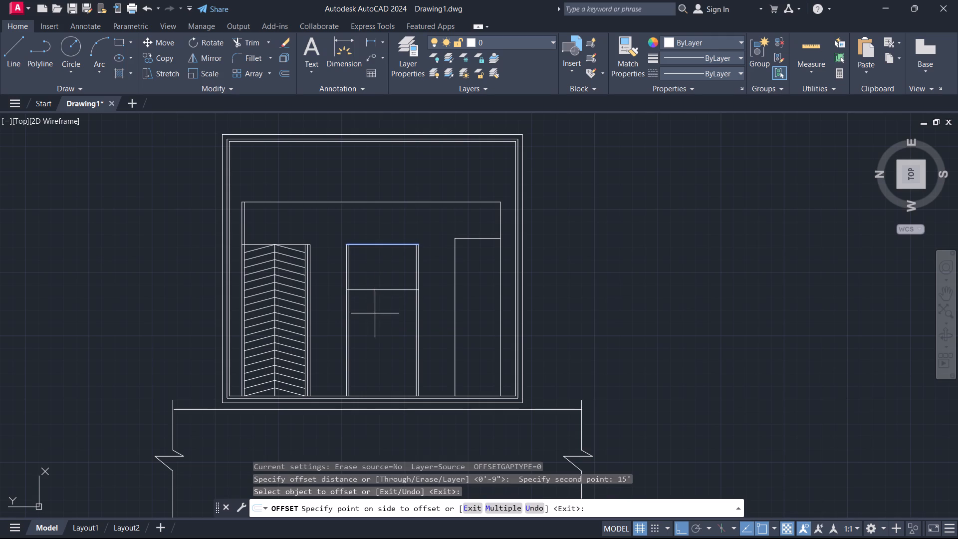
{"action": "left_click", "coordinate": [377, 318]}
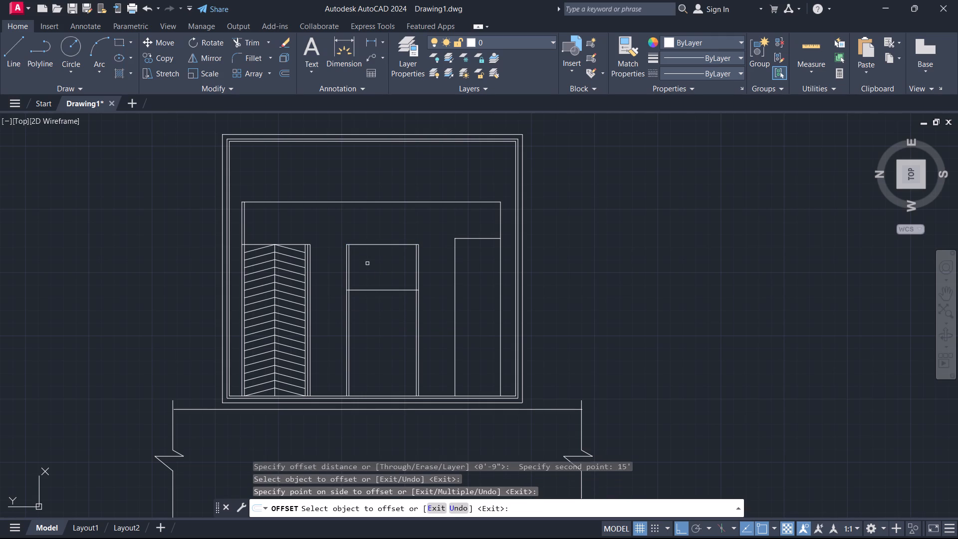
{"action": "key", "text": "Escape"}
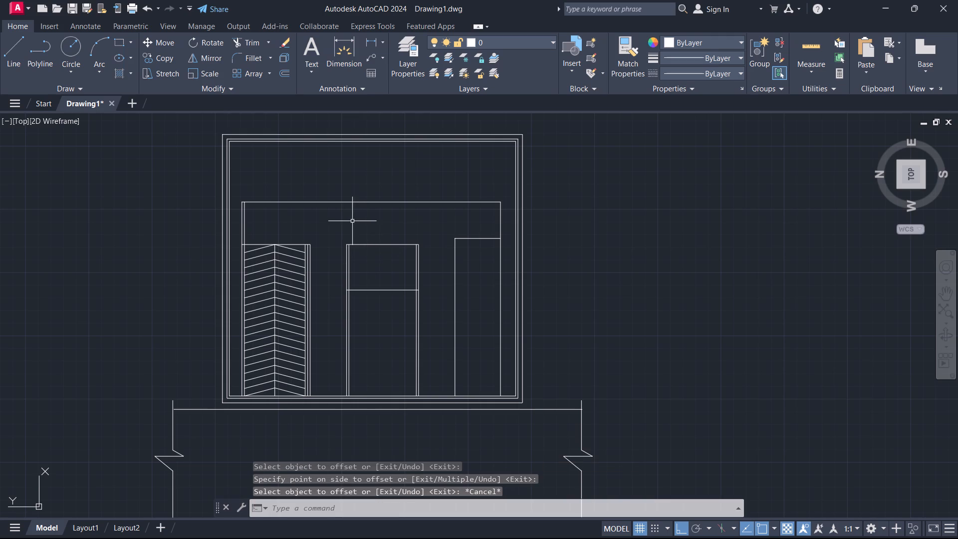
Draw a three-line box inside the middle room from its top line, right of centre: 6'4.5" down, 6'4.5" left, and back up to the top line.
{"action": "scroll", "coordinate": [352, 224], "scroll_direction": "up", "scroll_amount": 1}
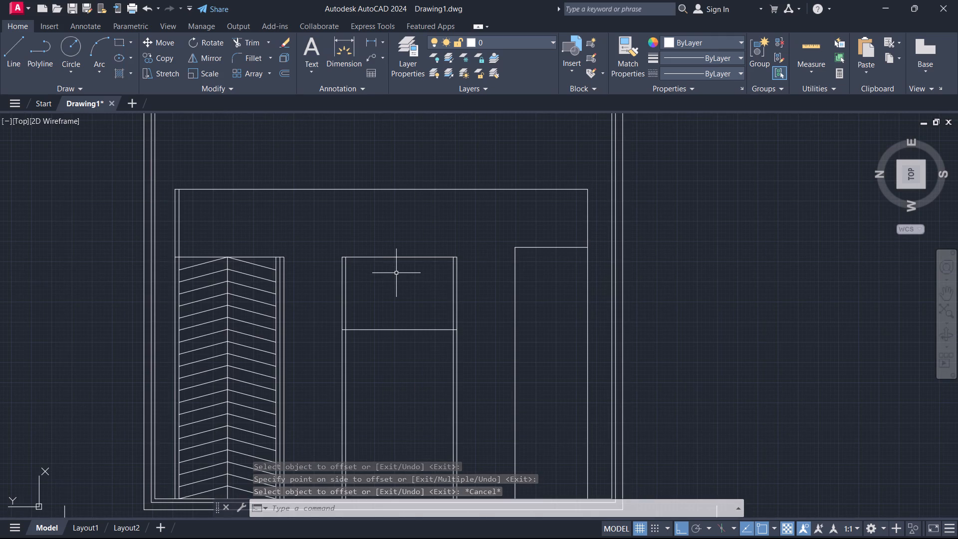
{"action": "key", "text": "l"}
{"action": "key", "text": "Return"}
{"action": "scroll", "coordinate": [411, 259], "scroll_direction": "up", "scroll_amount": 2}
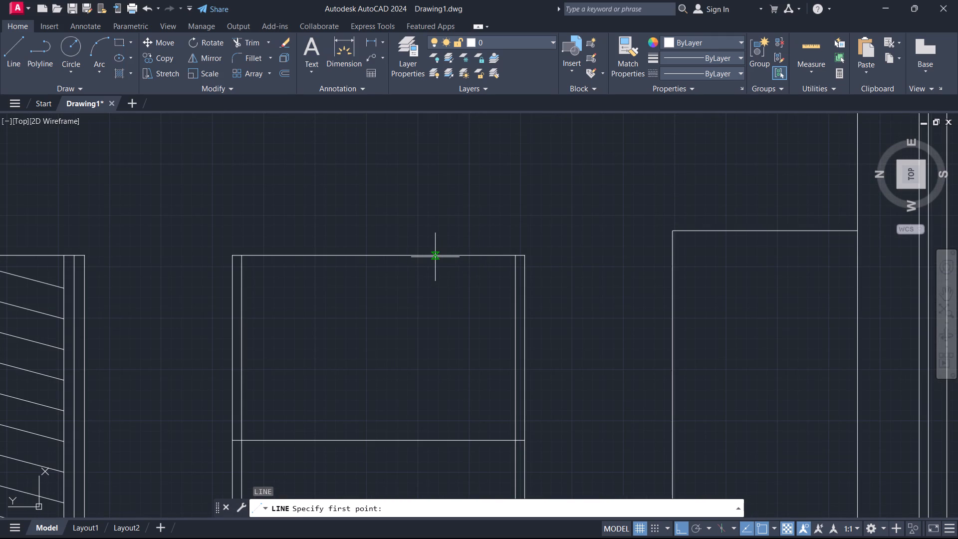
{"action": "left_click", "coordinate": [440, 256]}
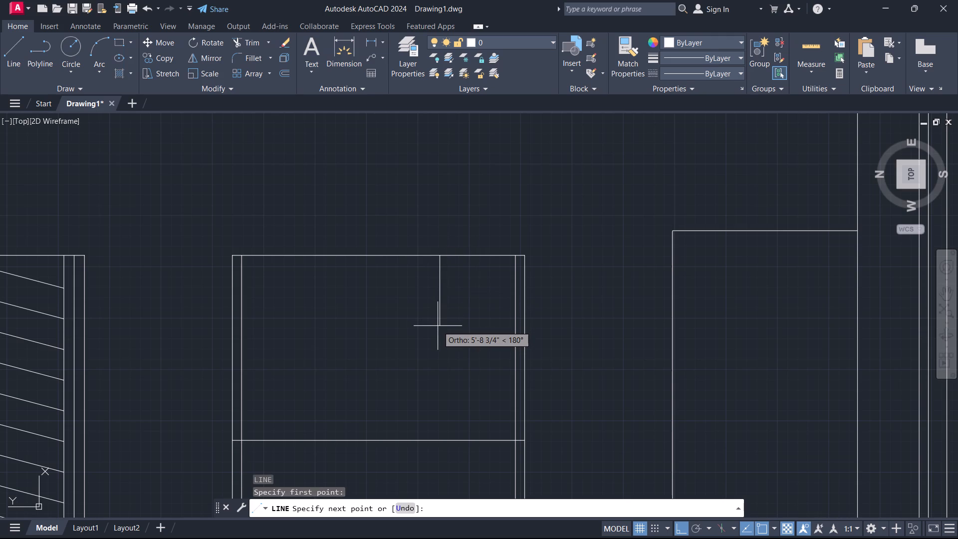
{"action": "key", "text": "6"}
{"action": "key", "text": "apostrophe"}
{"action": "type", "text": "4.5\""}
{"action": "key", "text": "Return"}
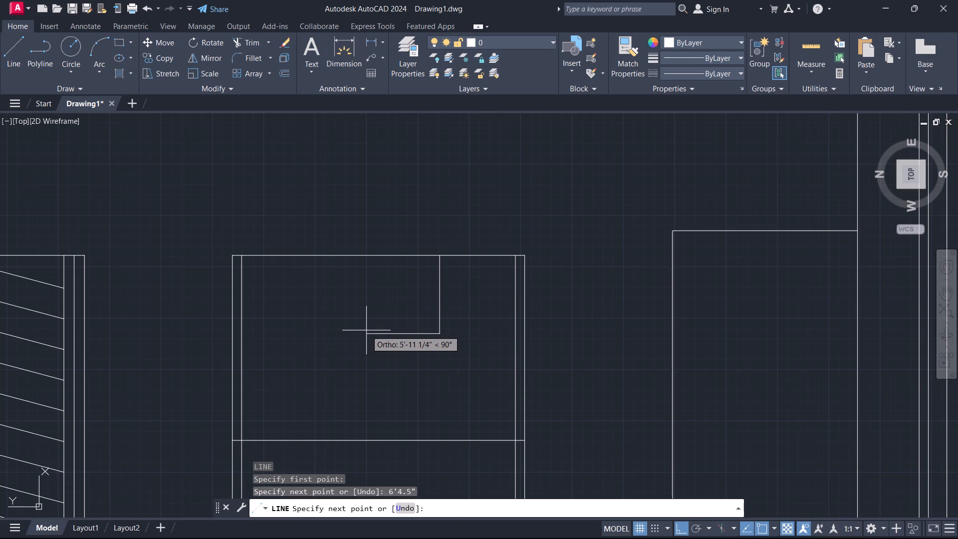
{"action": "key", "text": "6"}
{"action": "type", "text": "'4.5\""}
{"action": "key", "text": "Return"}
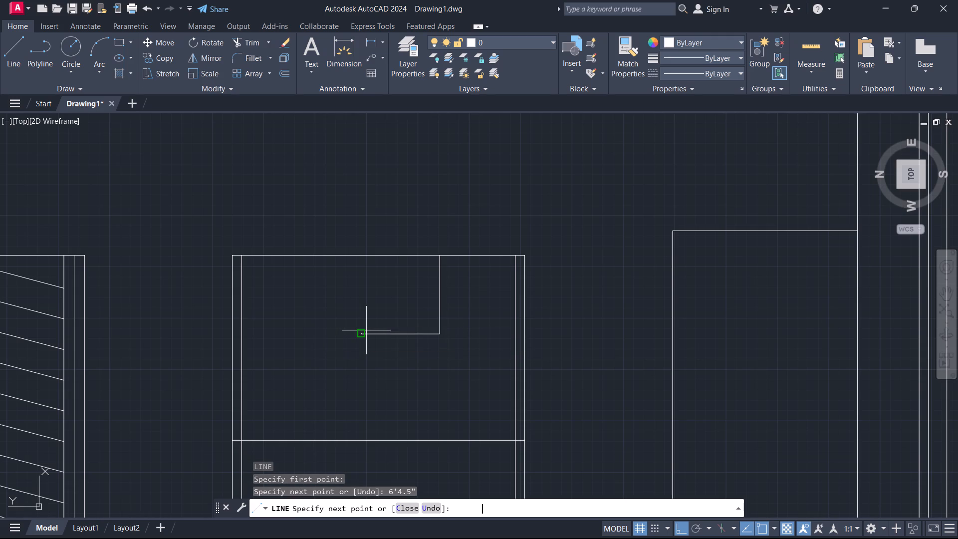
{"action": "left_click", "coordinate": [359, 258]}
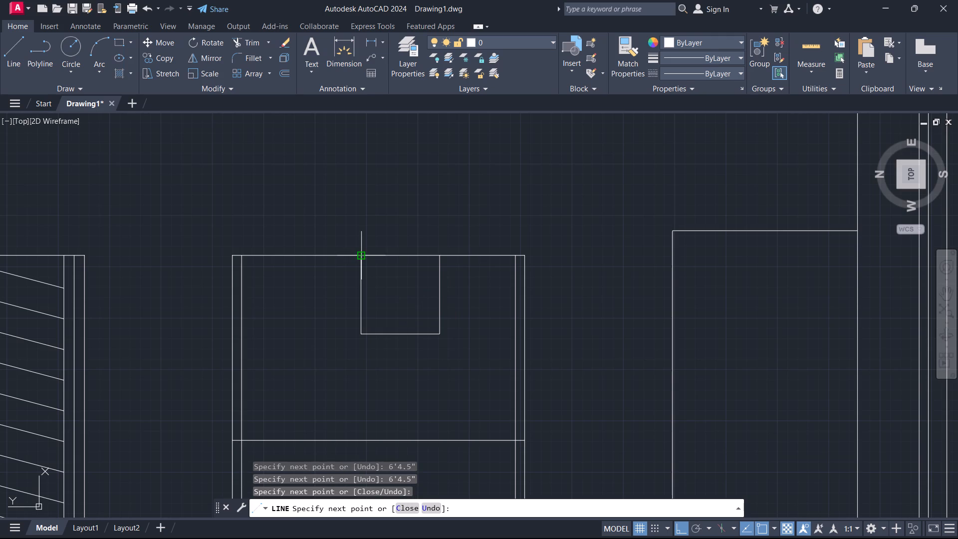
{"action": "key", "text": "Escape"}
Offset the small box's lines by 4.5": the left line inward, the right line outward to the right, and the bottom line upward.
{"action": "left_click", "coordinate": [361, 272]}
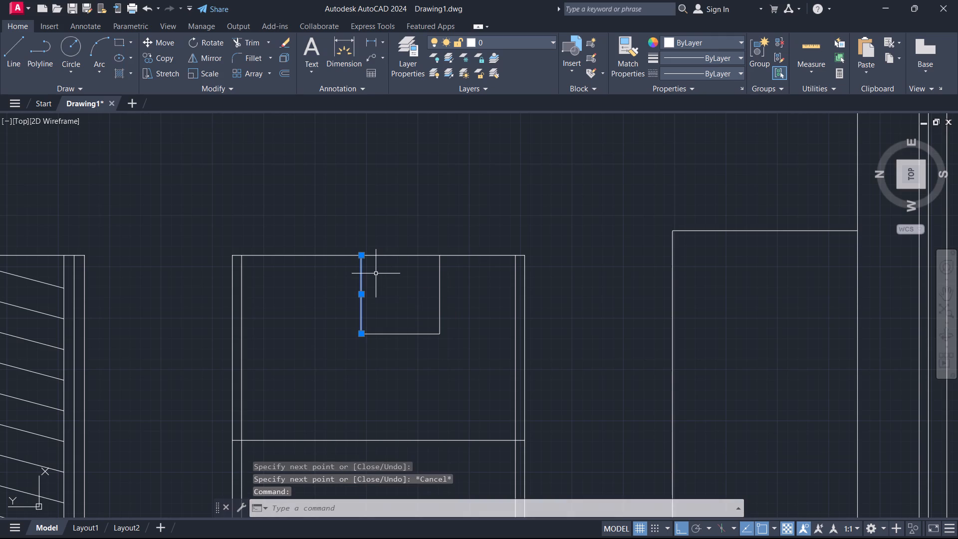
{"action": "key", "text": "o"}
{"action": "key", "text": "Return"}
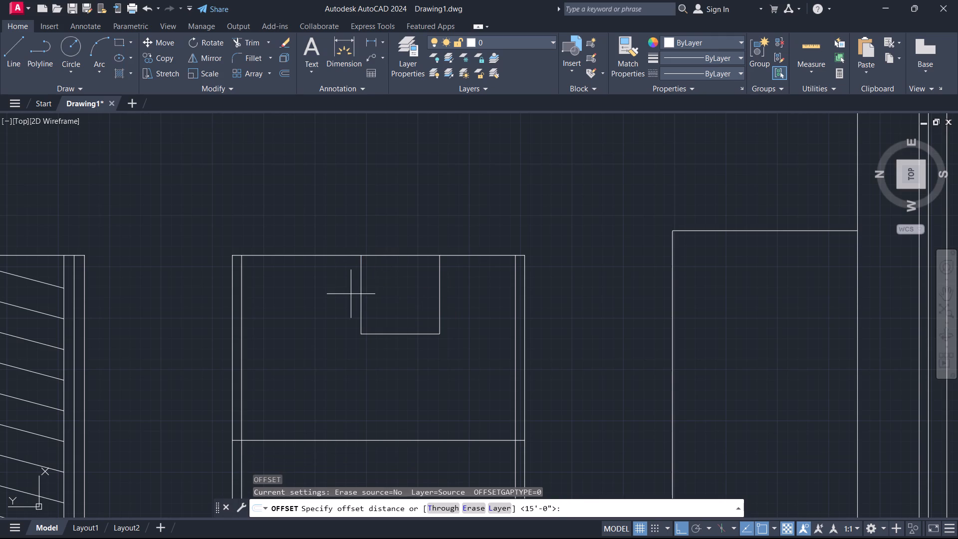
{"action": "left_click", "coordinate": [362, 288]}
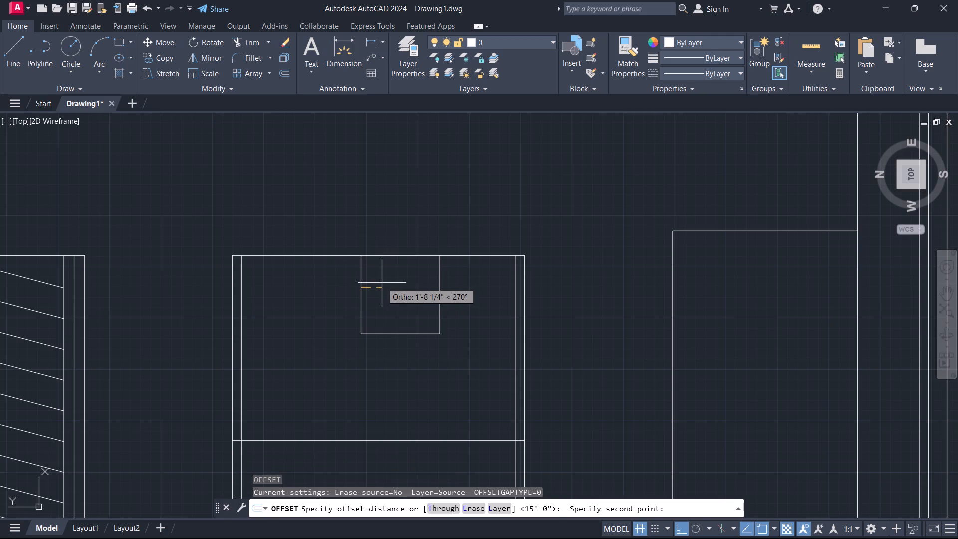
{"action": "type", "text": "4.5"}
{"action": "key", "text": "shift+quotedbl"}
{"action": "key", "text": "Return"}
{"action": "left_click", "coordinate": [400, 289]}
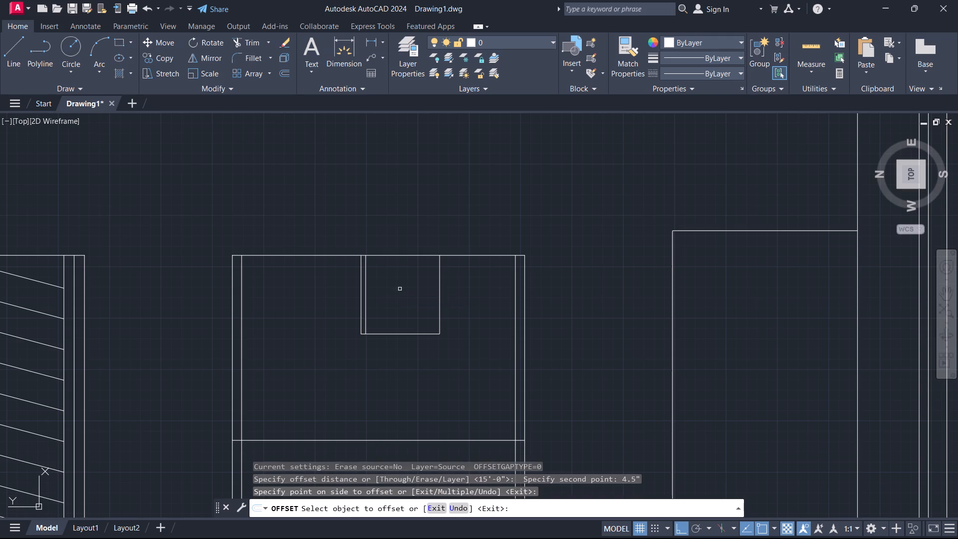
{"action": "left_click", "coordinate": [440, 286]}
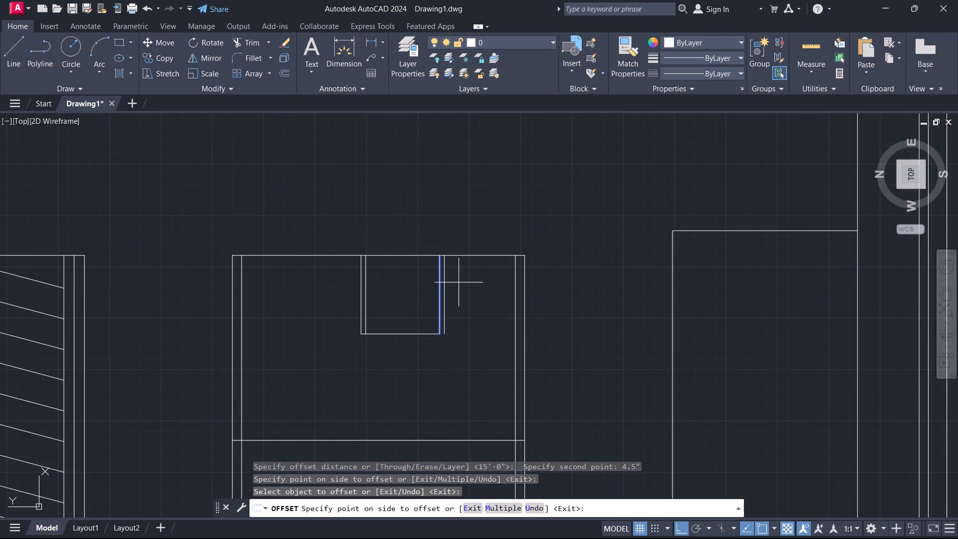
{"action": "left_click", "coordinate": [460, 282]}
{"action": "left_click", "coordinate": [419, 334]}
{"action": "left_click", "coordinate": [419, 314]}
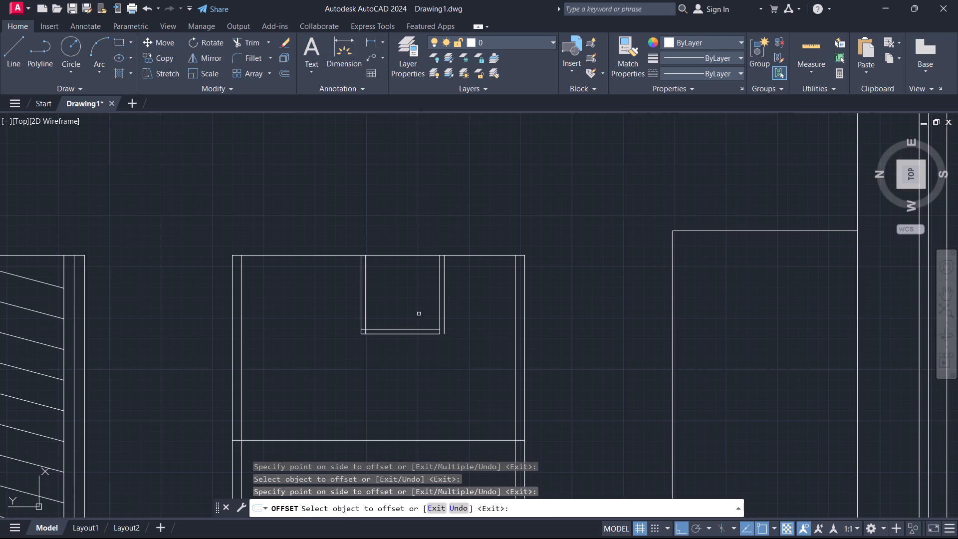
{"action": "key", "text": "Escape"}
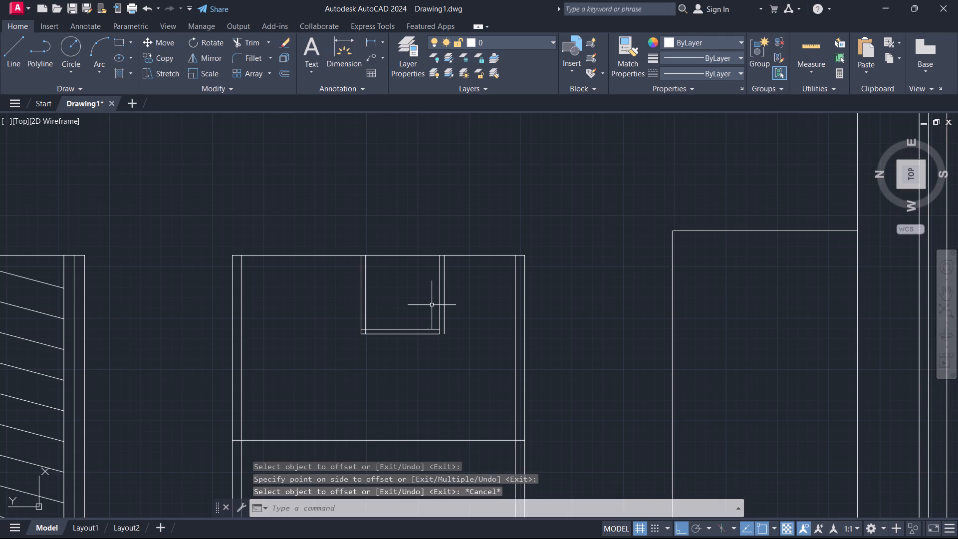
Extend the small box's outer bottom line to meet its outer right line.
{"action": "type", "text": "ex"}
{"action": "key", "text": "Return"}
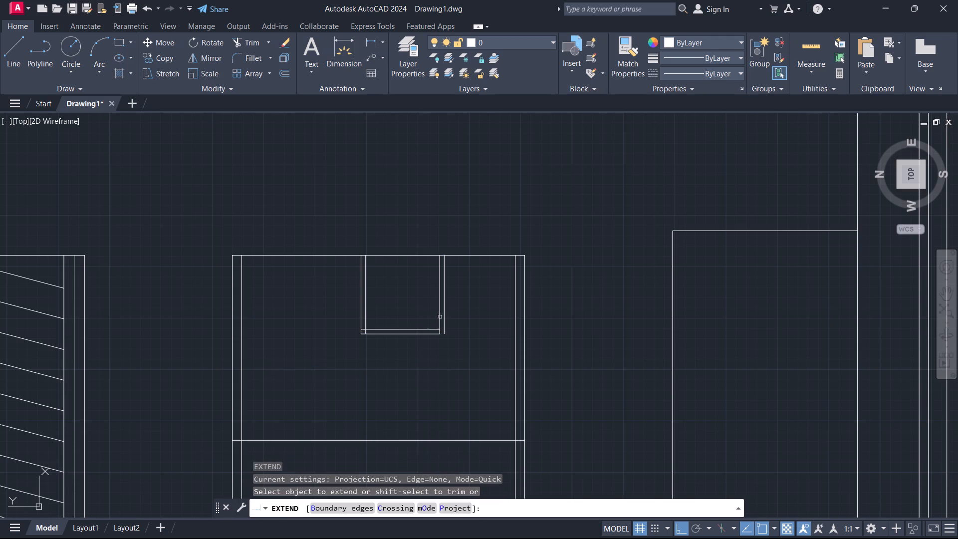
{"action": "left_click", "coordinate": [431, 333]}
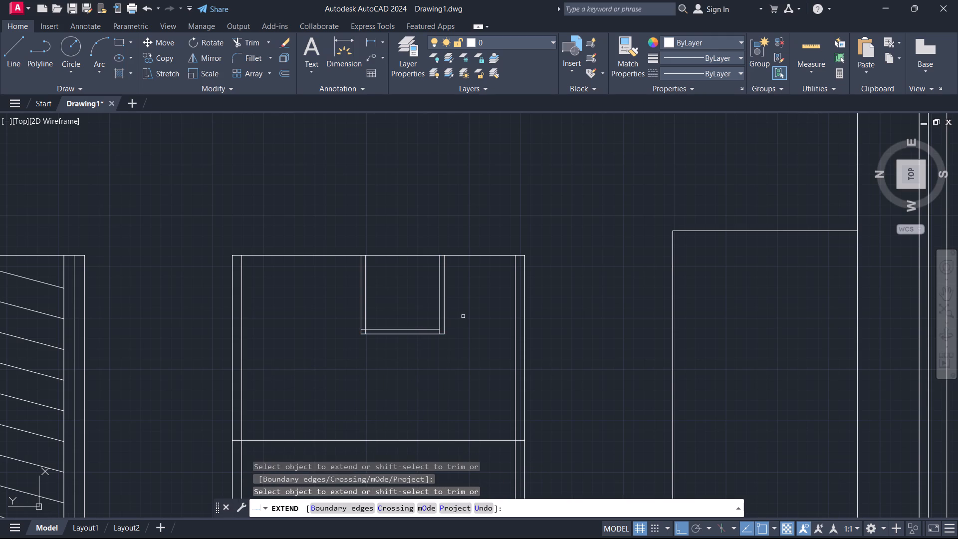
{"action": "key", "text": "Escape"}
Trim the overlapping inner line ends at both bottom corners of the small box to form clean wall corners.
{"action": "type", "text": "tr"}
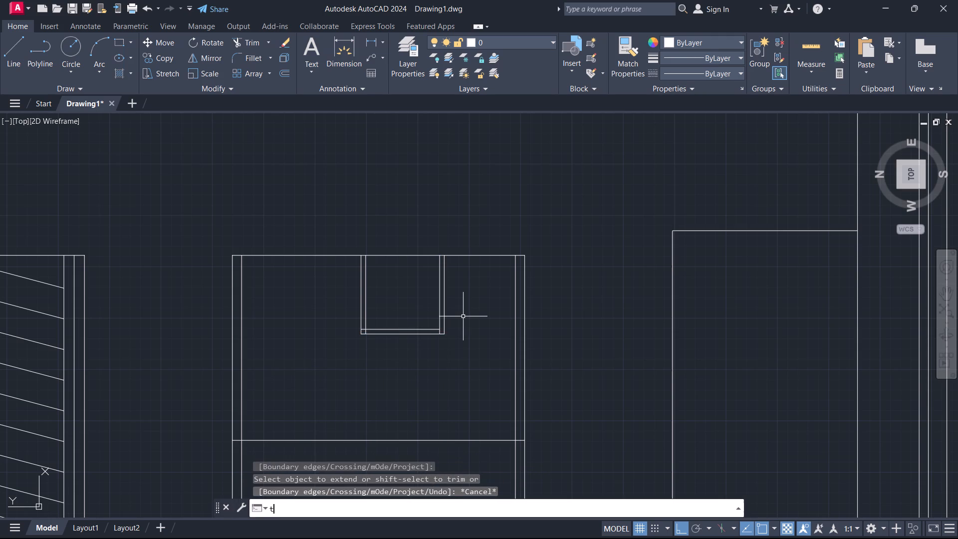
{"action": "key", "text": "Return"}
{"action": "scroll", "coordinate": [433, 331], "scroll_direction": "up", "scroll_amount": 3}
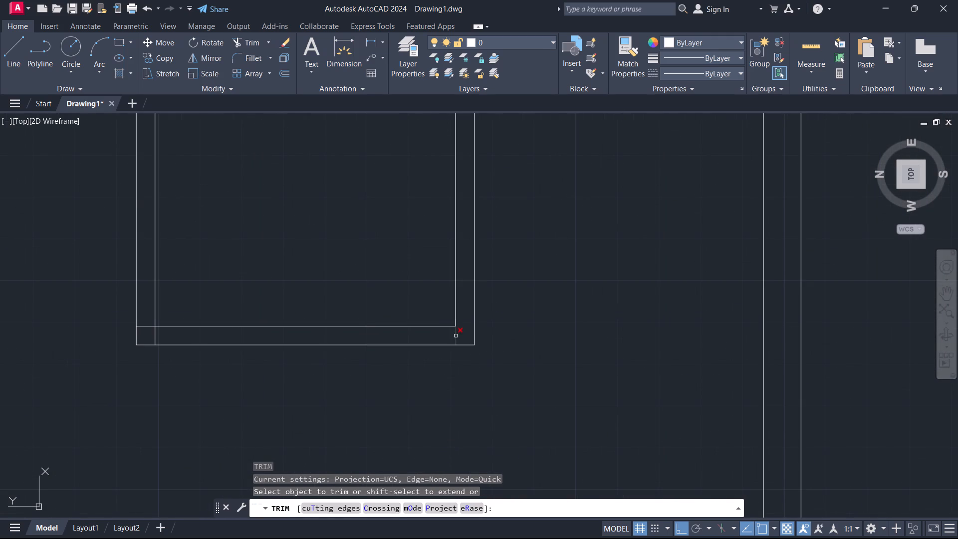
{"action": "left_click", "coordinate": [455, 336]}
{"action": "scroll", "coordinate": [113, 379], "scroll_direction": "up", "scroll_amount": 2}
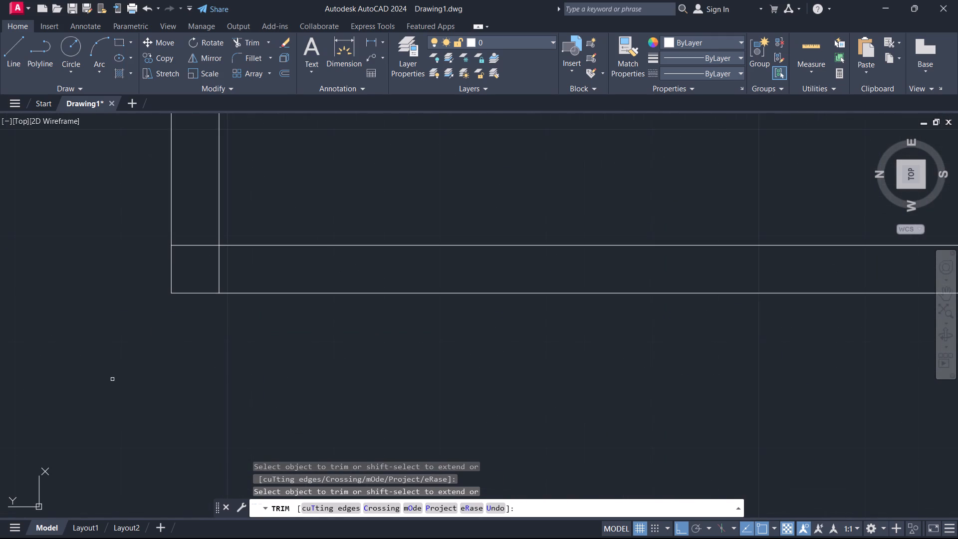
{"action": "scroll", "coordinate": [112, 379], "scroll_direction": "up", "scroll_amount": 2}
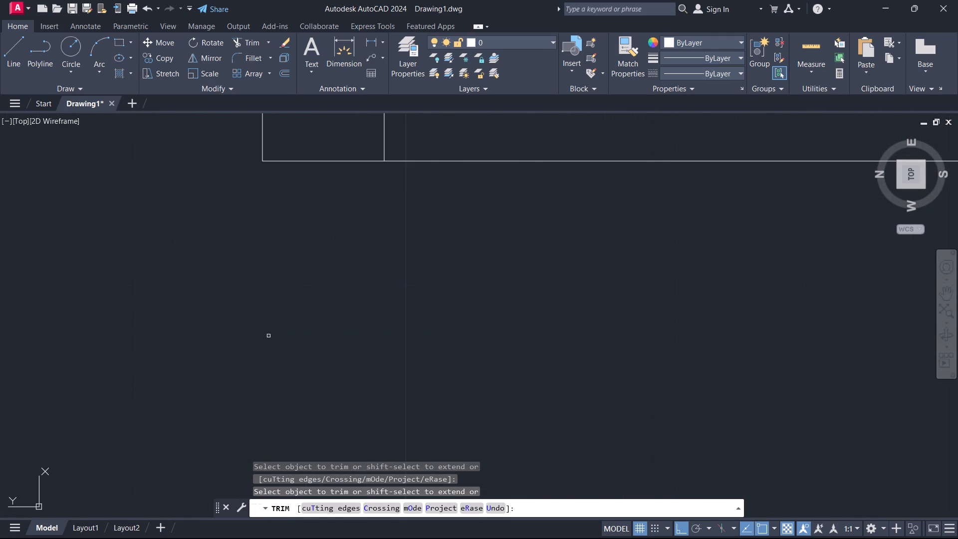
{"action": "scroll", "coordinate": [268, 336], "scroll_direction": "down", "scroll_amount": 2}
{"action": "middle_click_drag", "start_coordinate": [268, 336], "coordinate": [275, 386]}
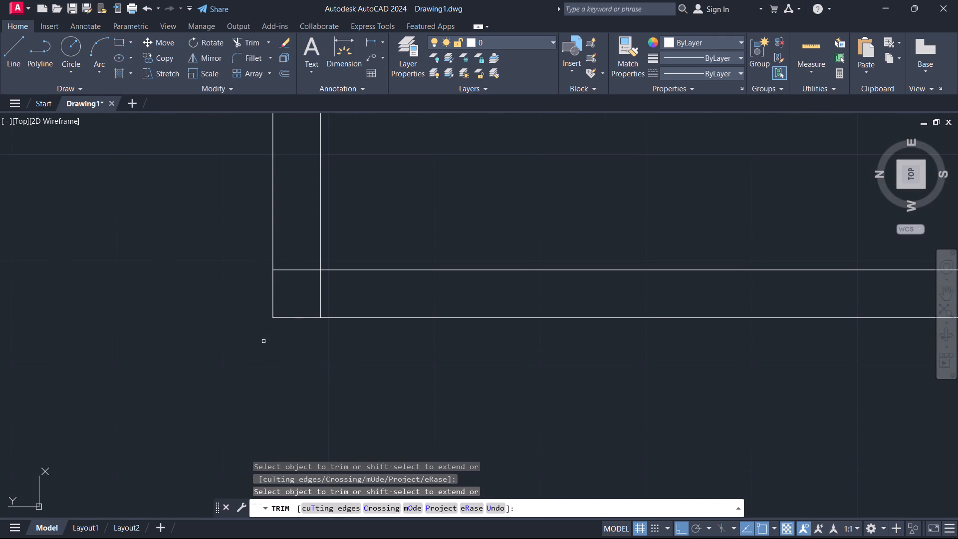
{"action": "left_click", "coordinate": [333, 297]}
{"action": "left_click", "coordinate": [297, 265]}
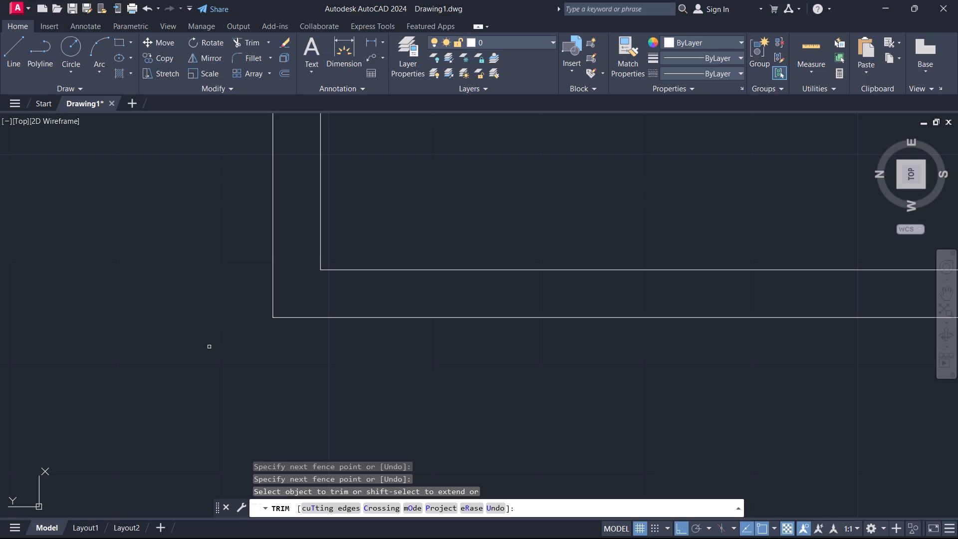
{"action": "key", "text": "Escape"}
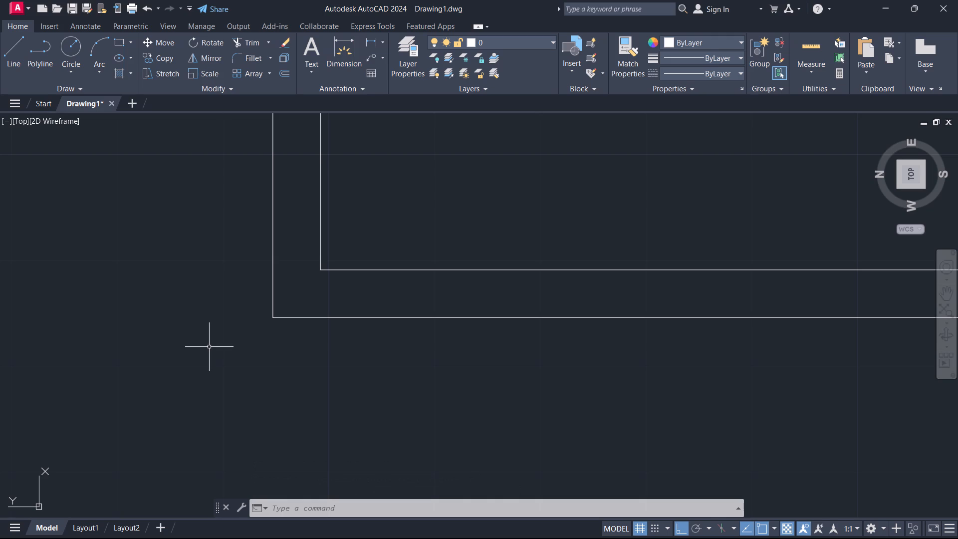
{"action": "key", "text": "Escape"}
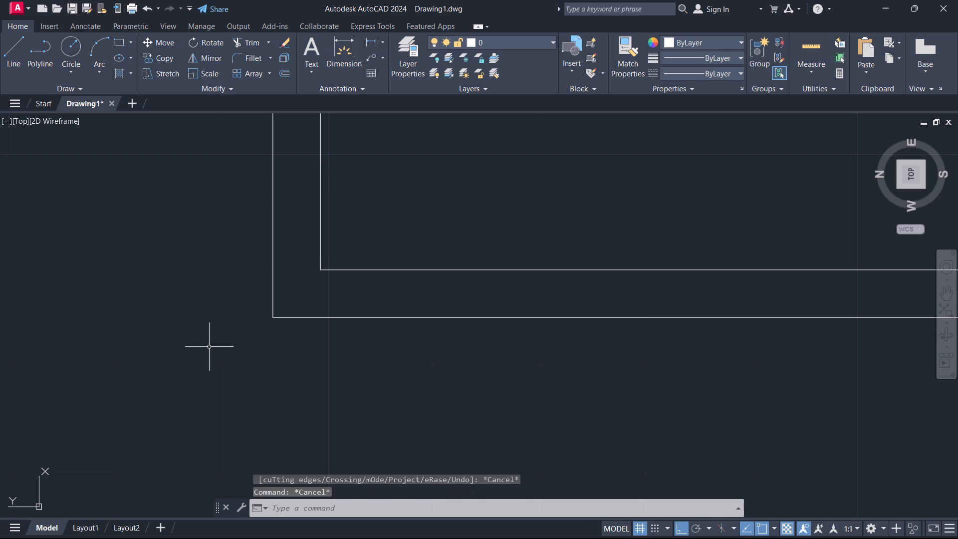
Add a linear dimension above the middle room's top line between its inner left and inner right wall lines.
{"action": "scroll", "coordinate": [209, 347], "scroll_direction": "down", "scroll_amount": 2}
{"action": "middle_click_drag", "start_coordinate": [354, 259], "coordinate": [362, 341]}
{"action": "scroll", "coordinate": [354, 259], "scroll_direction": "down", "scroll_amount": 1}
{"action": "scroll", "coordinate": [392, 292], "scroll_direction": "down", "scroll_amount": 1}
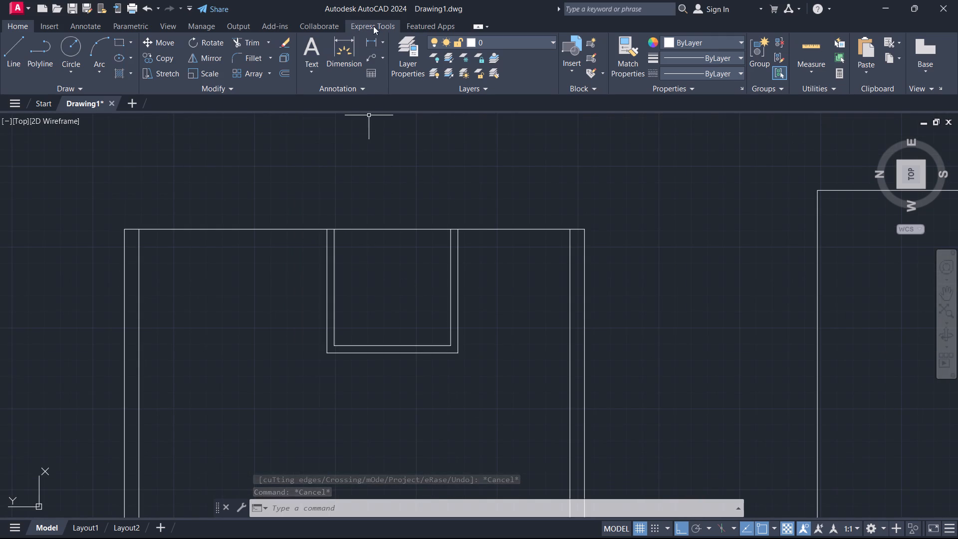
{"action": "left_click", "coordinate": [372, 37]}
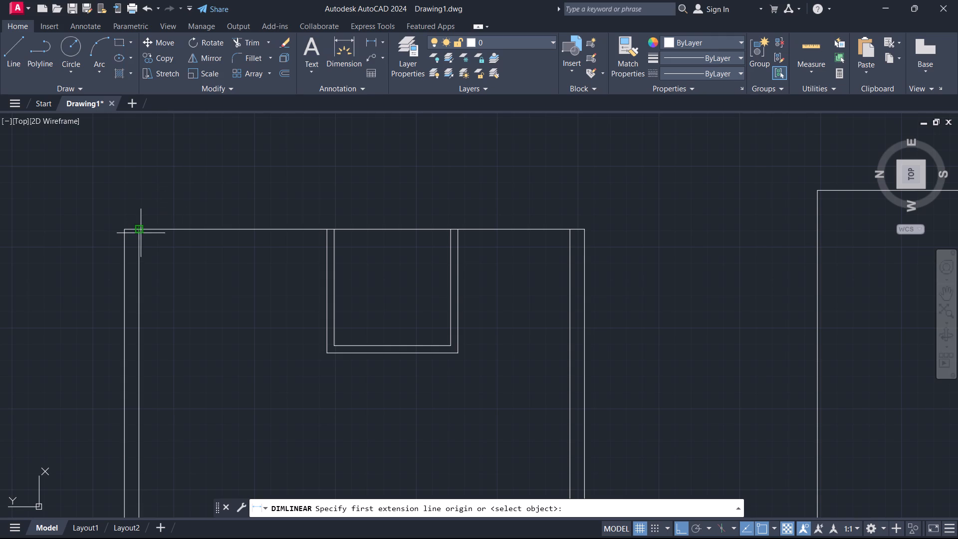
{"action": "left_click", "coordinate": [141, 233]}
{"action": "left_click", "coordinate": [573, 230]}
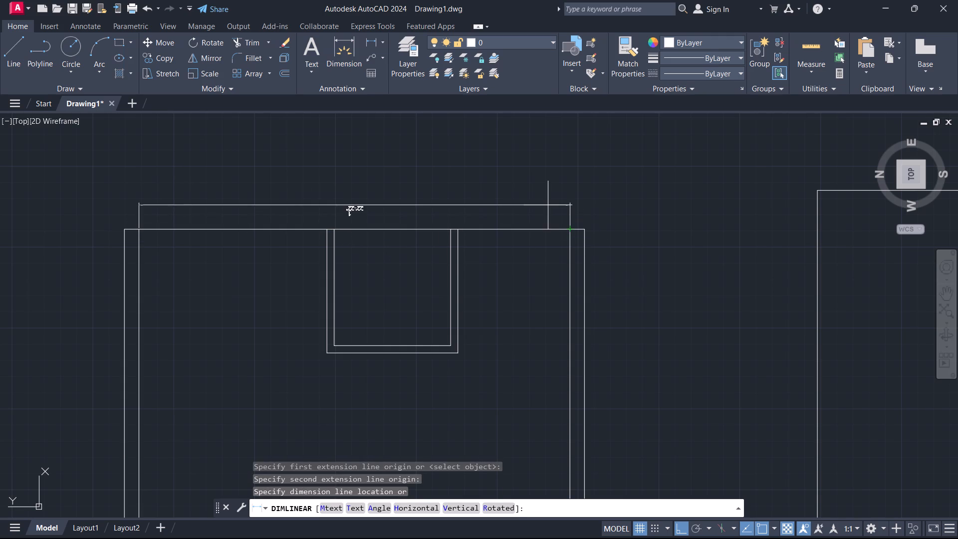
{"action": "left_click", "coordinate": [550, 200]}
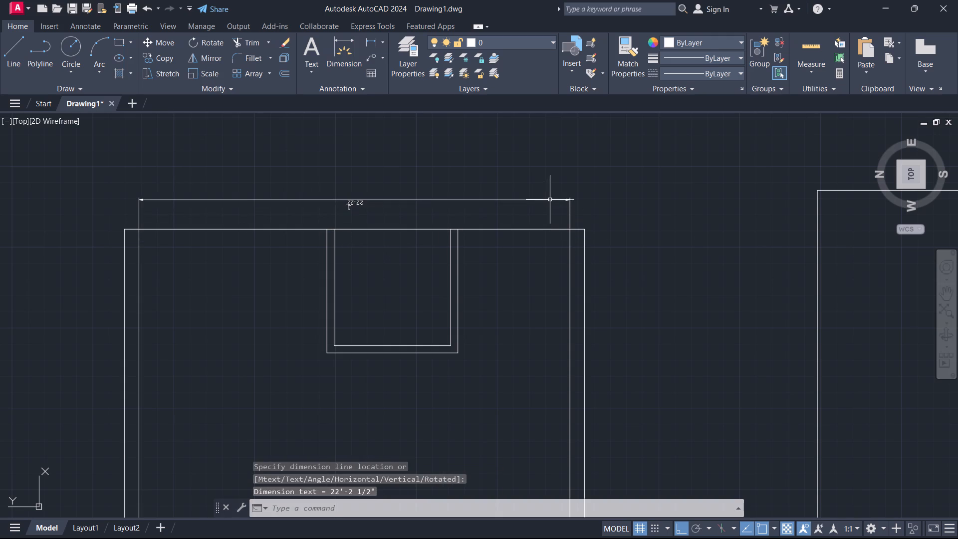
{"action": "key", "text": "Escape"}
Move the small box left along the room's top line to about 7'2.5" from the inner left wall line.
{"action": "left_click", "coordinate": [478, 256]}
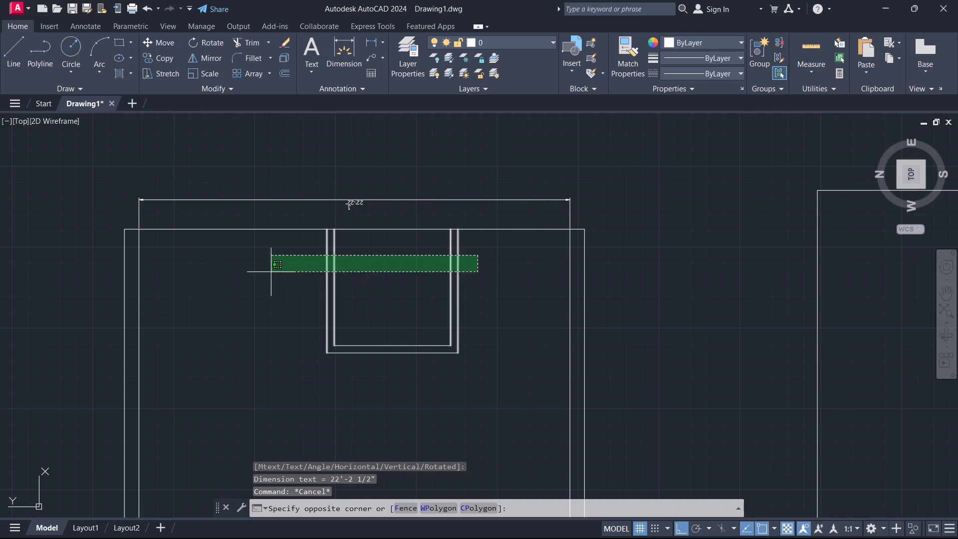
{"action": "left_click", "coordinate": [231, 370]}
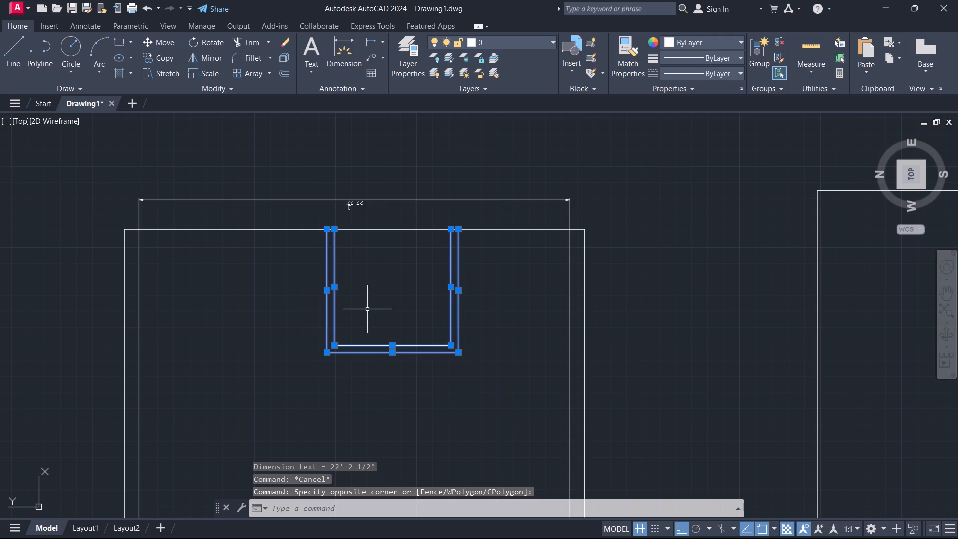
{"action": "key", "text": "m"}
{"action": "key", "text": "Return"}
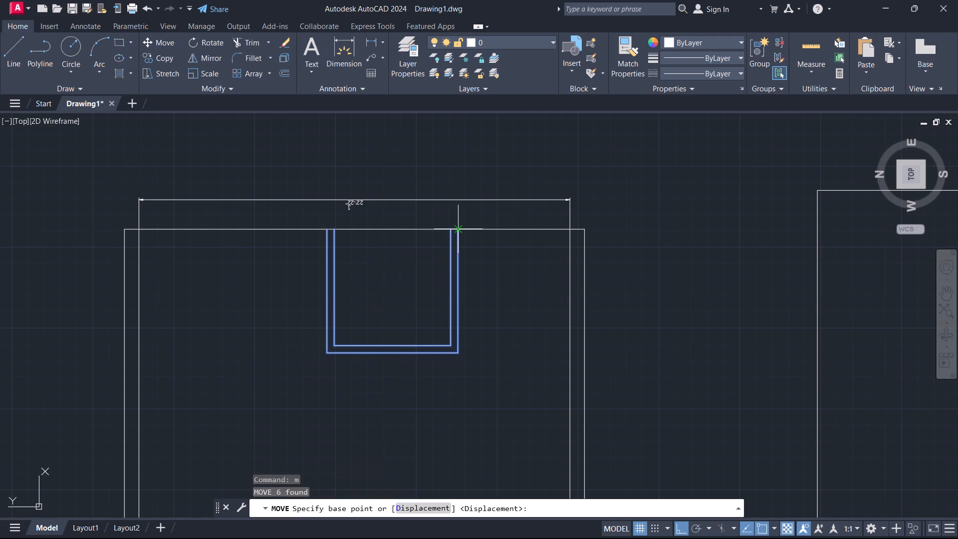
{"action": "left_click", "coordinate": [462, 226]}
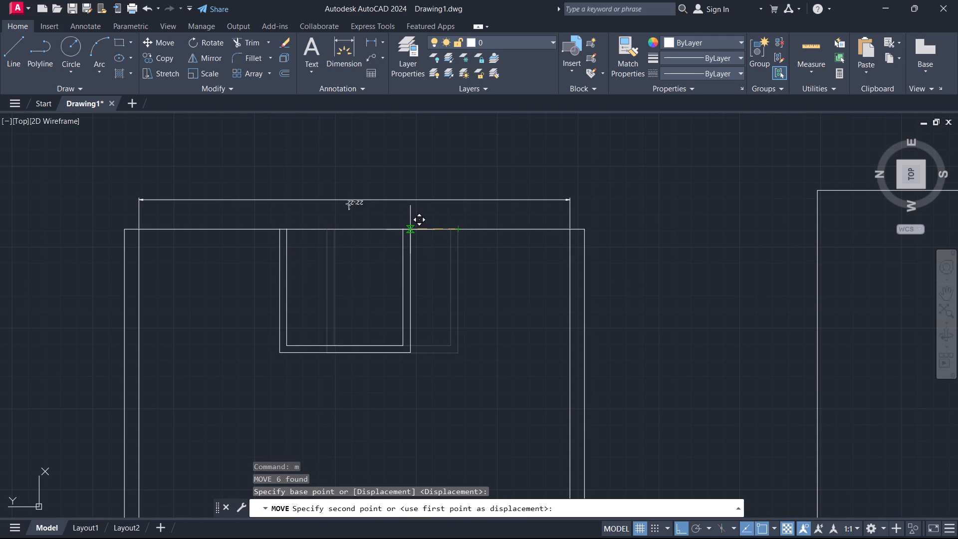
{"action": "left_click", "coordinate": [410, 231]}
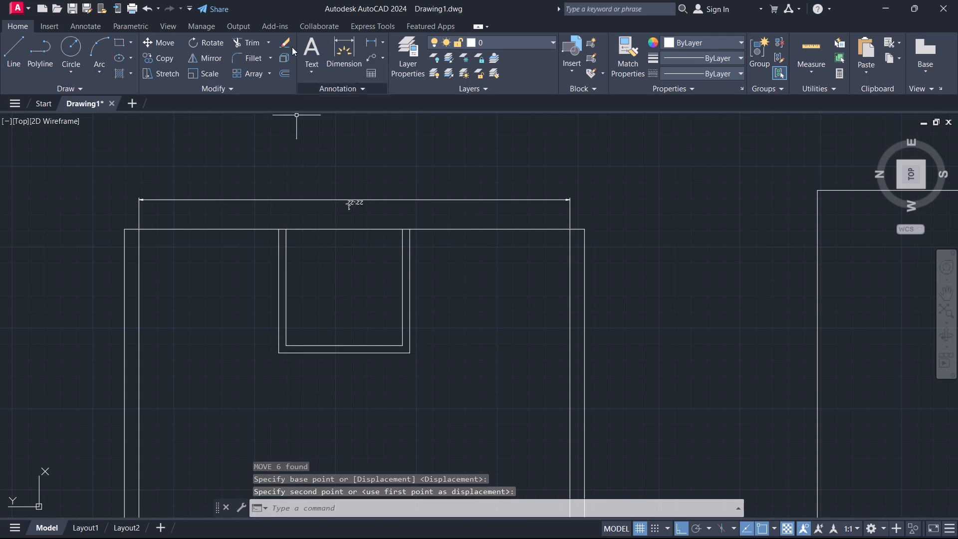
Add linear dimensions for the gaps between the small box's outer sides and the room's inner left and right wall lines.
{"action": "left_click", "coordinate": [369, 42]}
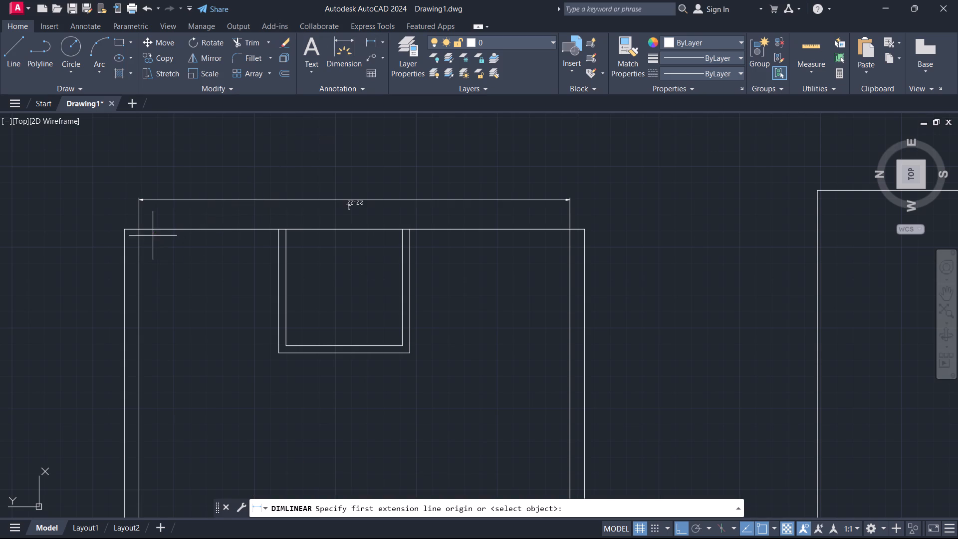
{"action": "left_click", "coordinate": [140, 233]}
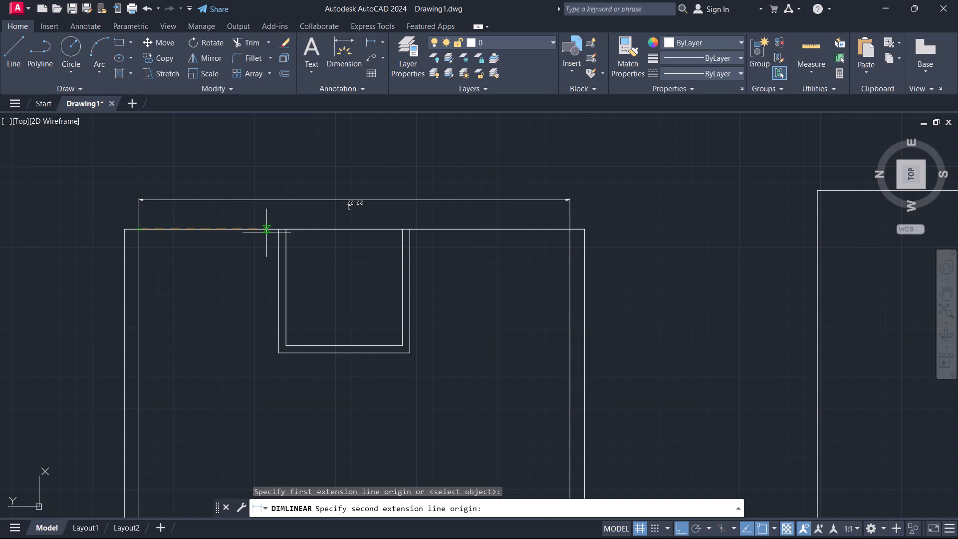
{"action": "left_click", "coordinate": [279, 233]}
{"action": "left_click", "coordinate": [259, 261]}
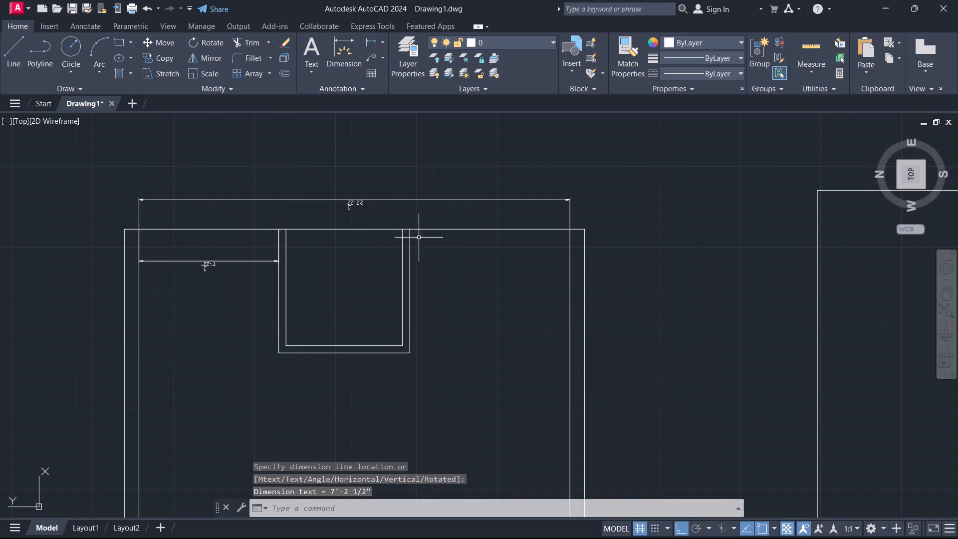
{"action": "key", "text": "space"}
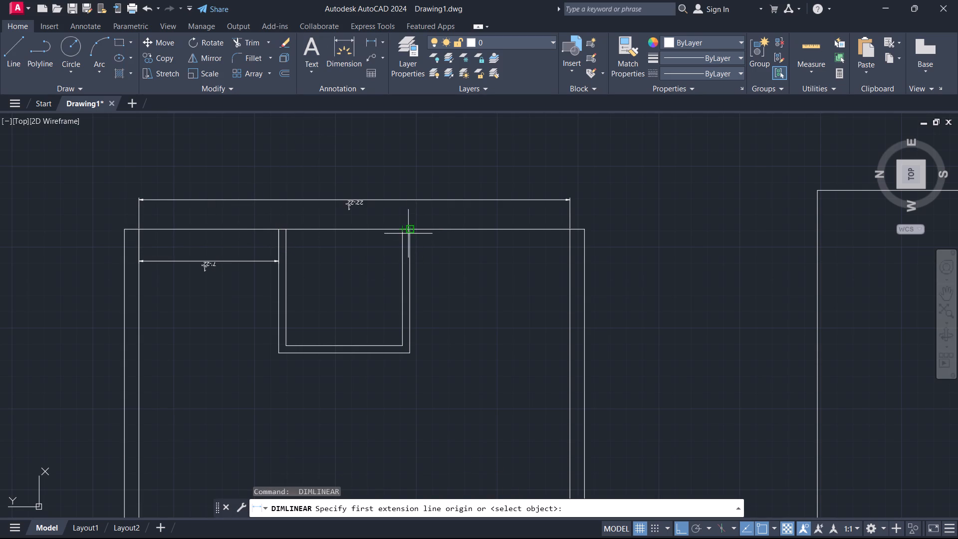
{"action": "left_click", "coordinate": [410, 232]}
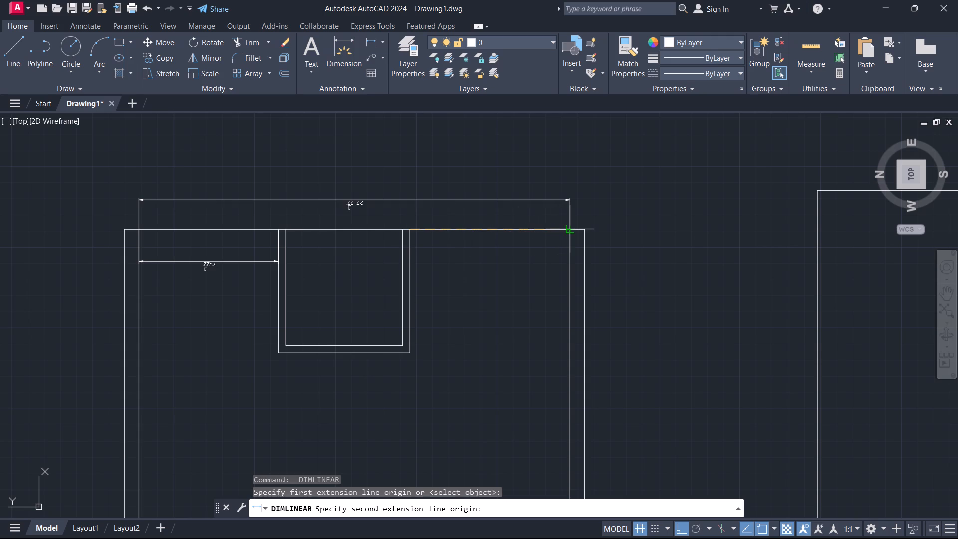
{"action": "left_click", "coordinate": [568, 232]}
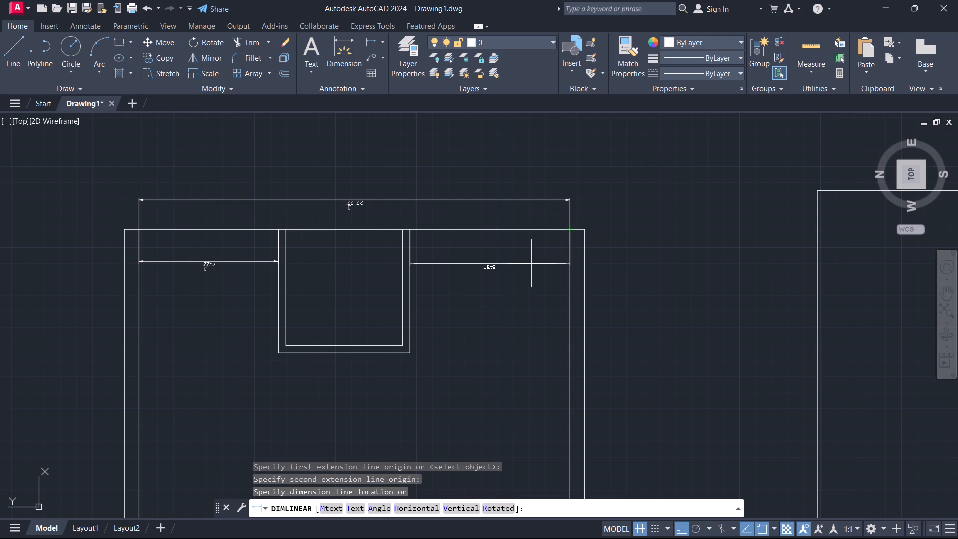
{"action": "left_click", "coordinate": [530, 264]}
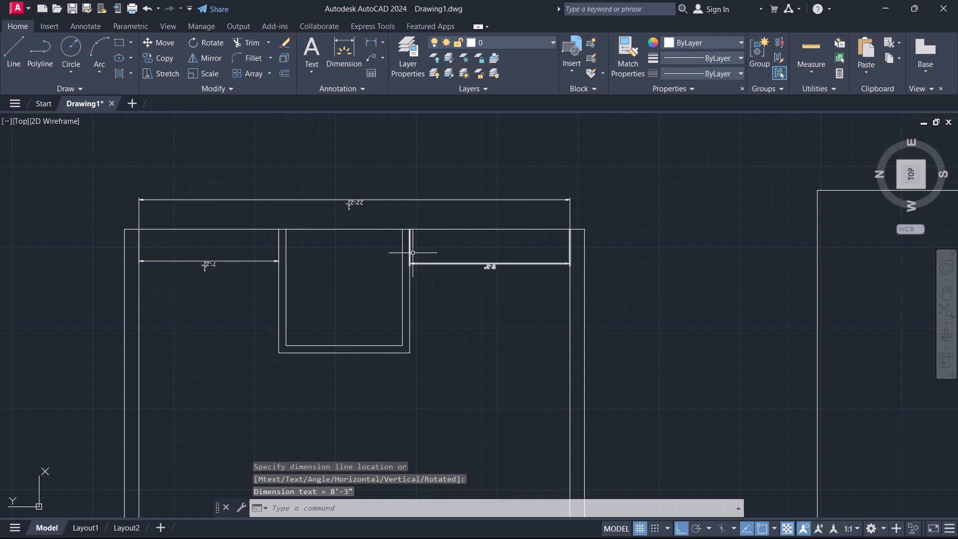
Move the small box together with its two gap dimensions 5" to the right along the room's top line.
{"action": "left_click", "coordinate": [429, 247]}
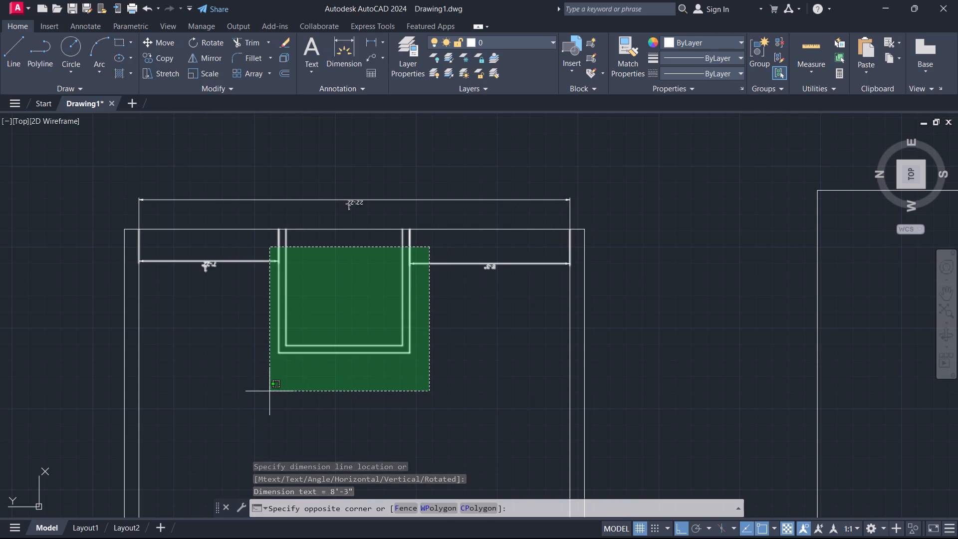
{"action": "left_click", "coordinate": [270, 391]}
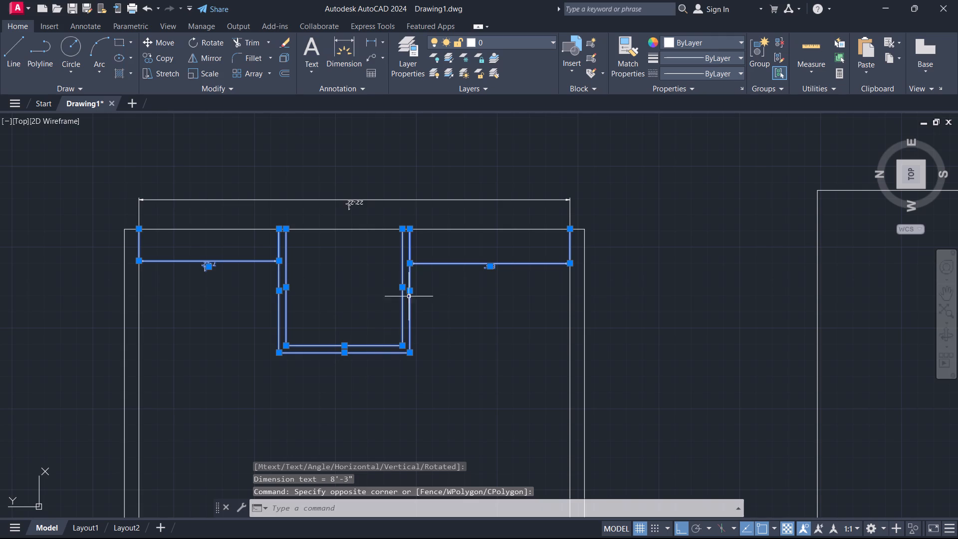
{"action": "key", "text": "m"}
{"action": "key", "text": "Return"}
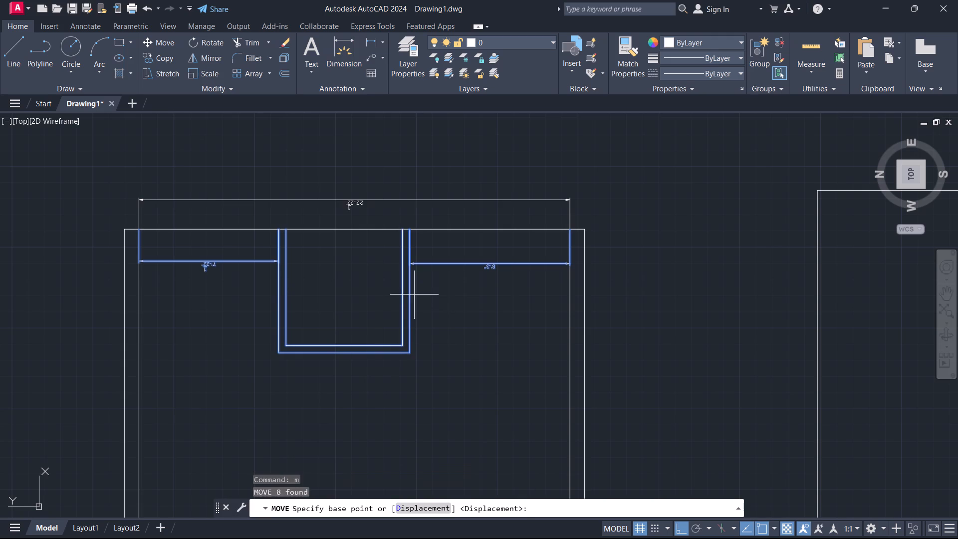
{"action": "left_click", "coordinate": [413, 234]}
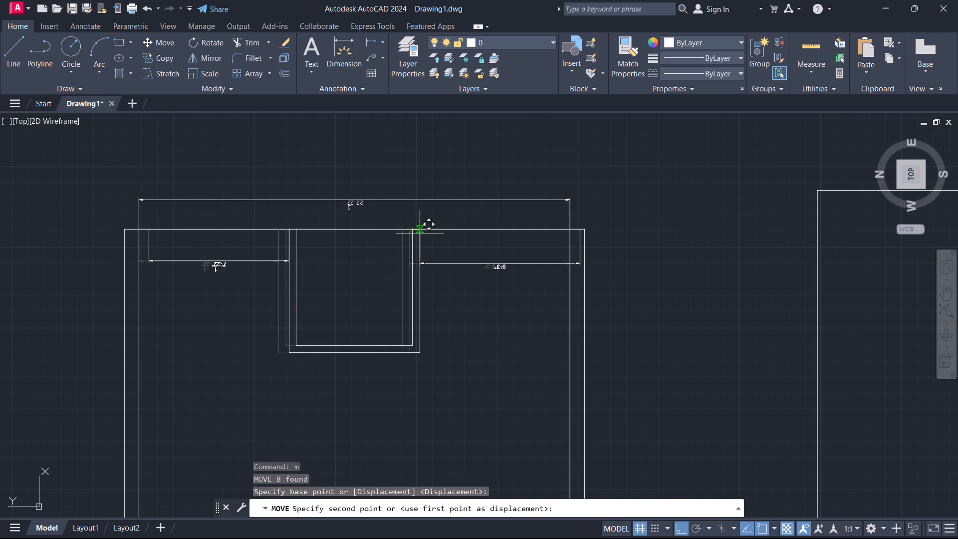
{"action": "type", "text": "5\""}
{"action": "key", "text": "Return"}
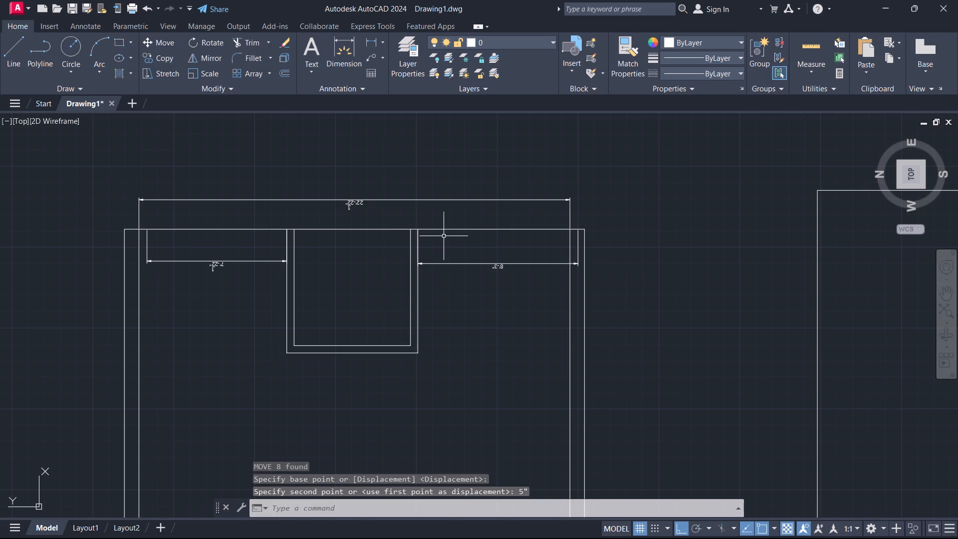
{"action": "key", "text": "Escape"}
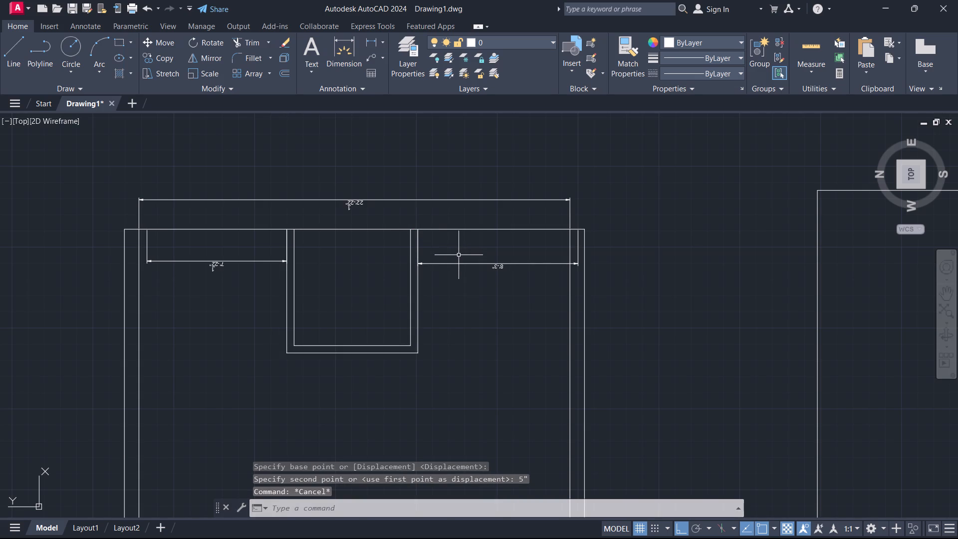
Erase the overall width dimension and the two gap dimensions around the small box at the room's top line.
{"action": "left_click", "coordinate": [577, 251]}
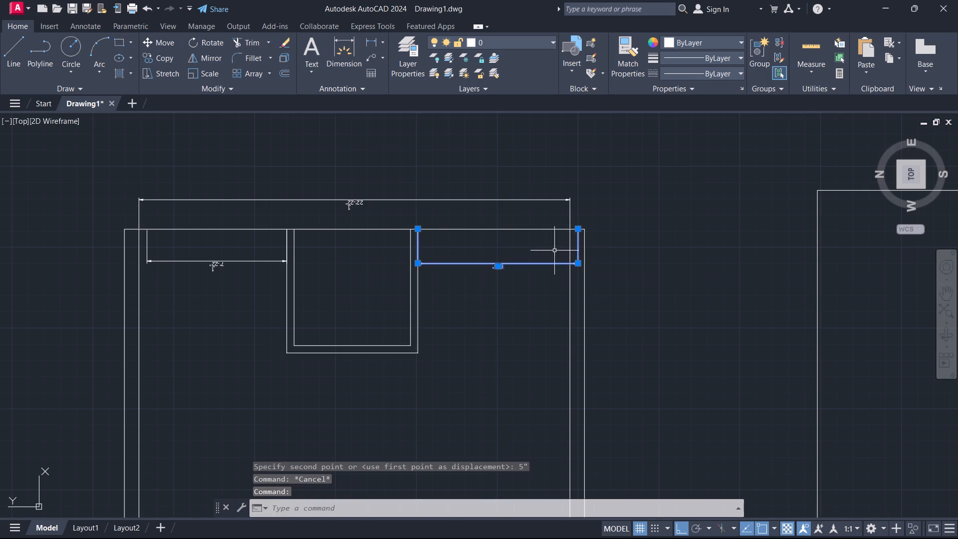
{"action": "left_click", "coordinate": [233, 264]}
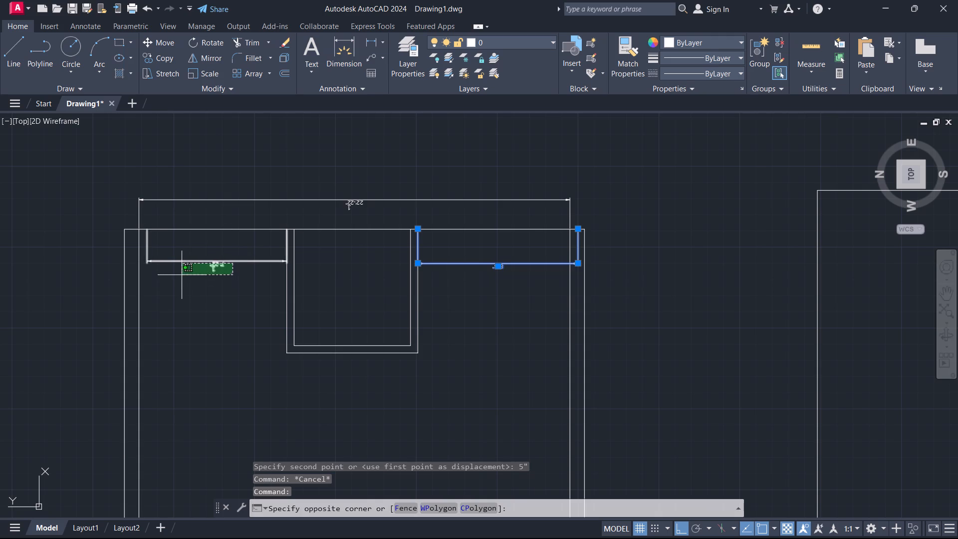
{"action": "left_click", "coordinate": [181, 275]}
{"action": "left_click", "coordinate": [222, 199]}
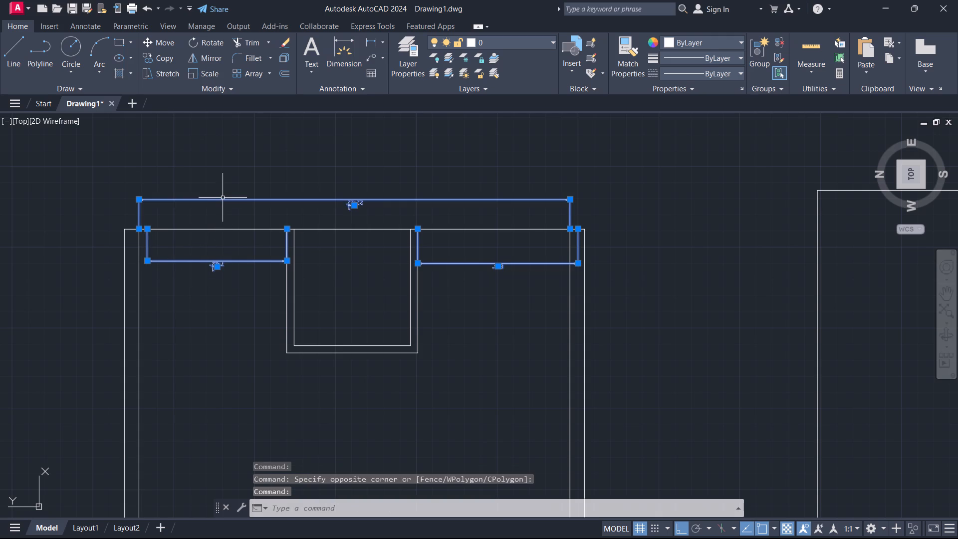
{"action": "key", "text": "e"}
{"action": "key", "text": "Return"}
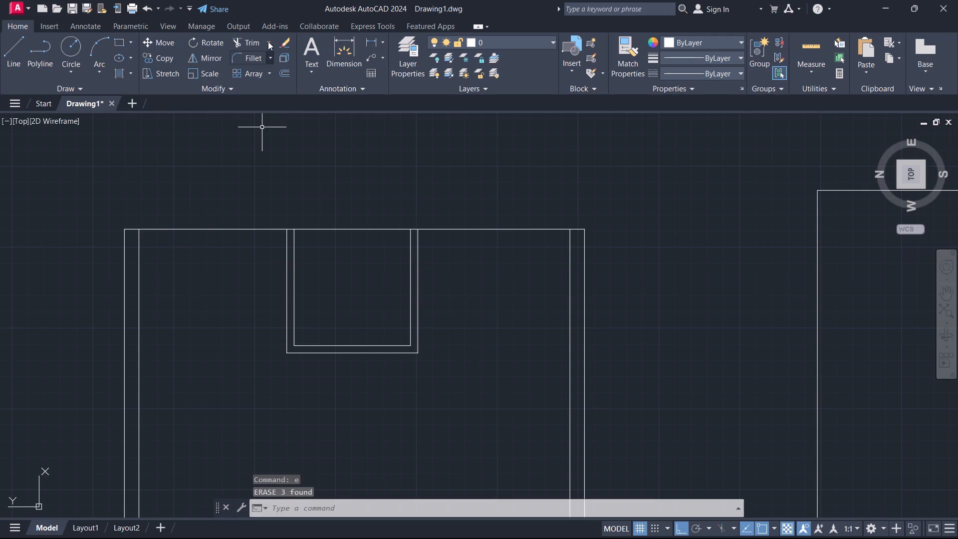
Add linear dimensions above the top line from the inner left and inner right wall lines to the small box's outer sides.
{"action": "left_click", "coordinate": [365, 42]}
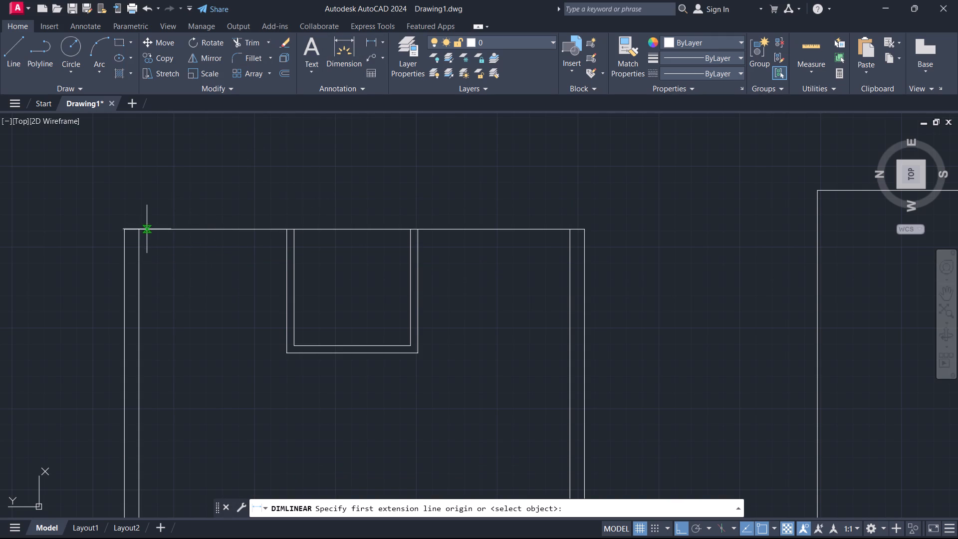
{"action": "left_click", "coordinate": [138, 230]}
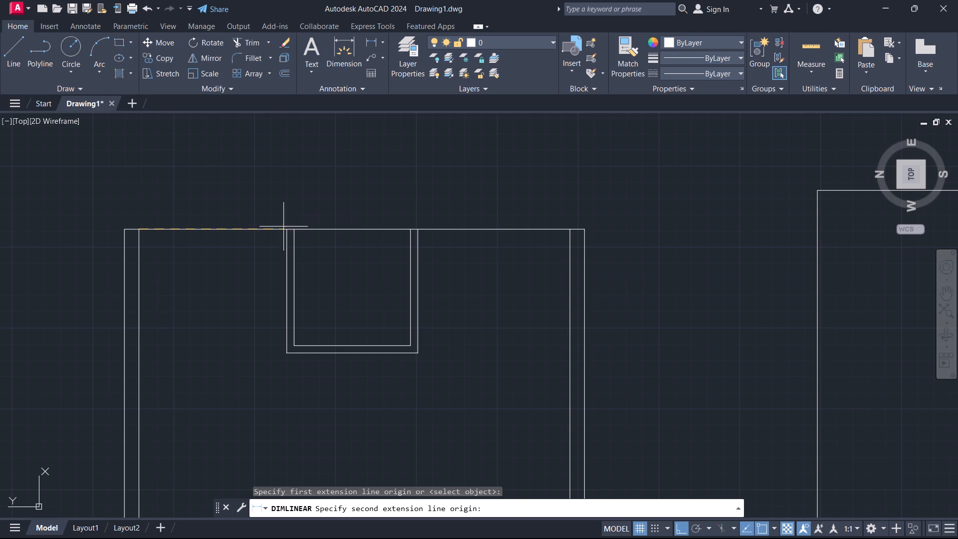
{"action": "left_click", "coordinate": [284, 227]}
{"action": "left_click", "coordinate": [278, 204]}
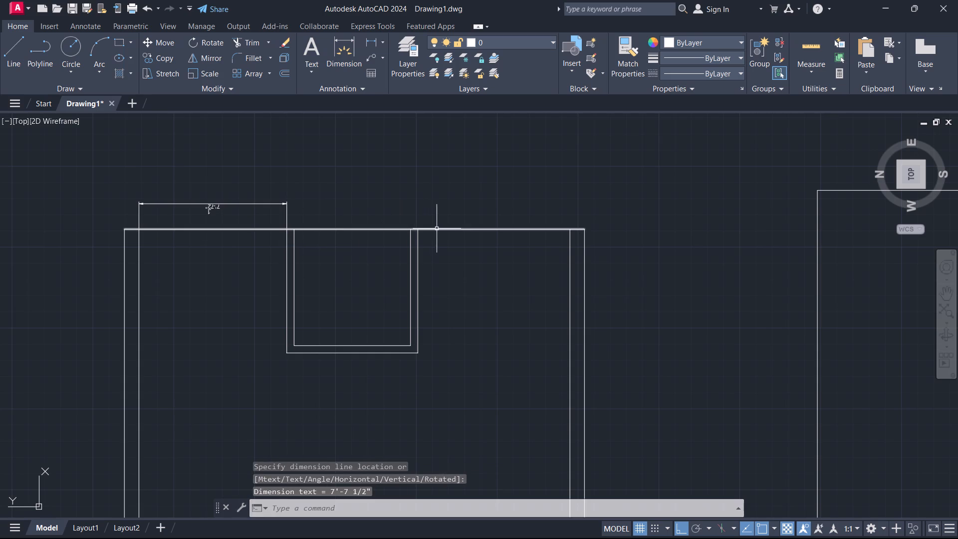
{"action": "key", "text": "space"}
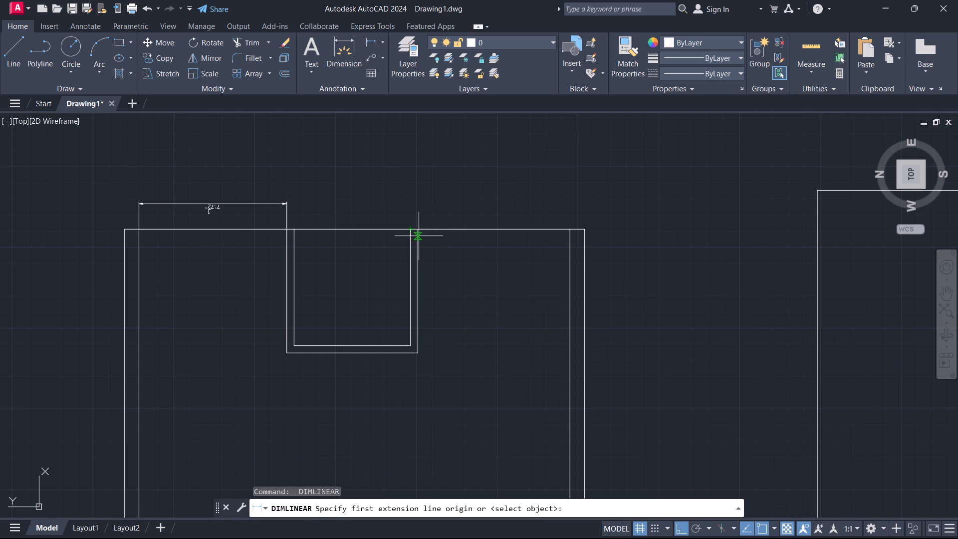
{"action": "left_click", "coordinate": [418, 229]}
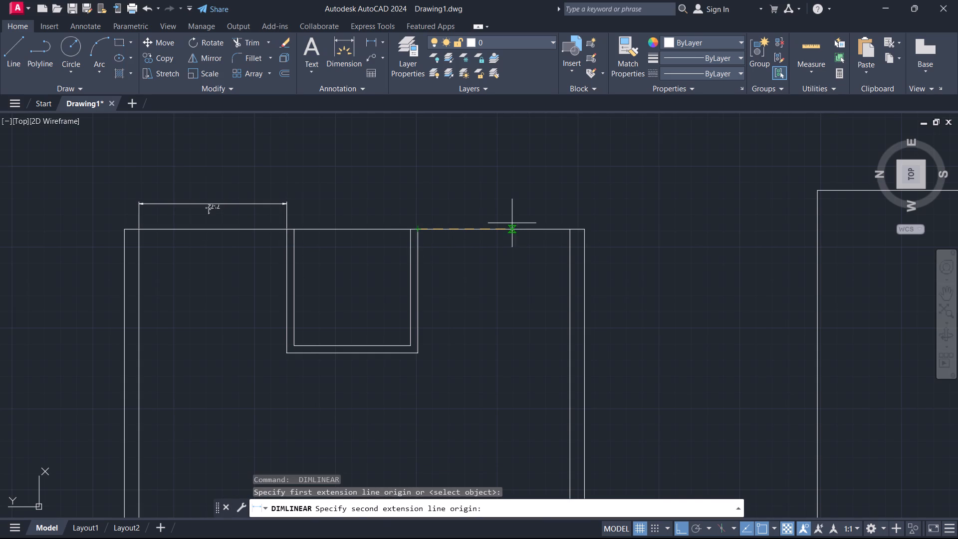
{"action": "left_click", "coordinate": [567, 227]}
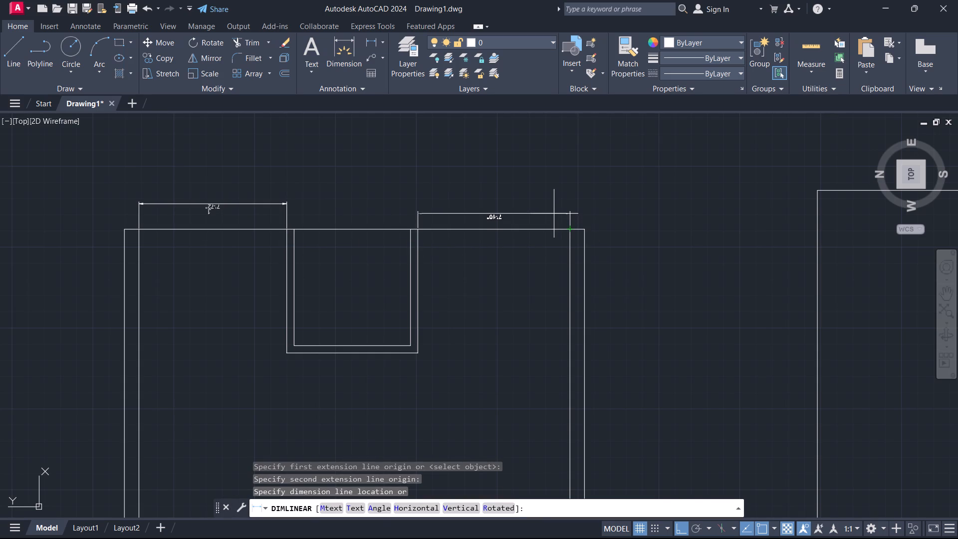
{"action": "left_click", "coordinate": [552, 204]}
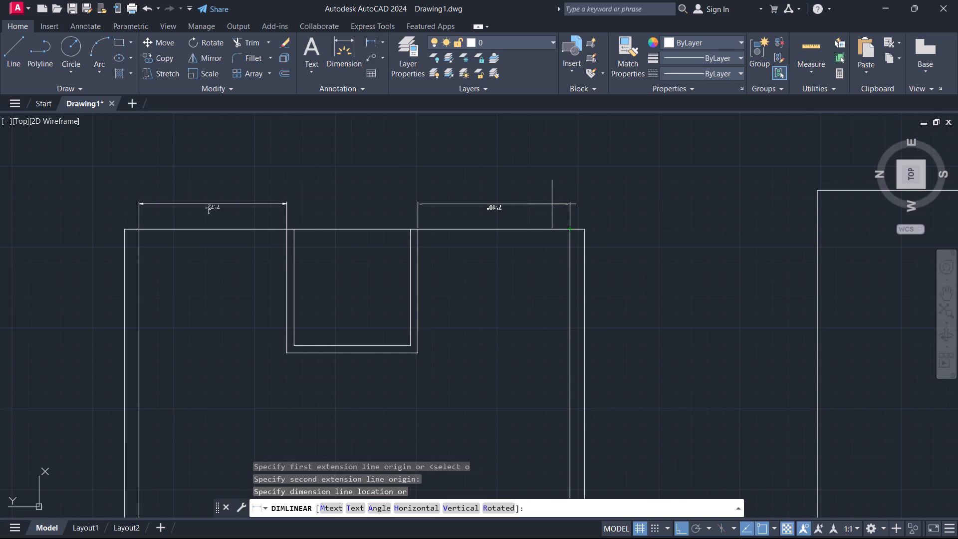
Move the small box 1.5" along the room's top line toward the inner right wall line.
{"action": "left_click", "coordinate": [463, 290]}
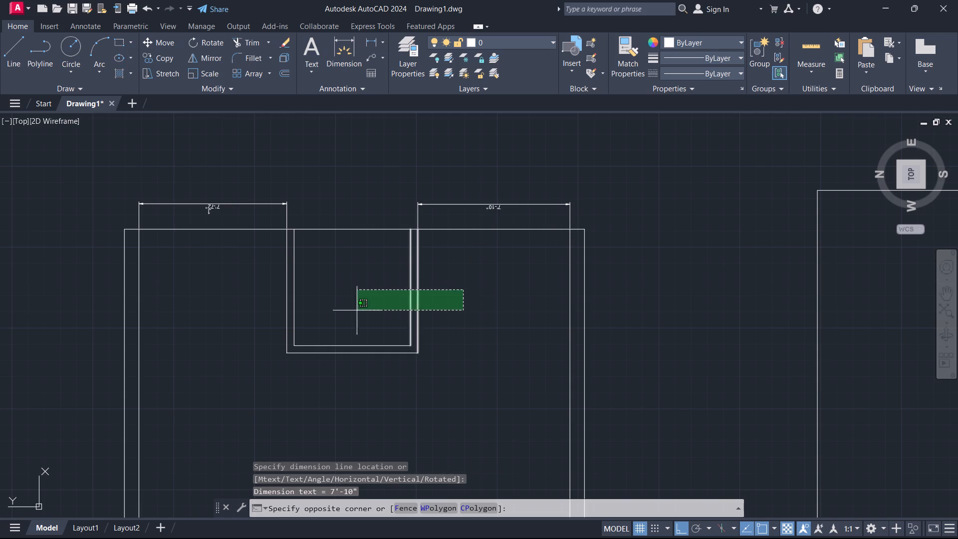
{"action": "left_click", "coordinate": [238, 386]}
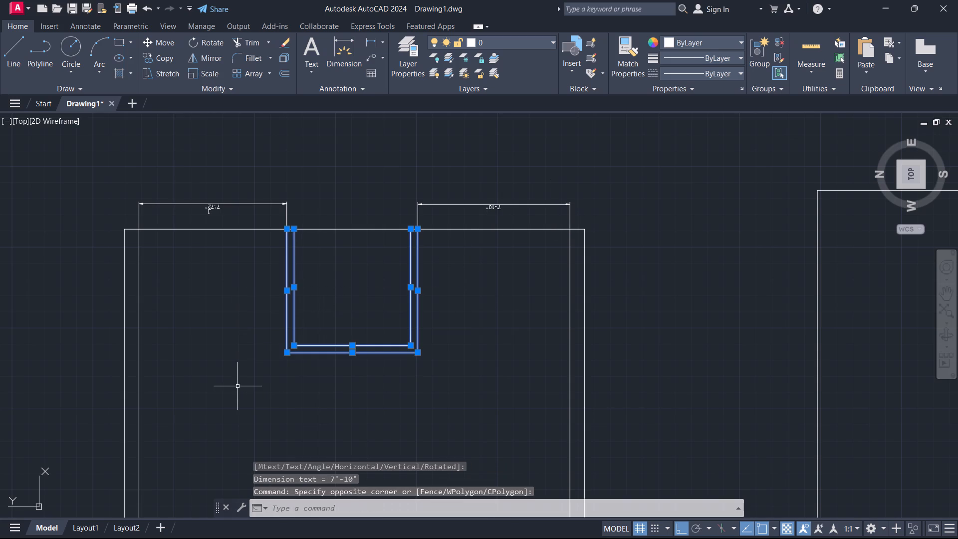
{"action": "key", "text": "m"}
{"action": "key", "text": "Return"}
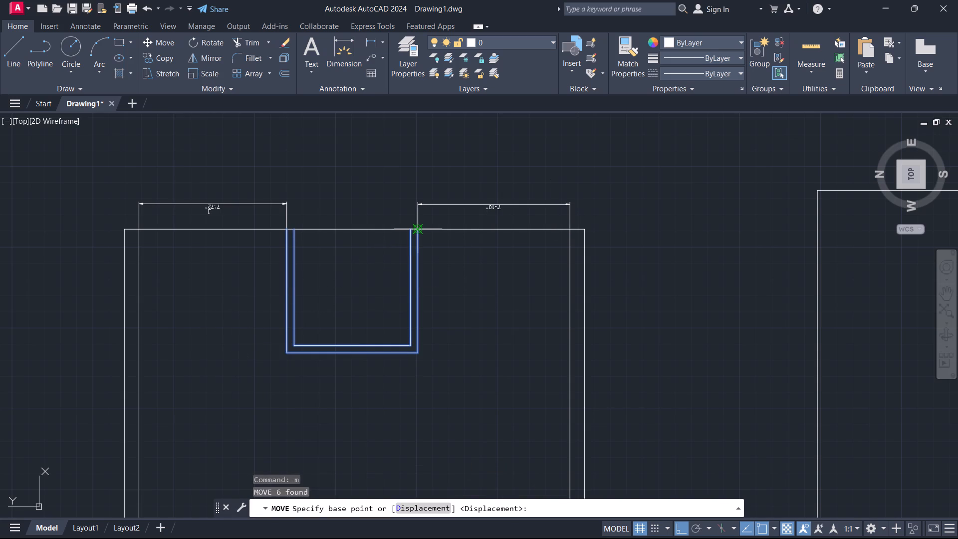
{"action": "left_click", "coordinate": [421, 230]}
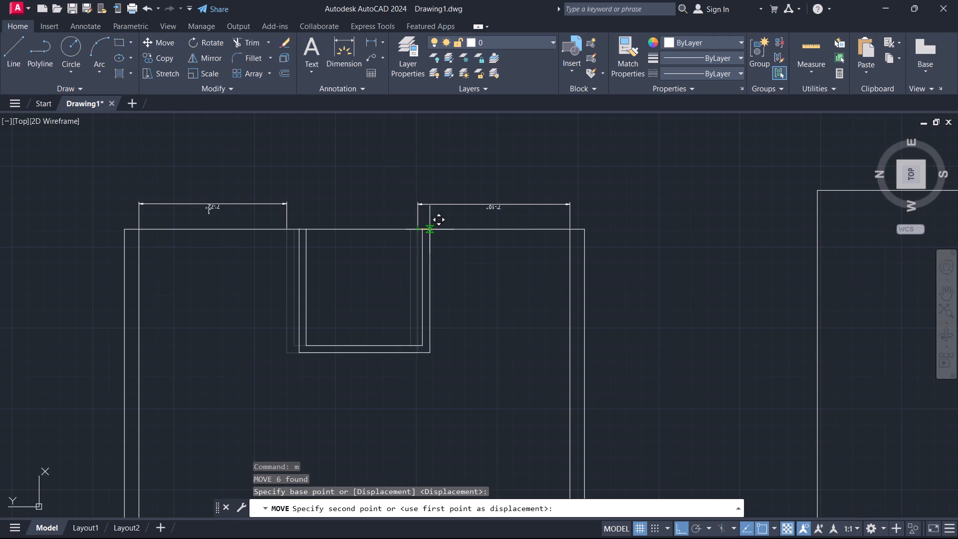
{"action": "type", "text": "1.5\""}
{"action": "key", "text": "Return"}
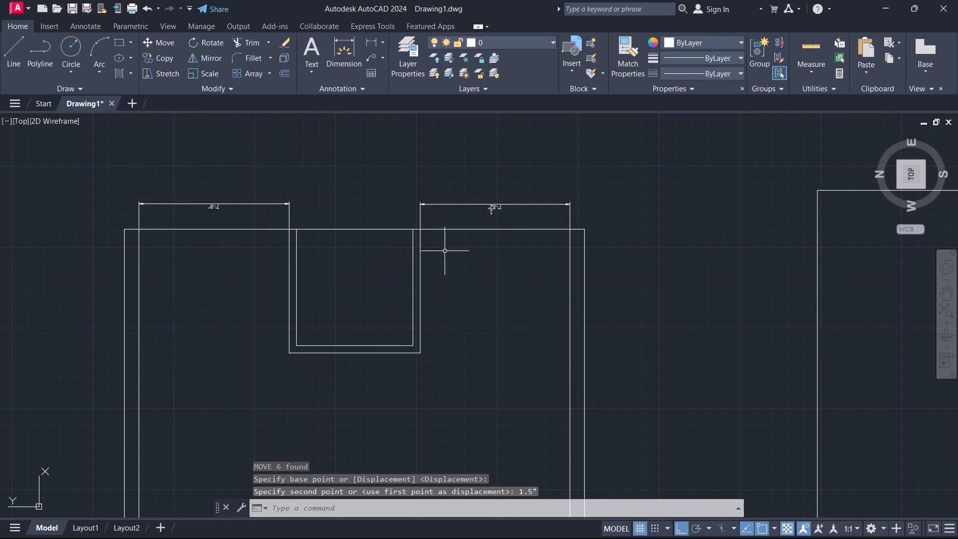
Move the small box 0.25" along the room's top line toward the inner right wall line.
{"action": "left_click", "coordinate": [441, 257]}
{"action": "left_click", "coordinate": [230, 404]}
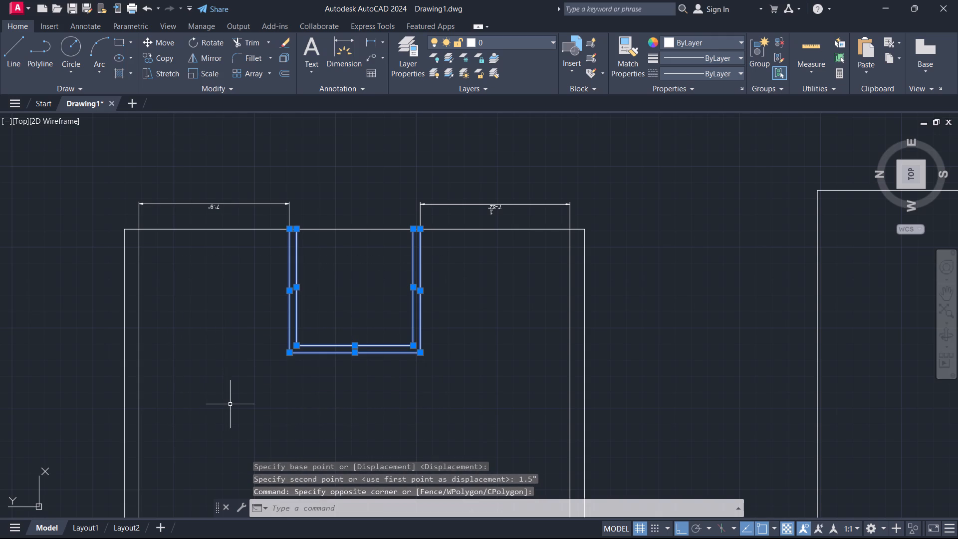
{"action": "type", "text": "0.25"}
{"action": "key", "text": "Return"}
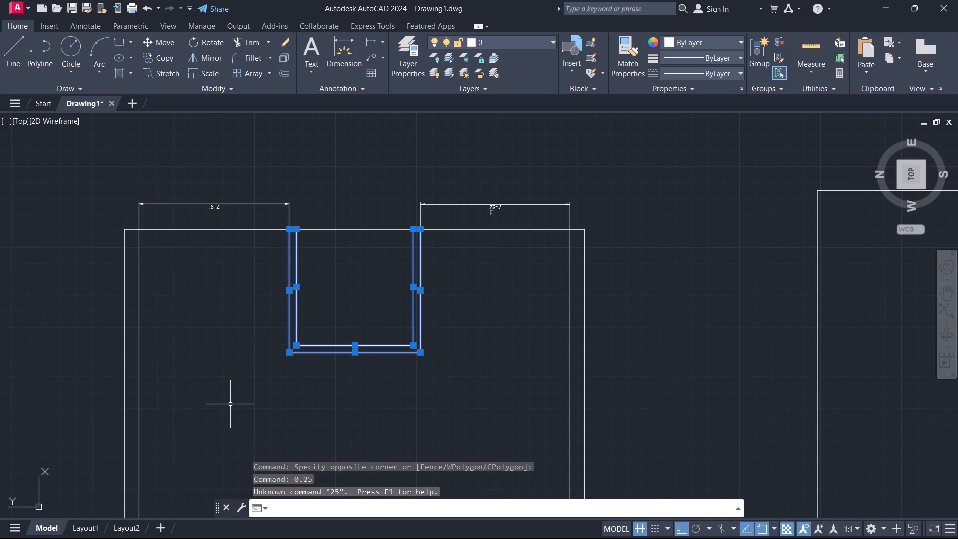
{"action": "key", "text": "m"}
{"action": "key", "text": "Return"}
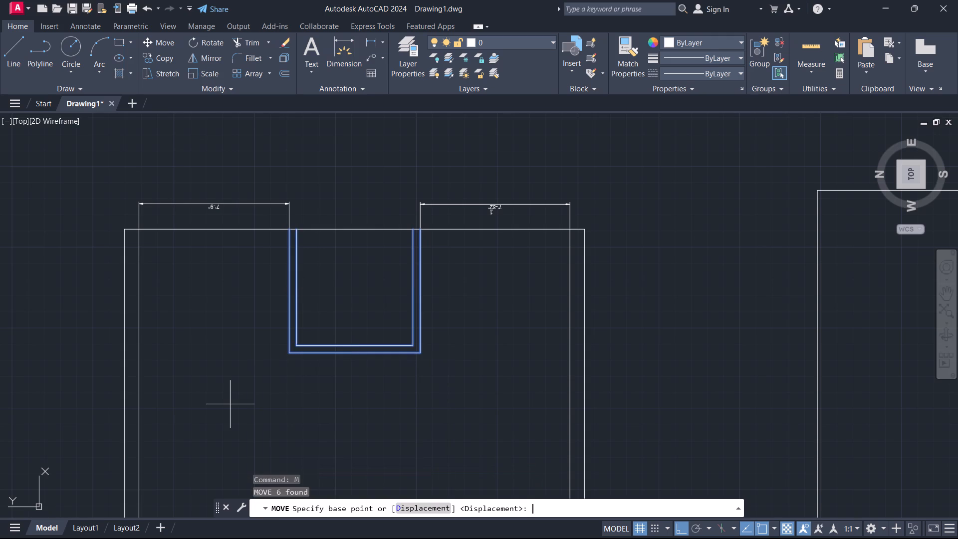
{"action": "left_click", "coordinate": [423, 233]}
{"action": "type", "text": "0.25\""}
{"action": "key", "text": "Return"}
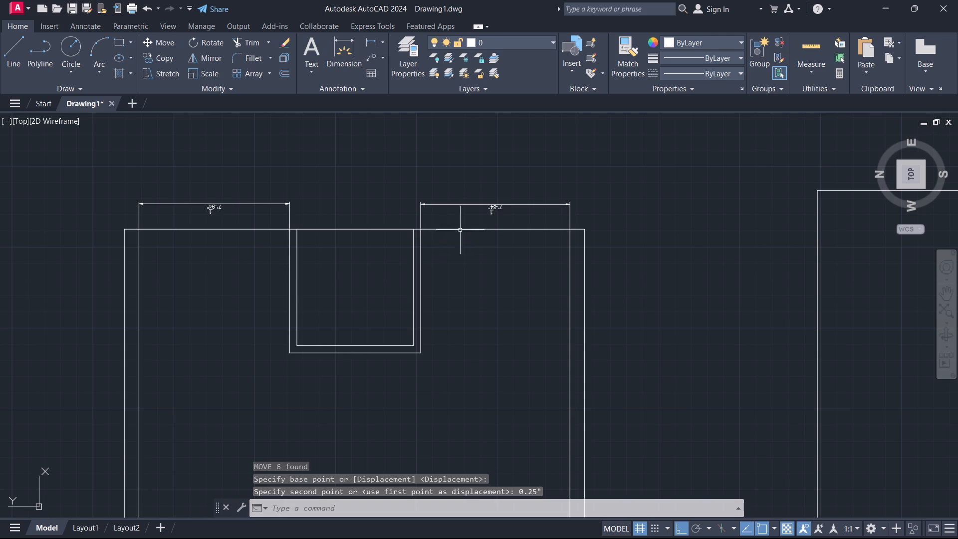
Move the small box another 0.25" toward the inner right wall line.
{"action": "left_click", "coordinate": [442, 261]}
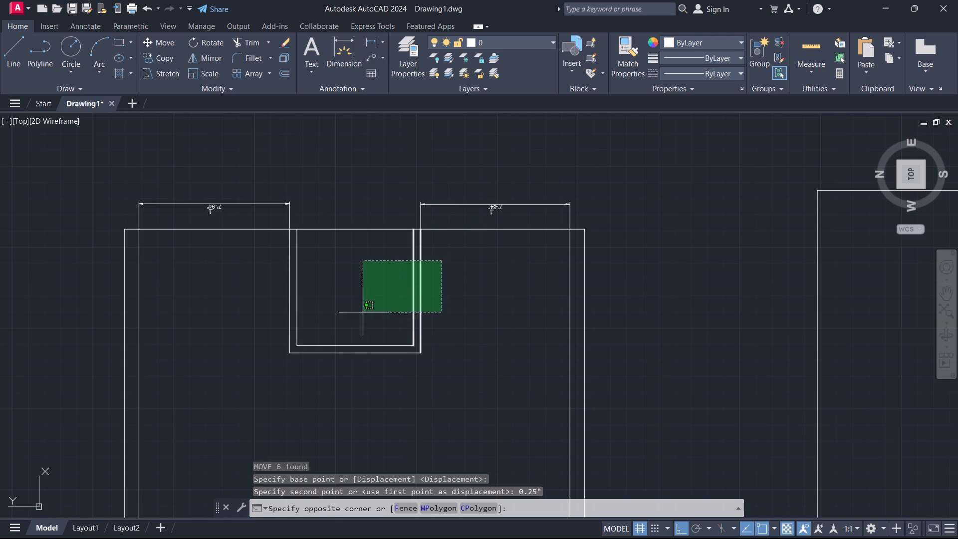
{"action": "left_click", "coordinate": [250, 410]}
{"action": "key", "text": "m"}
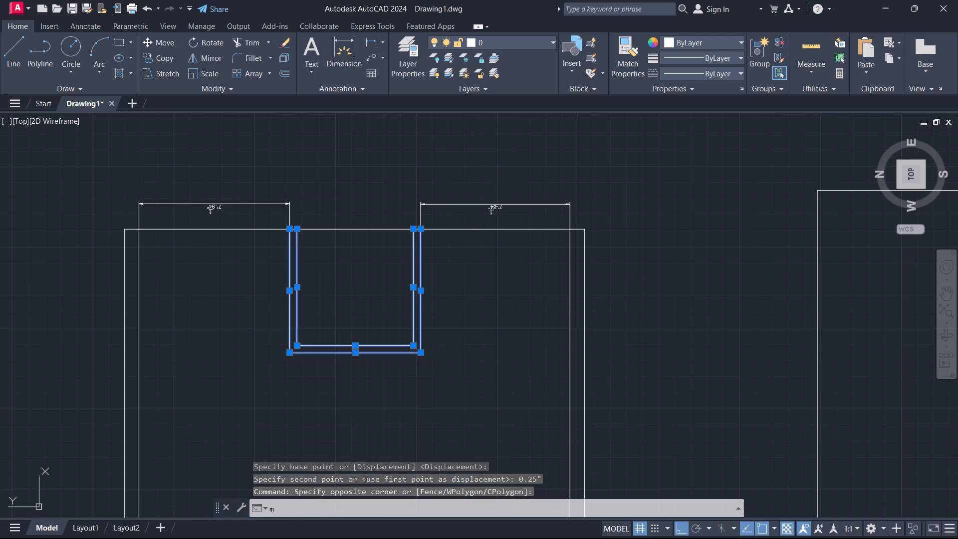
{"action": "key", "text": "Return"}
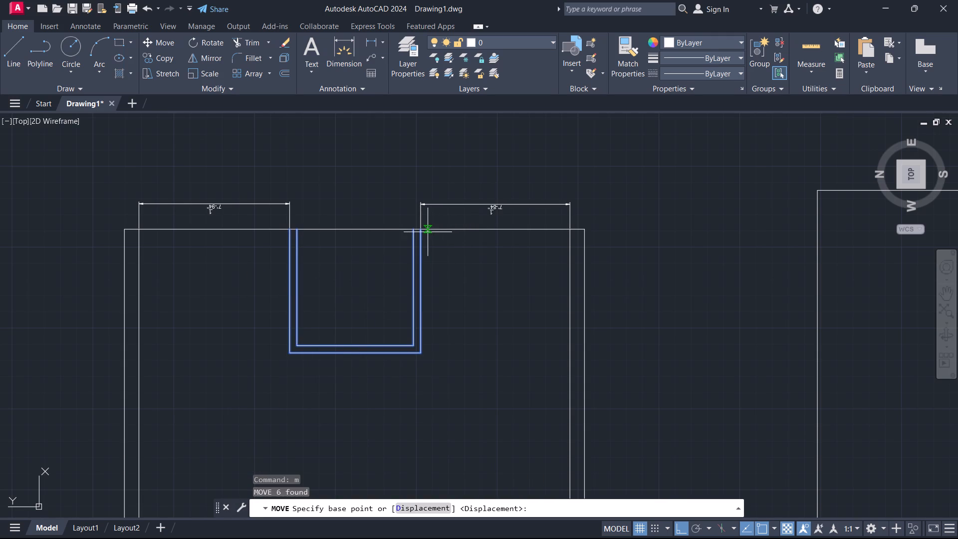
{"action": "left_click", "coordinate": [420, 233]}
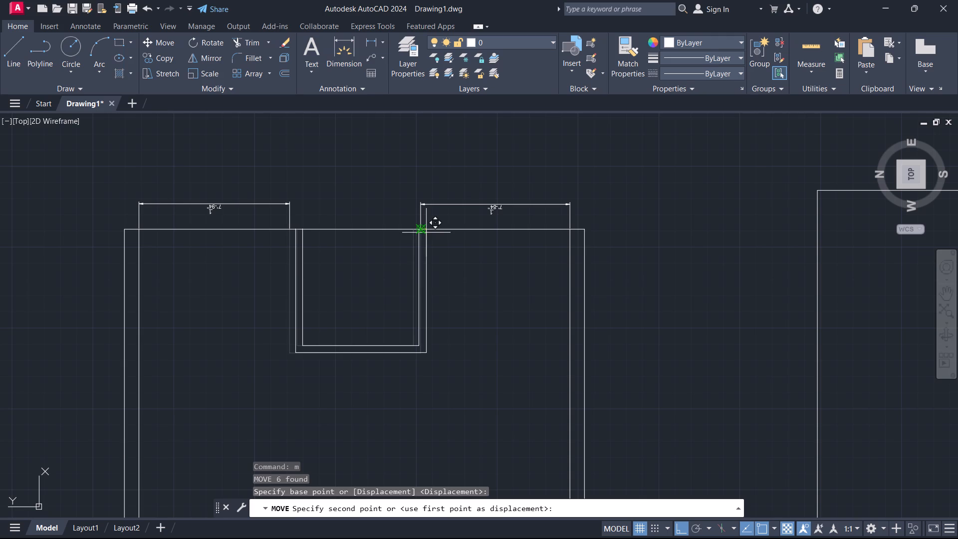
{"action": "type", "text": "0."}
{"action": "type", "text": "25\""}
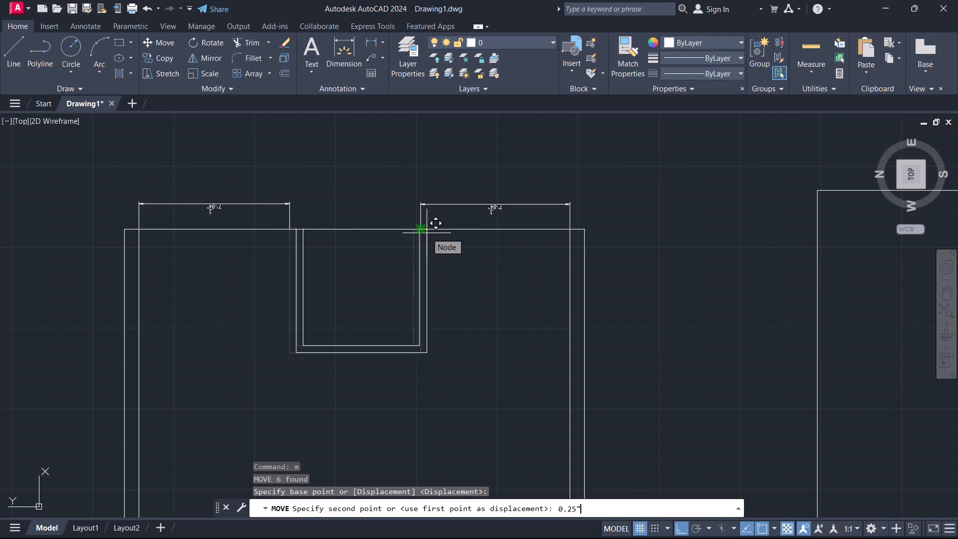
{"action": "key", "text": "Return"}
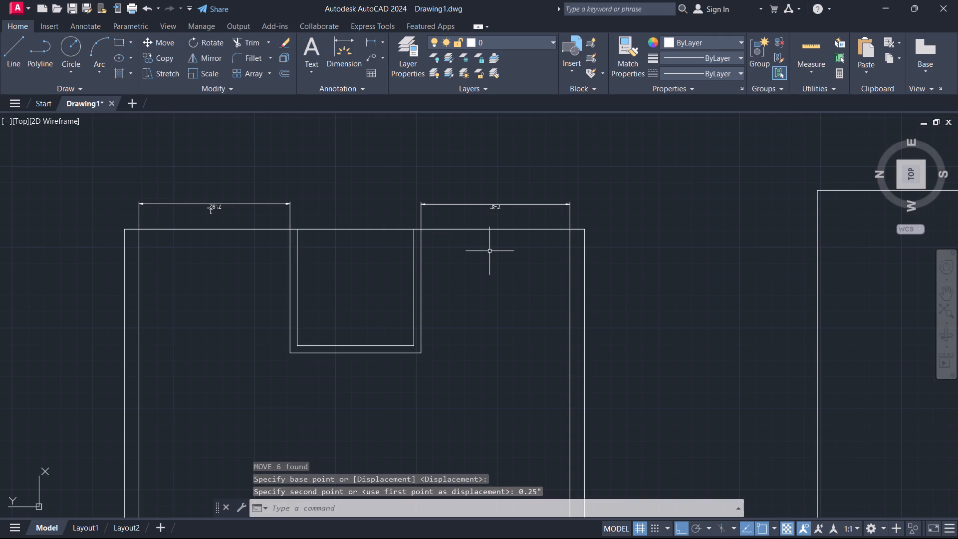
Move the small box 5" along the room's top line toward the inner right wall line.
{"action": "scroll", "coordinate": [467, 196], "scroll_direction": "up", "scroll_amount": 1}
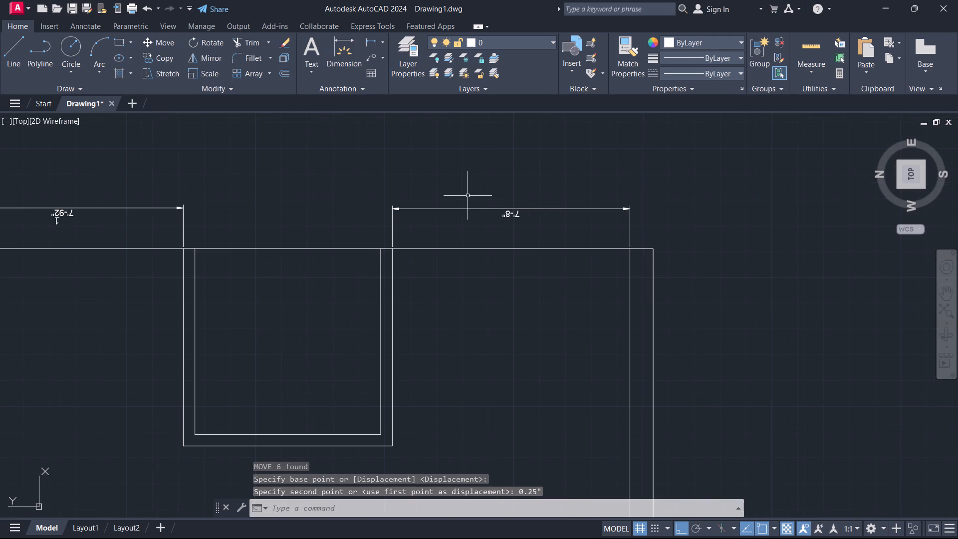
{"action": "left_click", "coordinate": [466, 315]}
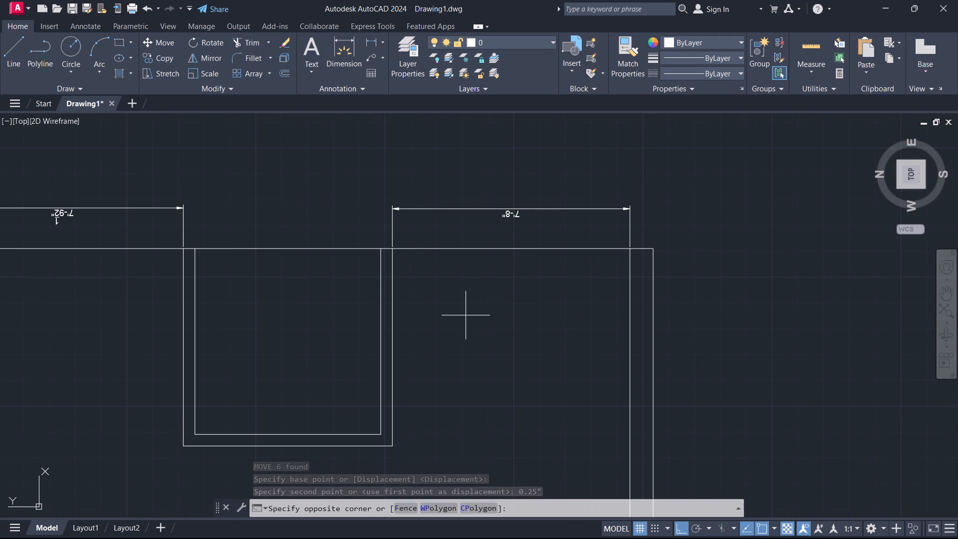
{"action": "left_click", "coordinate": [139, 463]}
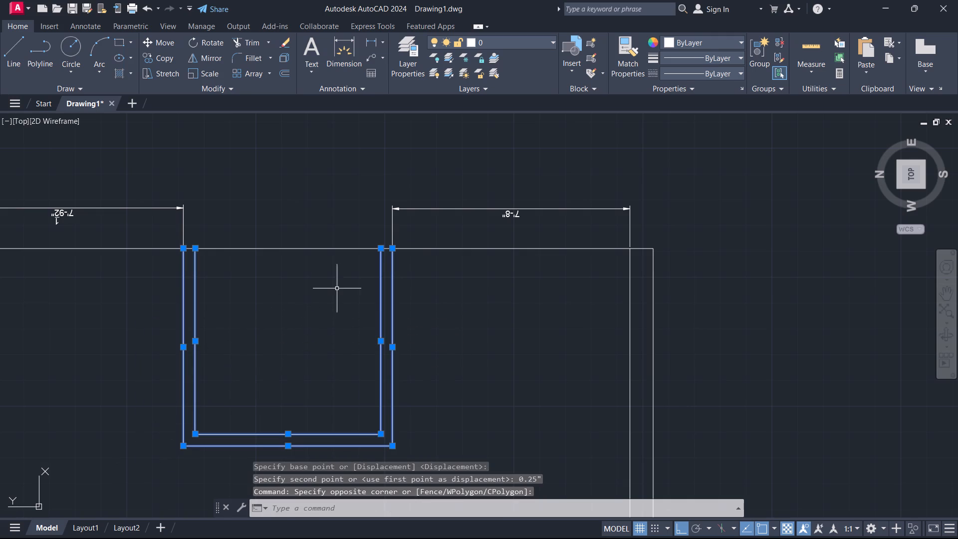
{"action": "key", "text": "m"}
{"action": "key", "text": "Return"}
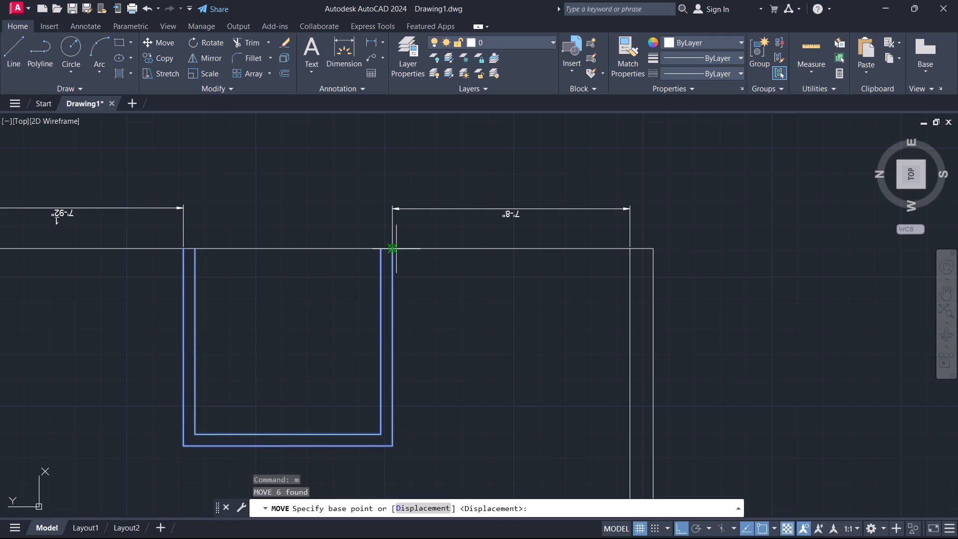
{"action": "left_click", "coordinate": [392, 252]}
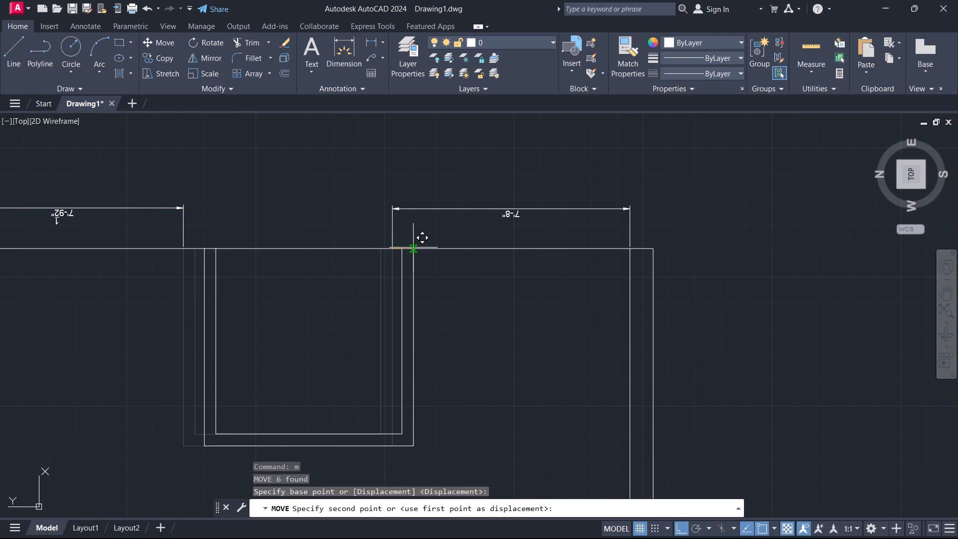
{"action": "type", "text": "5\""}
{"action": "key", "text": "Return"}
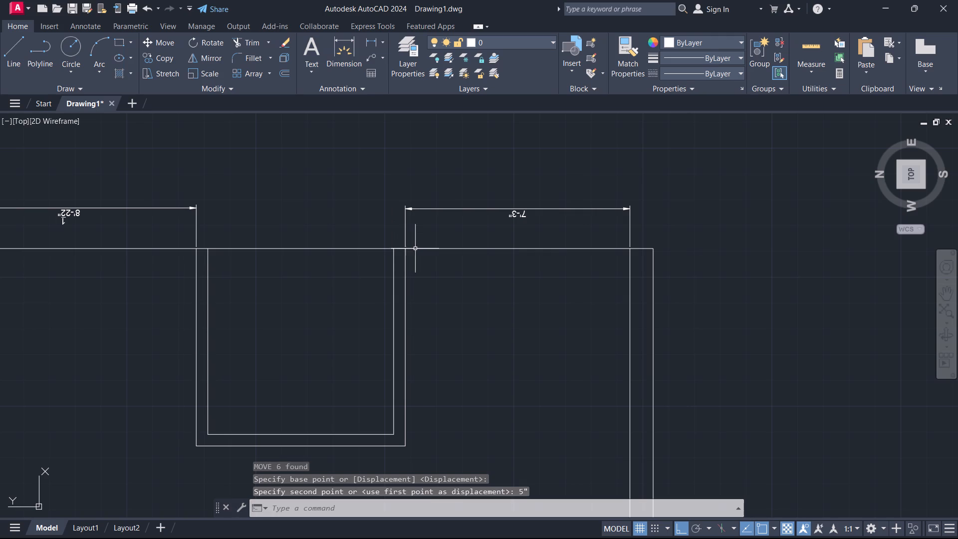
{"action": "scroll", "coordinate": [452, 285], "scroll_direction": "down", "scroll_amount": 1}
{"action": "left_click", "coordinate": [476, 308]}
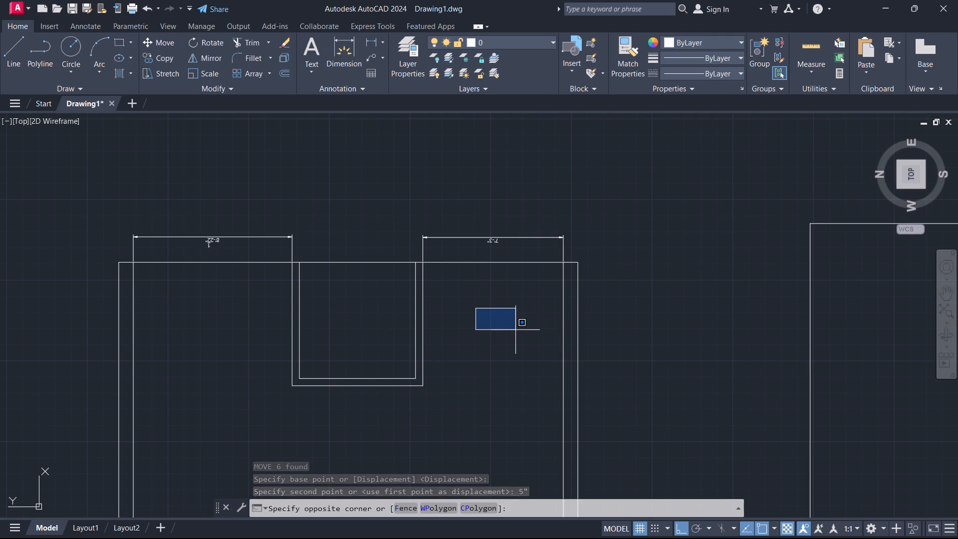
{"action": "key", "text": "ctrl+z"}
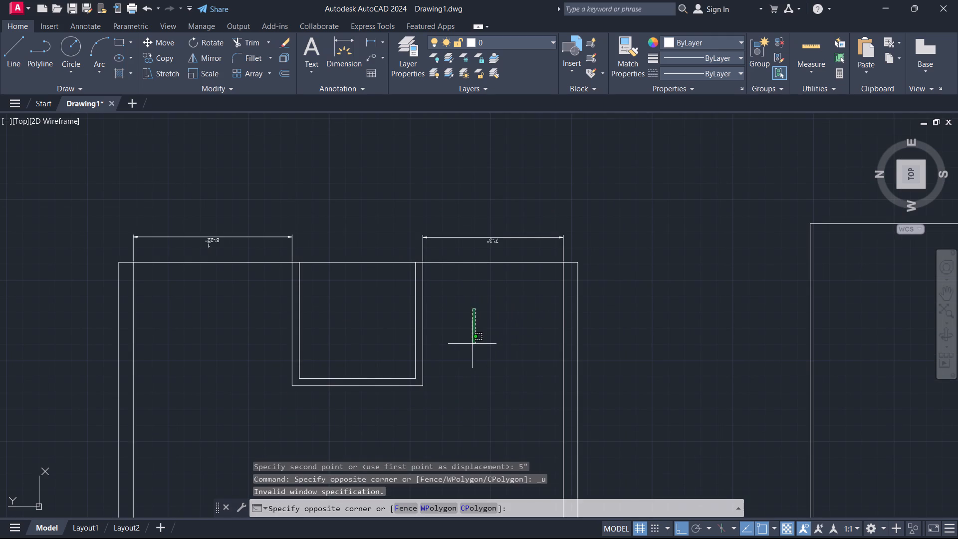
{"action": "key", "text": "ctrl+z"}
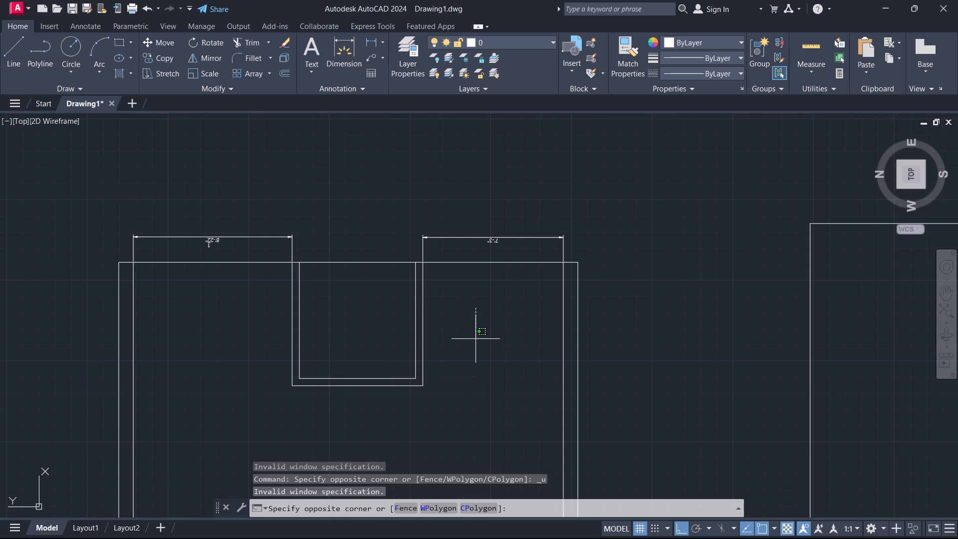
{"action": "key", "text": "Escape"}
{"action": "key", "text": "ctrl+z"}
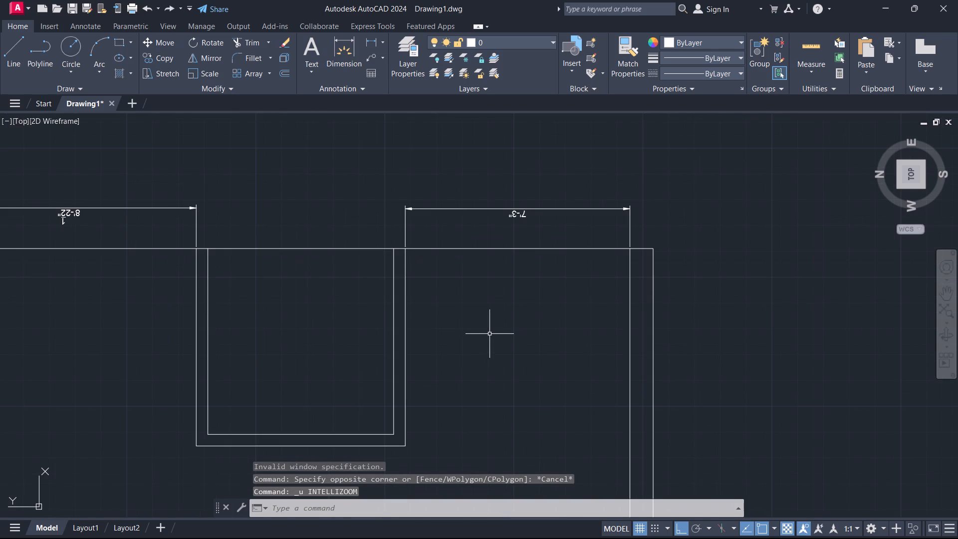
Erase the two linear dimensions above the room's top line, on either side of the small box.
{"action": "scroll", "coordinate": [492, 332], "scroll_direction": "down", "scroll_amount": 1}
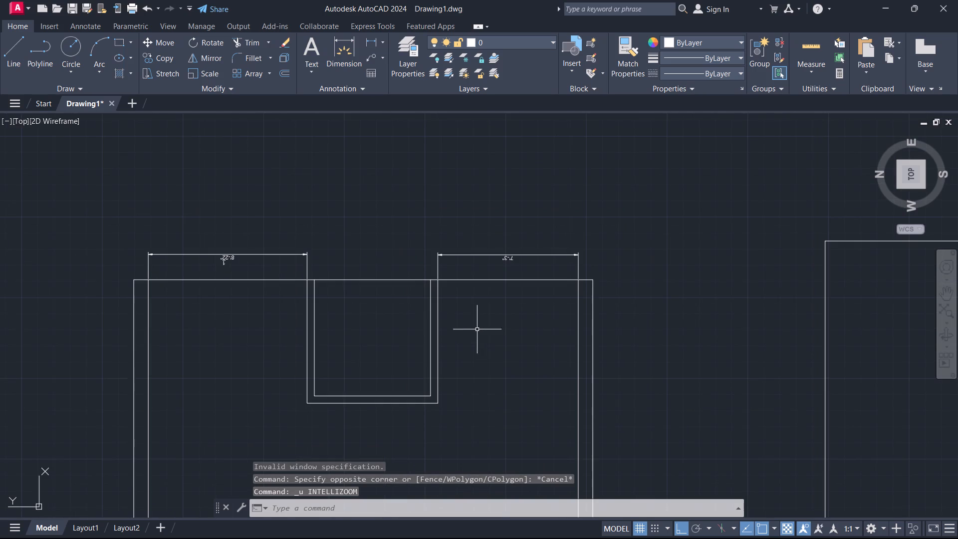
{"action": "left_click", "coordinate": [286, 255]}
{"action": "left_click", "coordinate": [472, 253]}
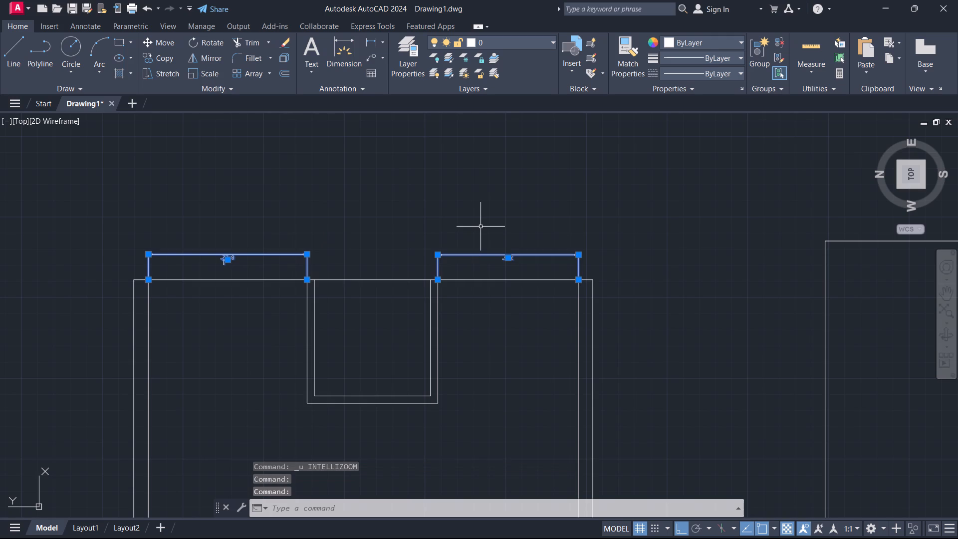
{"action": "key", "text": "e"}
{"action": "key", "text": "Return"}
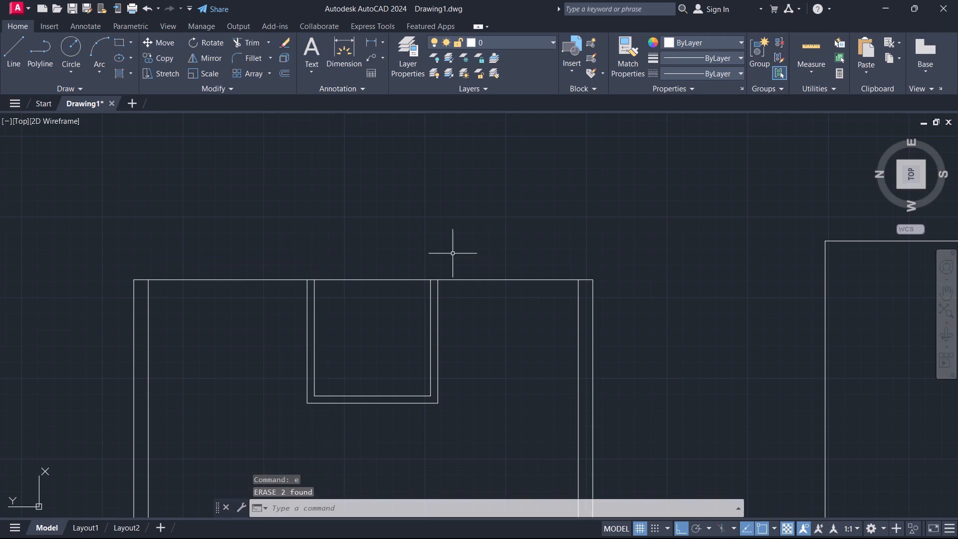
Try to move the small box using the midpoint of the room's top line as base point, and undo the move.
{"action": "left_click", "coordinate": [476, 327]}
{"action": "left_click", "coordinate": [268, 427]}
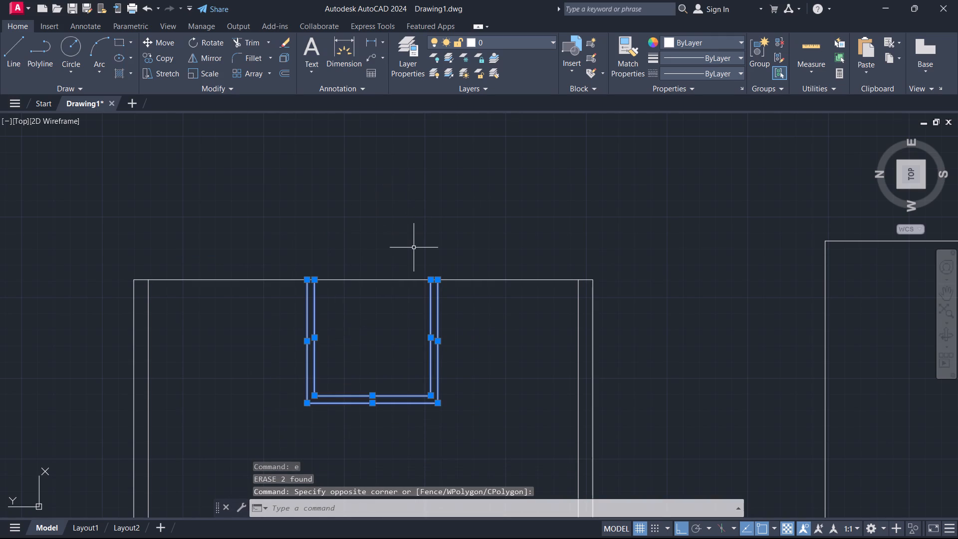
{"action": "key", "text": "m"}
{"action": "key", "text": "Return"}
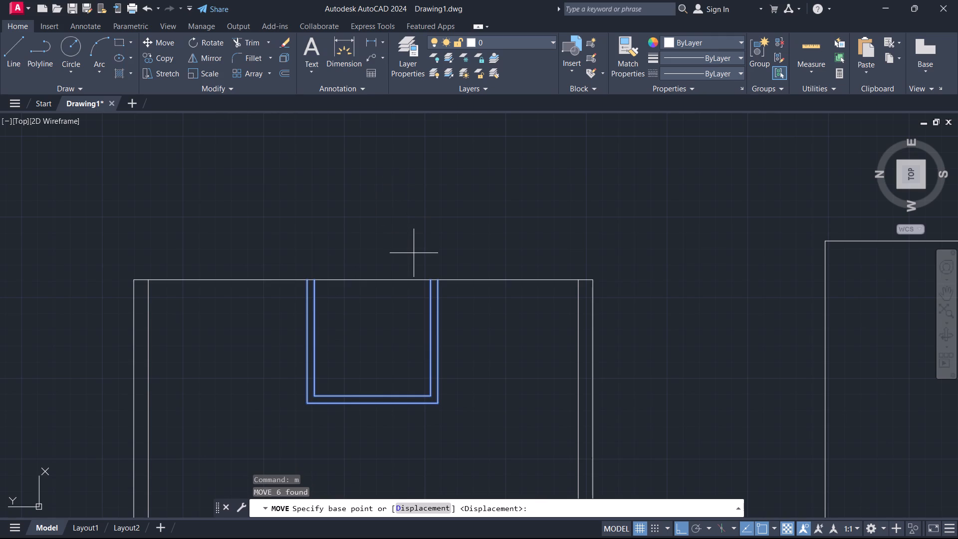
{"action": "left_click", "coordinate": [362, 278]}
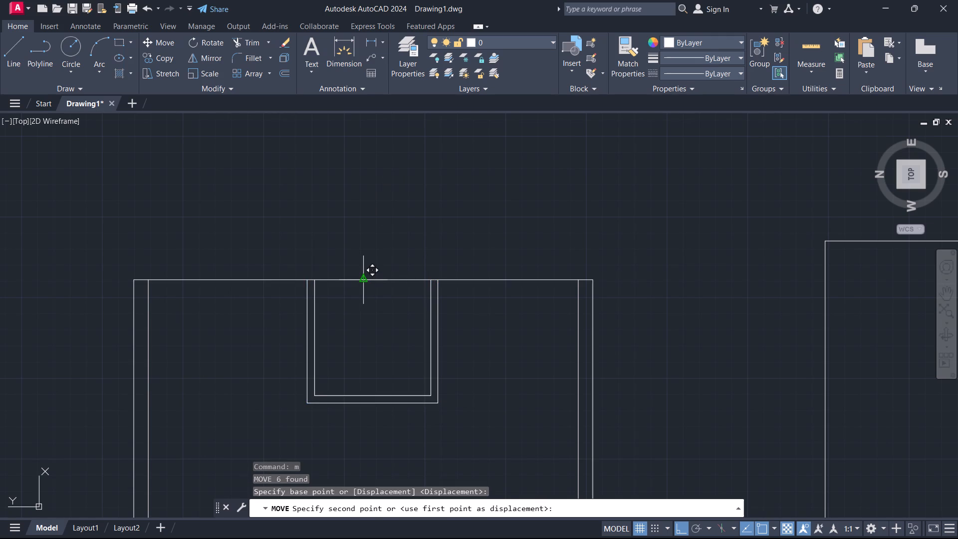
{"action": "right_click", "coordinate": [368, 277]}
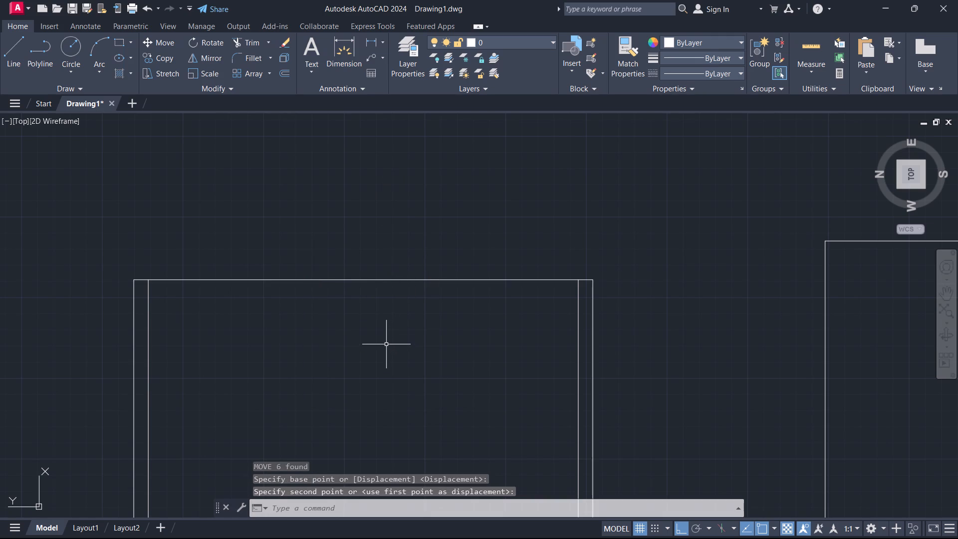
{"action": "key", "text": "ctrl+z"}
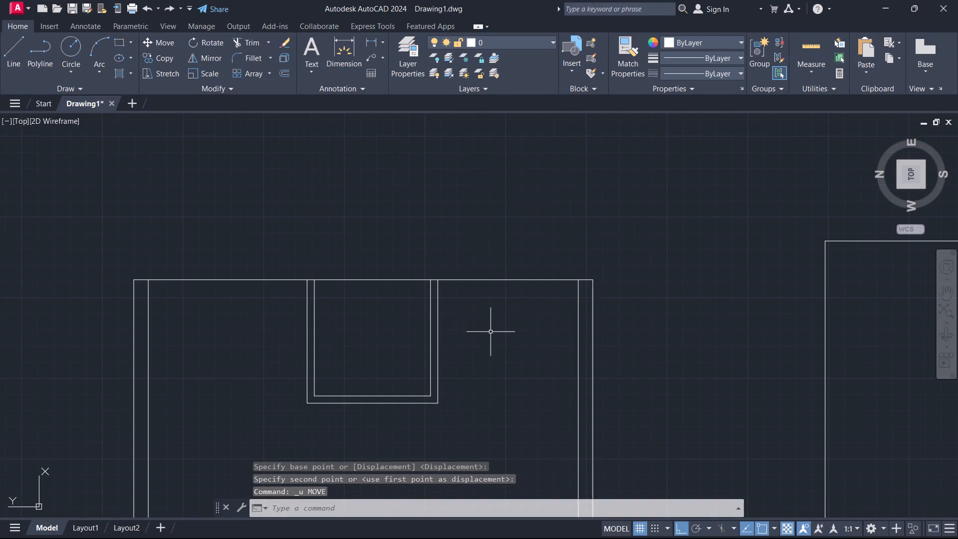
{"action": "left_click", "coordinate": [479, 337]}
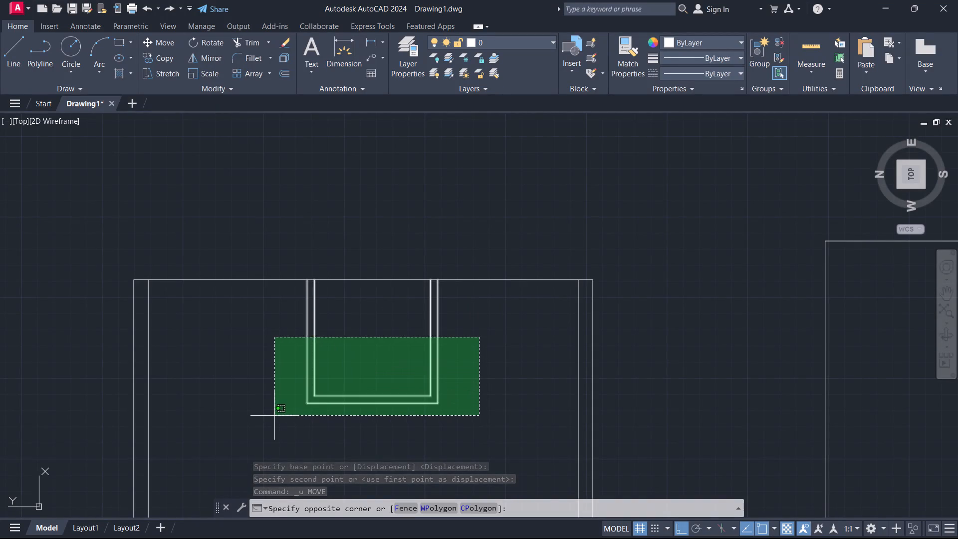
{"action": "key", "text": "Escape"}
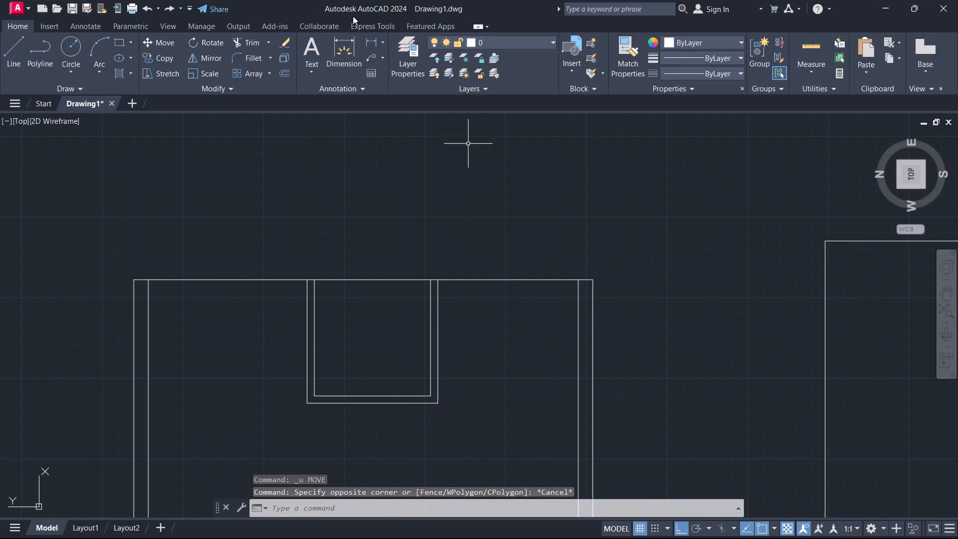
Add linear dimensions along the room's top line from each inner side wall line to the small box's nearest outer edge.
{"action": "left_click", "coordinate": [371, 44]}
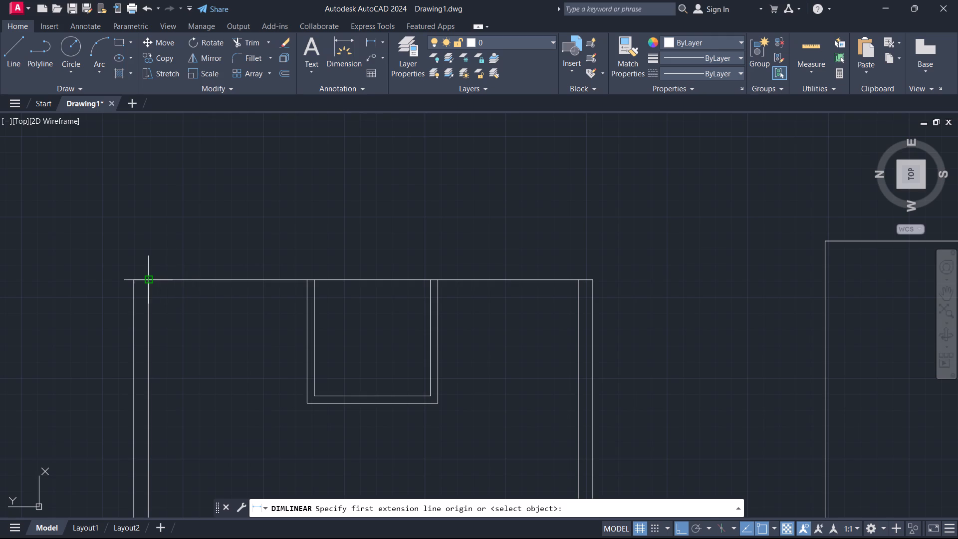
{"action": "left_click", "coordinate": [147, 279]}
{"action": "left_click", "coordinate": [306, 280]}
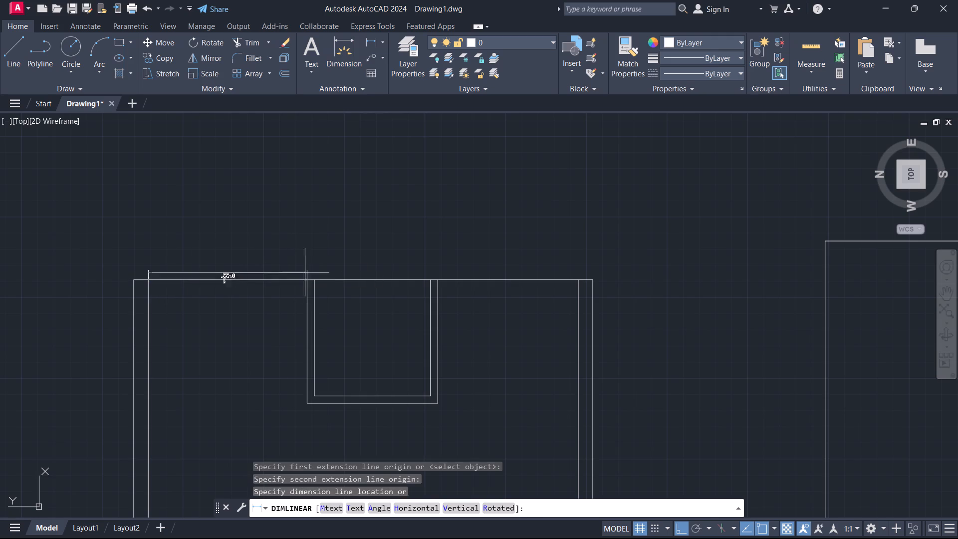
{"action": "left_click", "coordinate": [281, 248]}
{"action": "key", "text": "space"}
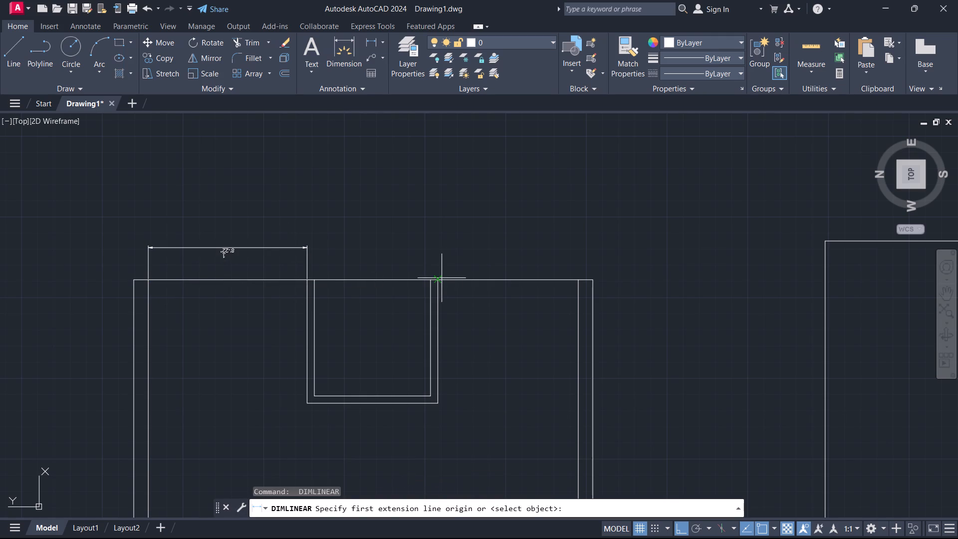
{"action": "left_click", "coordinate": [441, 279]}
{"action": "left_click", "coordinate": [575, 279]}
{"action": "left_click", "coordinate": [562, 236]}
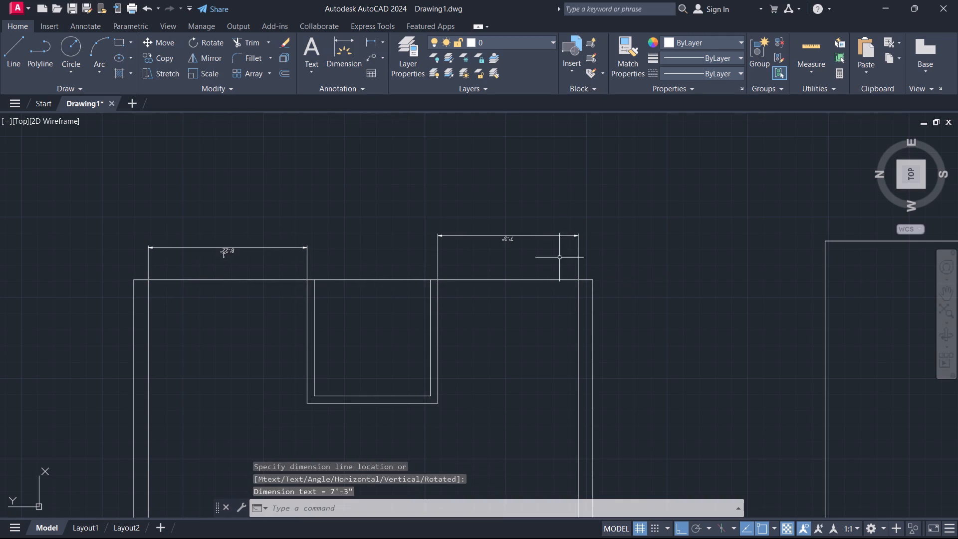
{"action": "key", "text": "Escape"}
Move the small box 5" along the room's top line toward the inner right wall line.
{"action": "left_click", "coordinate": [509, 352]}
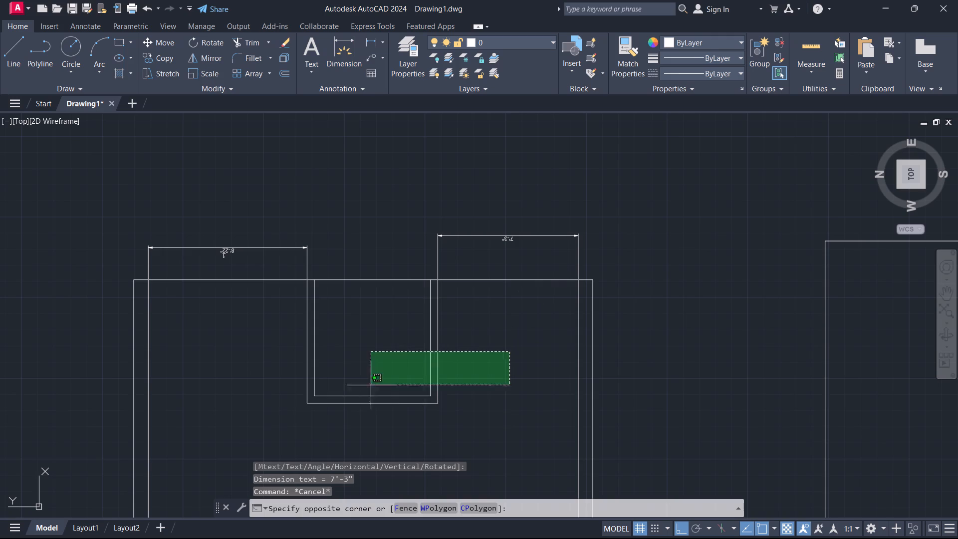
{"action": "left_click", "coordinate": [266, 419]}
{"action": "key", "text": "m"}
{"action": "key", "text": "Return"}
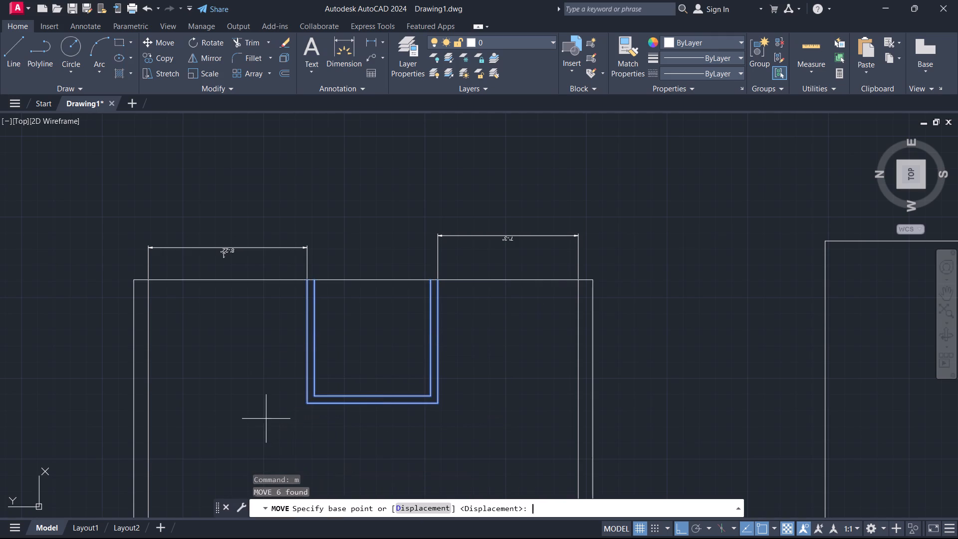
{"action": "left_click", "coordinate": [440, 280]}
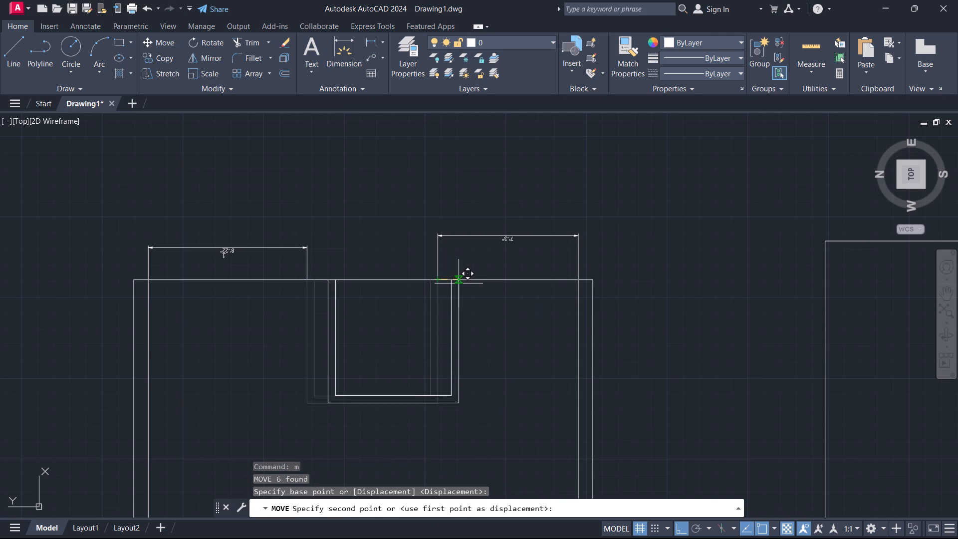
{"action": "type", "text": "5\""}
{"action": "key", "text": "Return"}
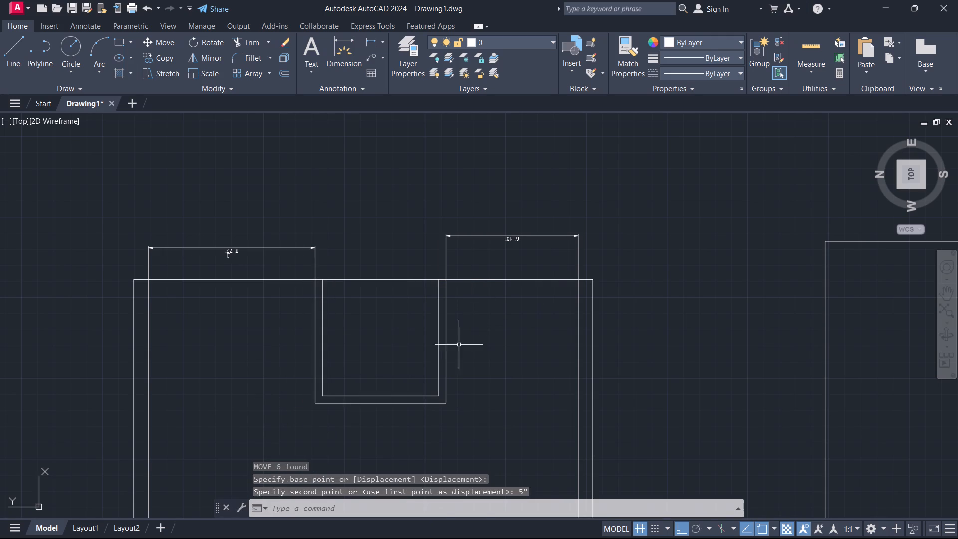
Move the small box 1' along the room's top line toward the inner left wall line.
{"action": "left_click", "coordinate": [475, 337]}
{"action": "left_click", "coordinate": [266, 424]}
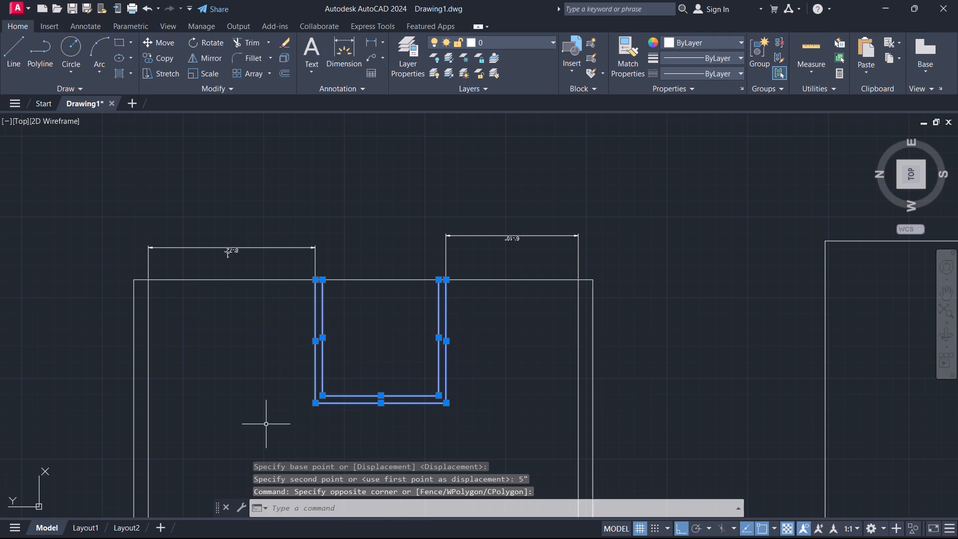
{"action": "key", "text": "m"}
{"action": "key", "text": "Return"}
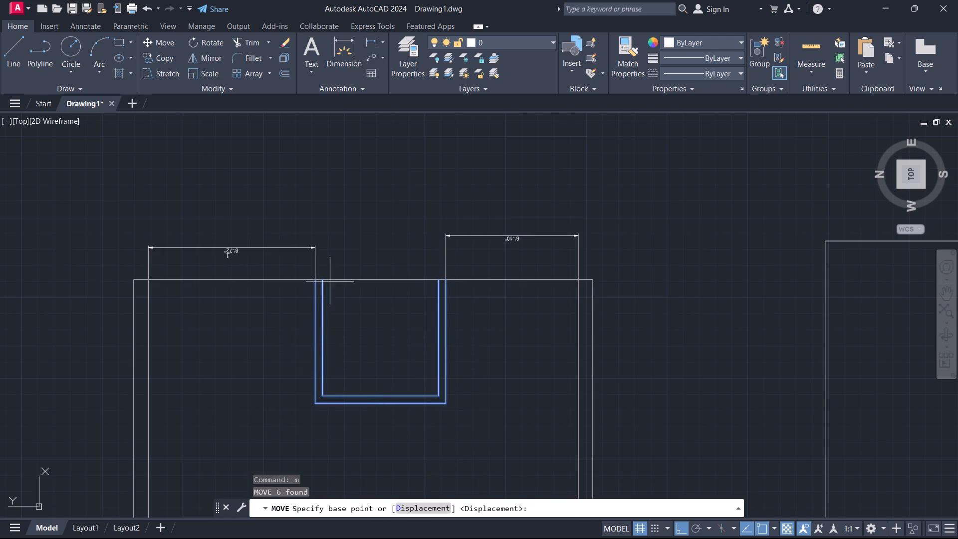
{"action": "left_click", "coordinate": [314, 278]}
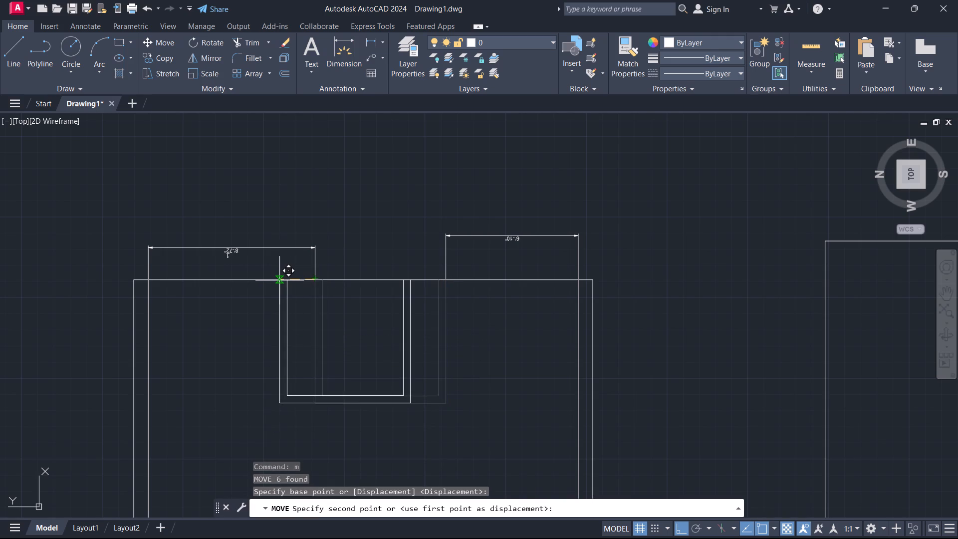
{"action": "type", "text": "1'"}
{"action": "key", "text": "Return"}
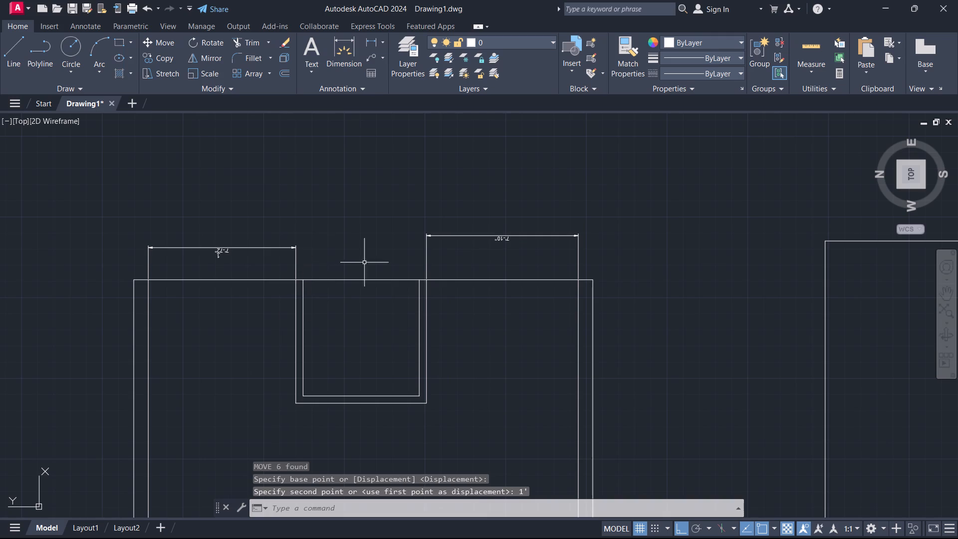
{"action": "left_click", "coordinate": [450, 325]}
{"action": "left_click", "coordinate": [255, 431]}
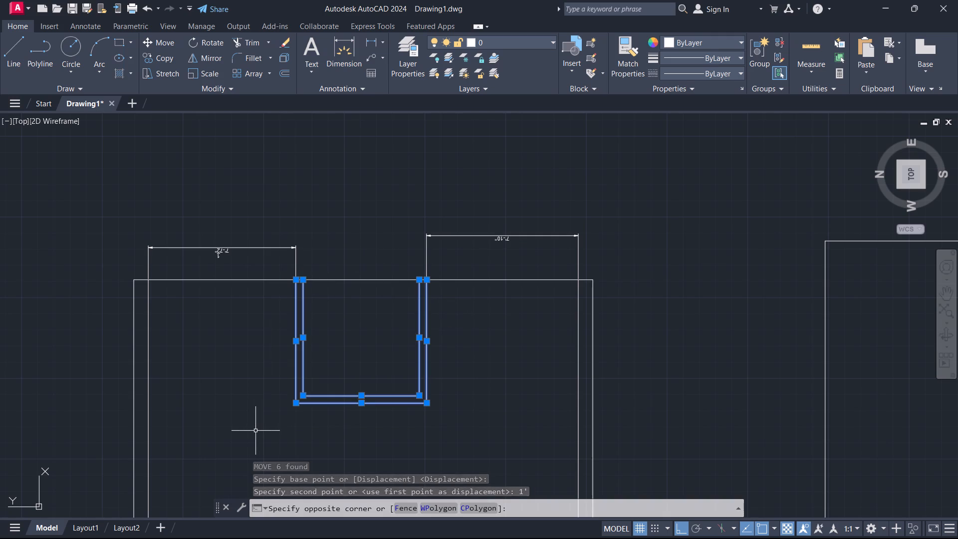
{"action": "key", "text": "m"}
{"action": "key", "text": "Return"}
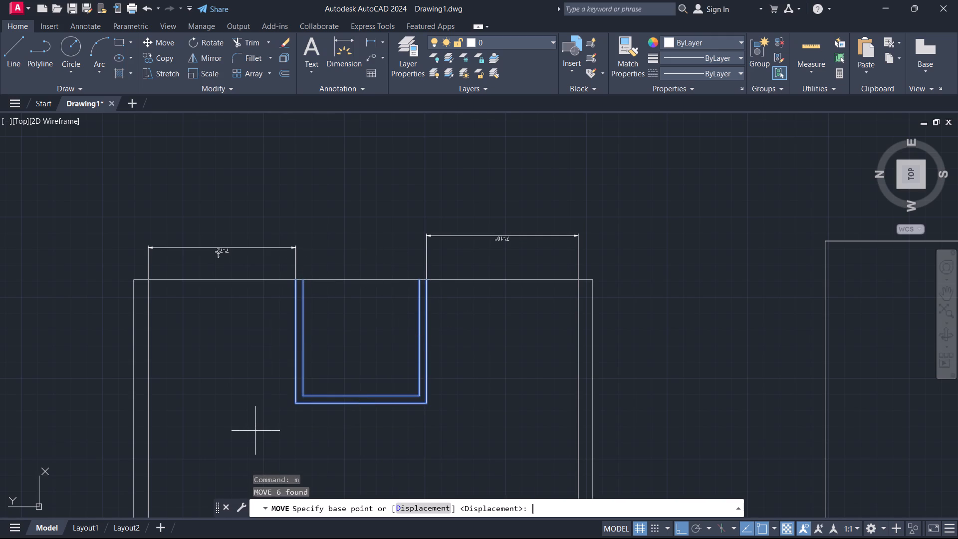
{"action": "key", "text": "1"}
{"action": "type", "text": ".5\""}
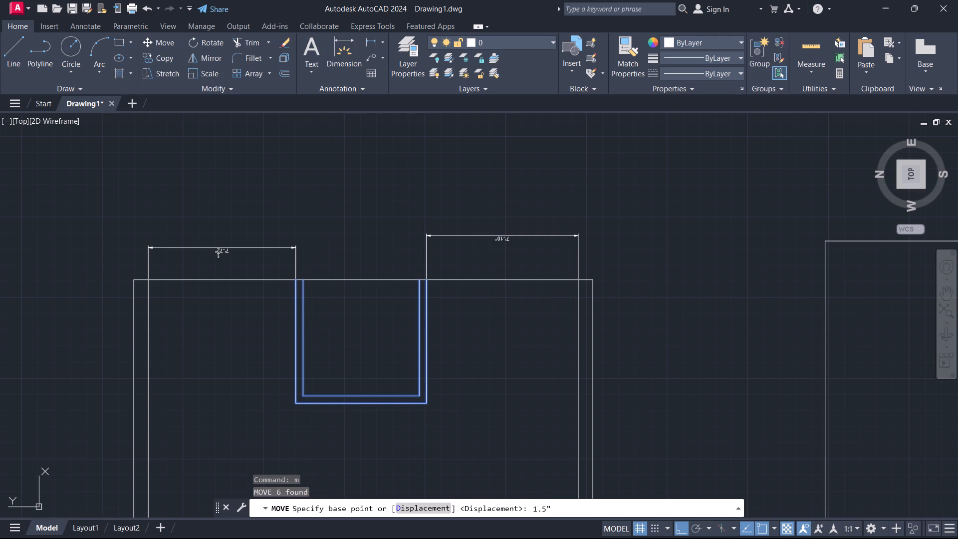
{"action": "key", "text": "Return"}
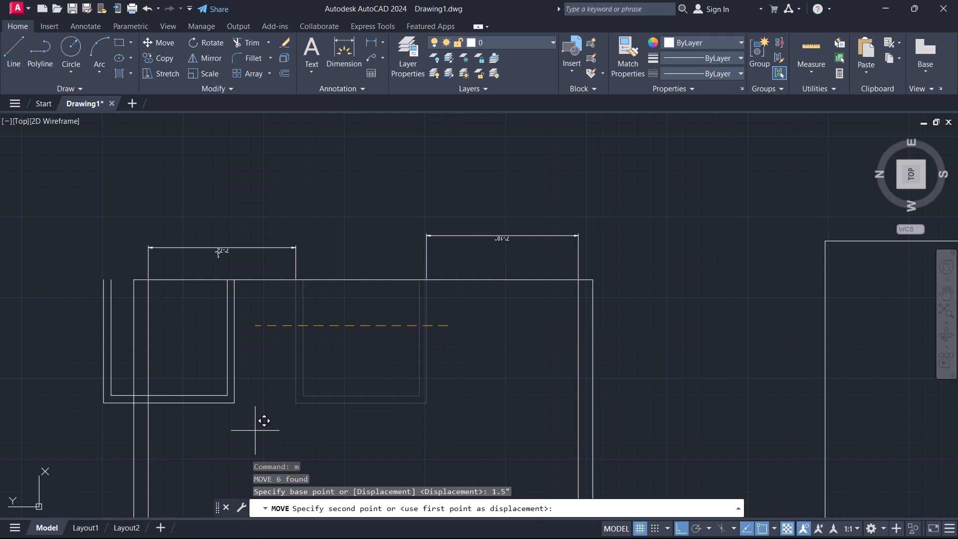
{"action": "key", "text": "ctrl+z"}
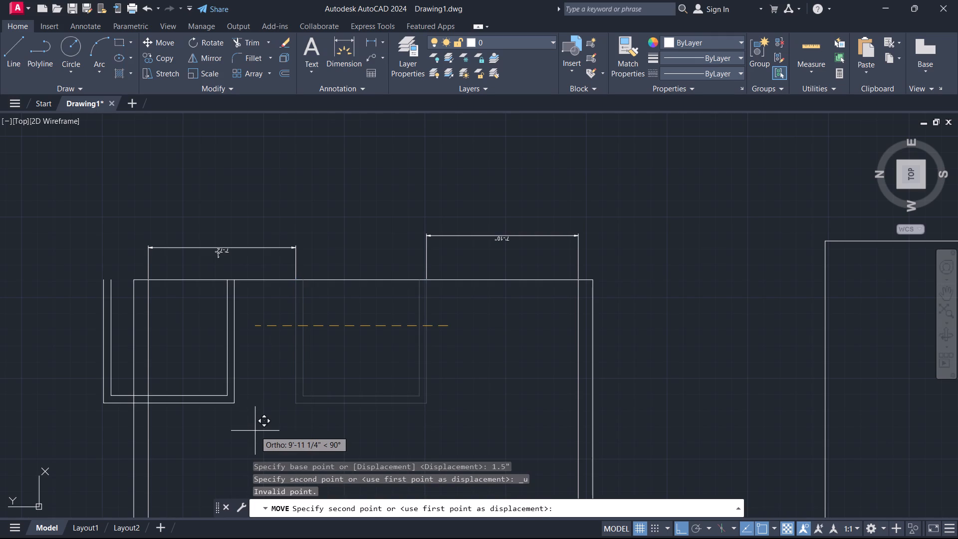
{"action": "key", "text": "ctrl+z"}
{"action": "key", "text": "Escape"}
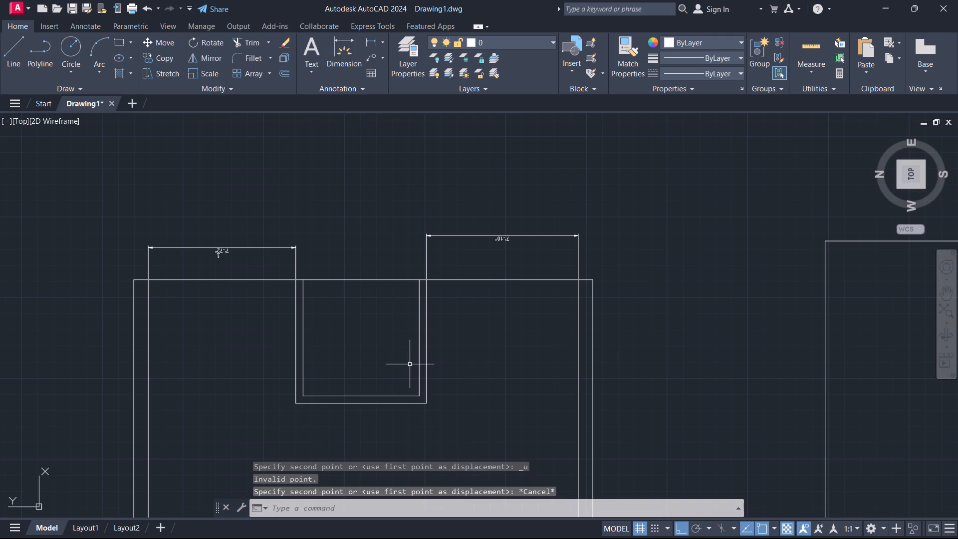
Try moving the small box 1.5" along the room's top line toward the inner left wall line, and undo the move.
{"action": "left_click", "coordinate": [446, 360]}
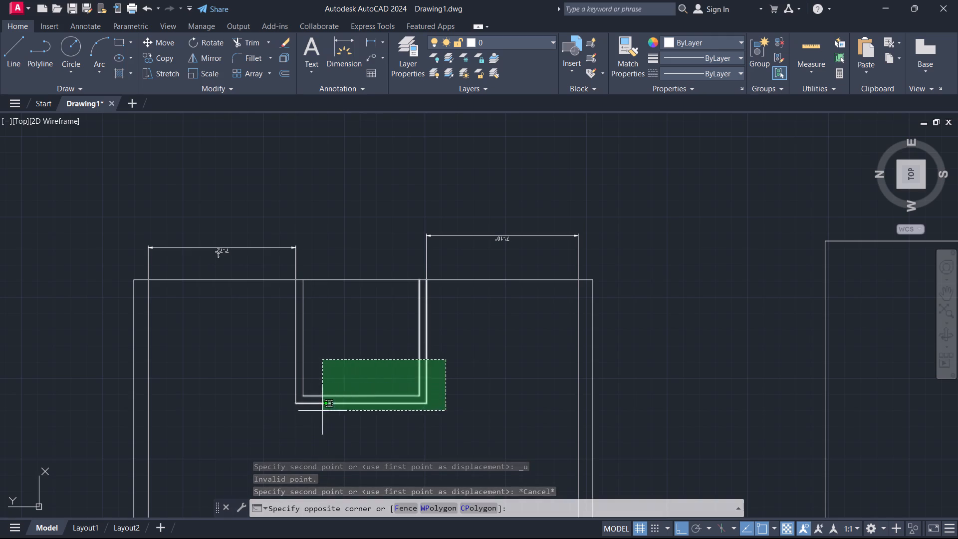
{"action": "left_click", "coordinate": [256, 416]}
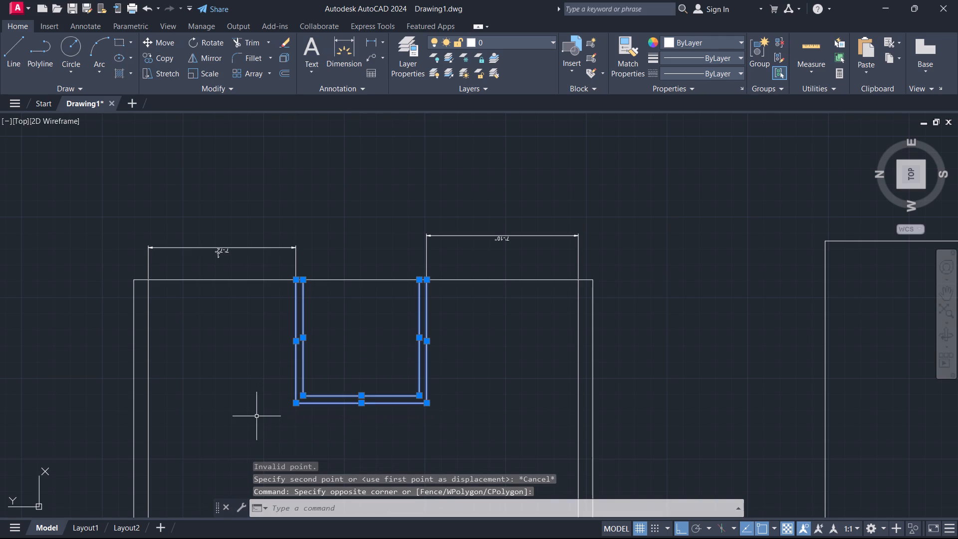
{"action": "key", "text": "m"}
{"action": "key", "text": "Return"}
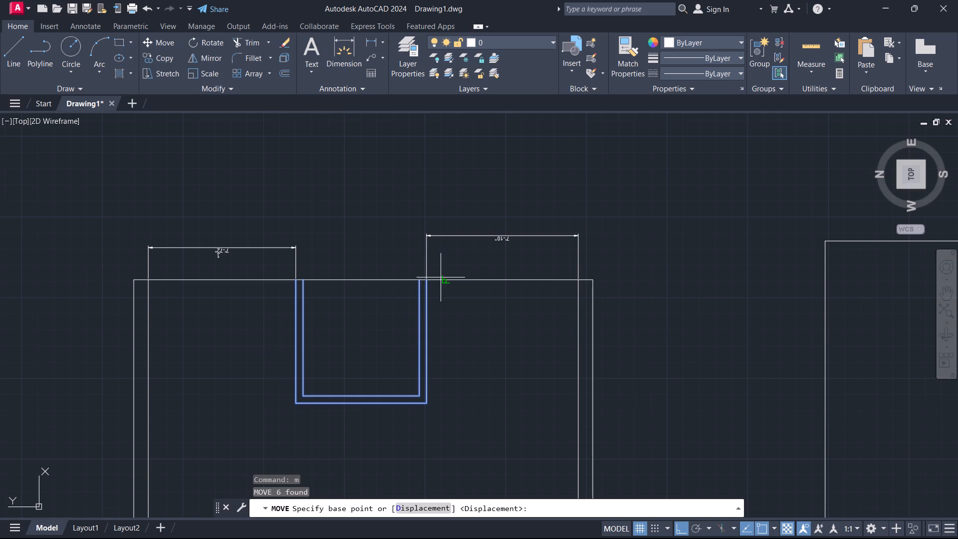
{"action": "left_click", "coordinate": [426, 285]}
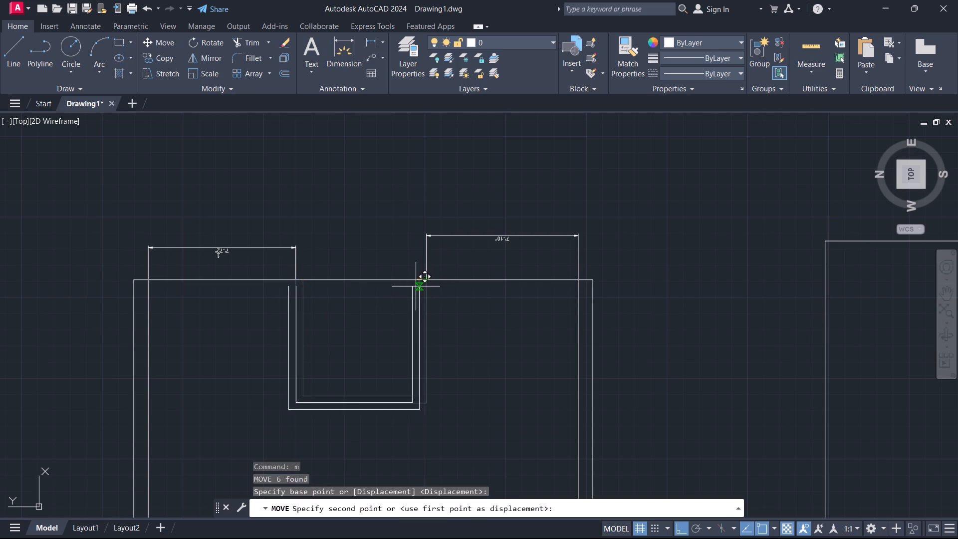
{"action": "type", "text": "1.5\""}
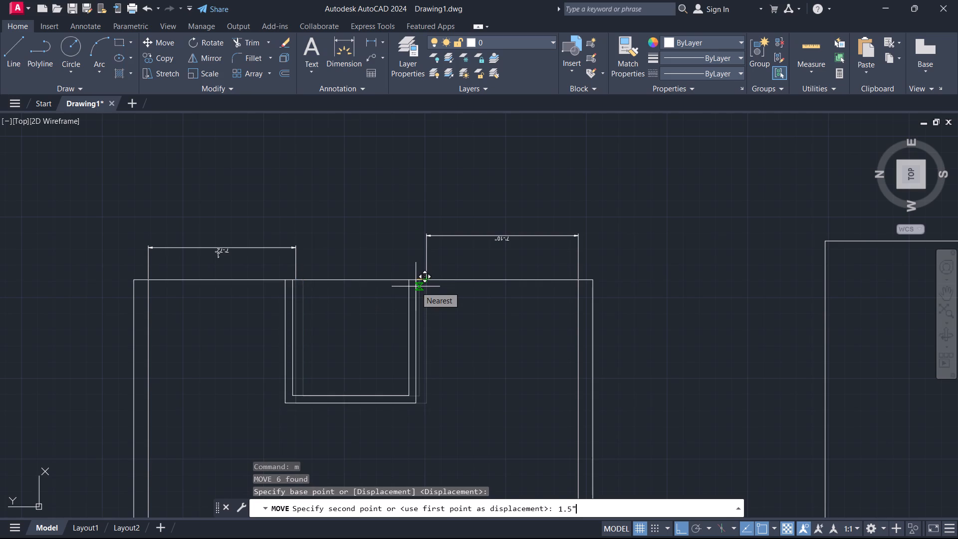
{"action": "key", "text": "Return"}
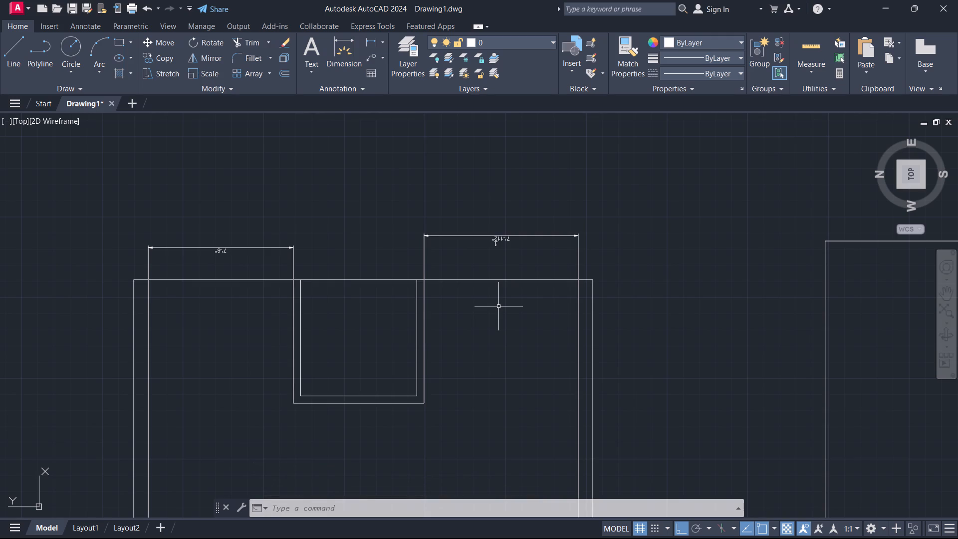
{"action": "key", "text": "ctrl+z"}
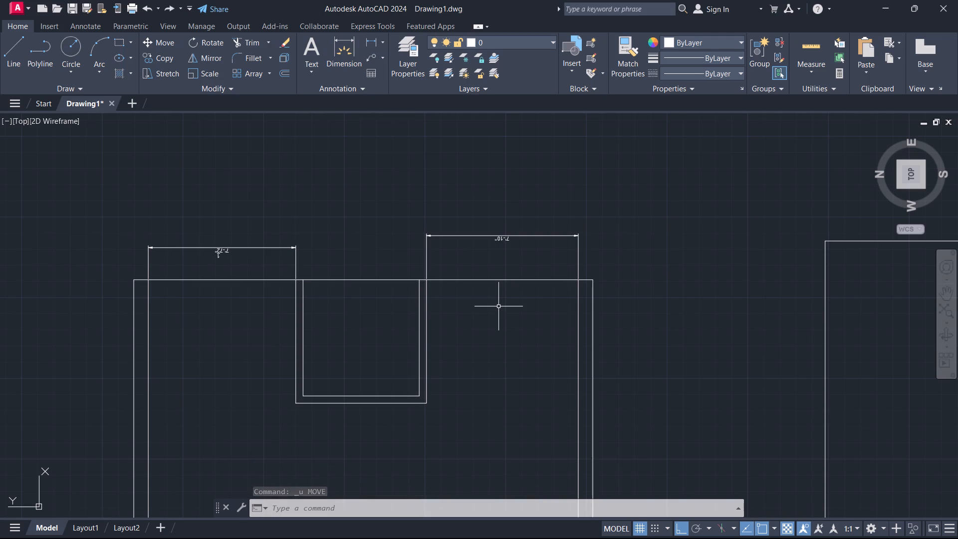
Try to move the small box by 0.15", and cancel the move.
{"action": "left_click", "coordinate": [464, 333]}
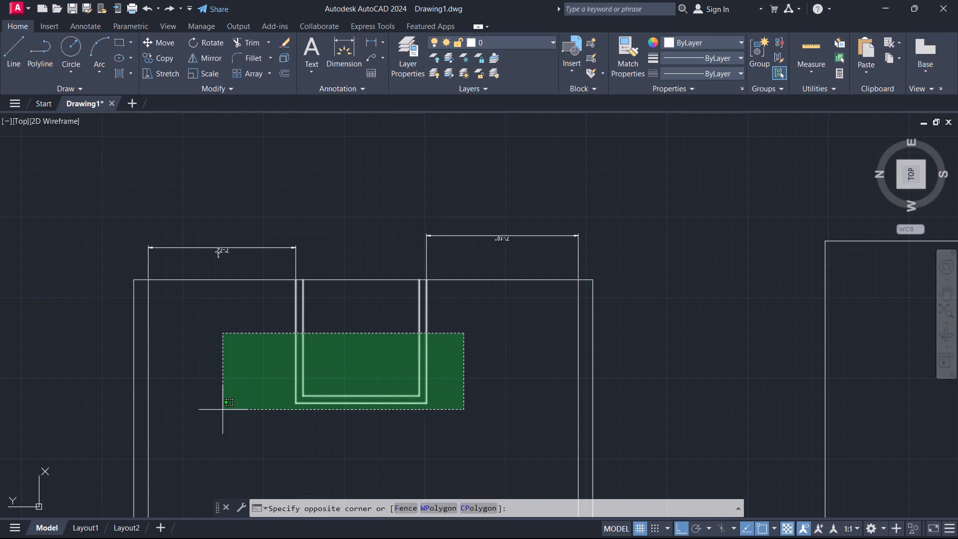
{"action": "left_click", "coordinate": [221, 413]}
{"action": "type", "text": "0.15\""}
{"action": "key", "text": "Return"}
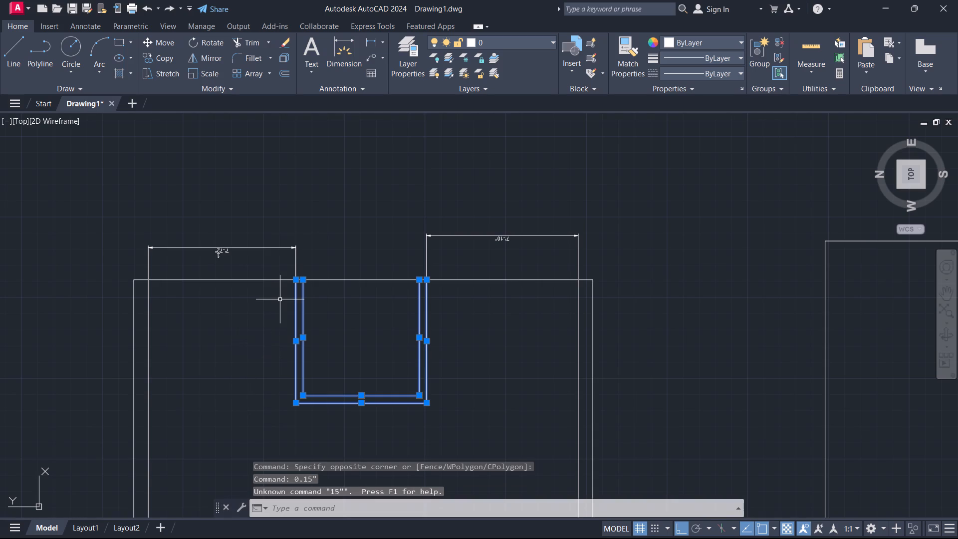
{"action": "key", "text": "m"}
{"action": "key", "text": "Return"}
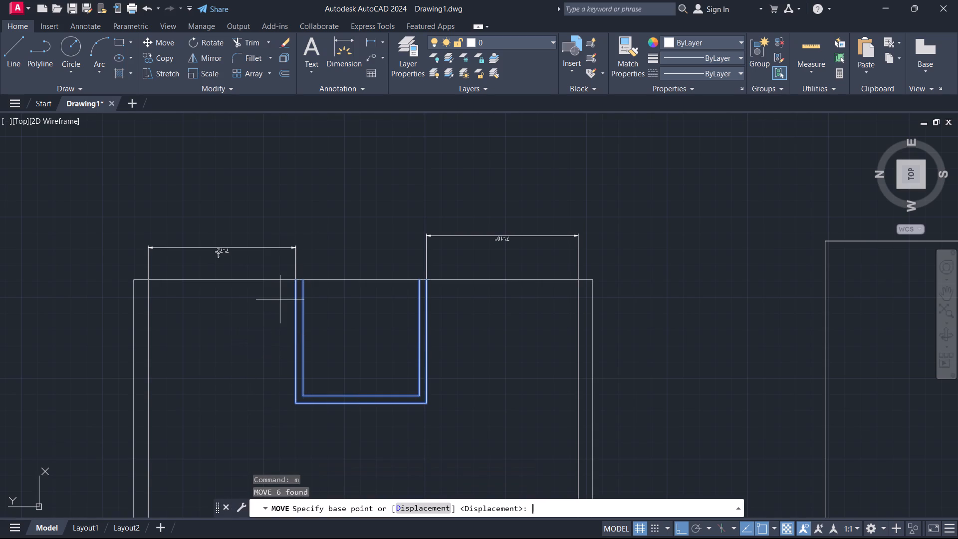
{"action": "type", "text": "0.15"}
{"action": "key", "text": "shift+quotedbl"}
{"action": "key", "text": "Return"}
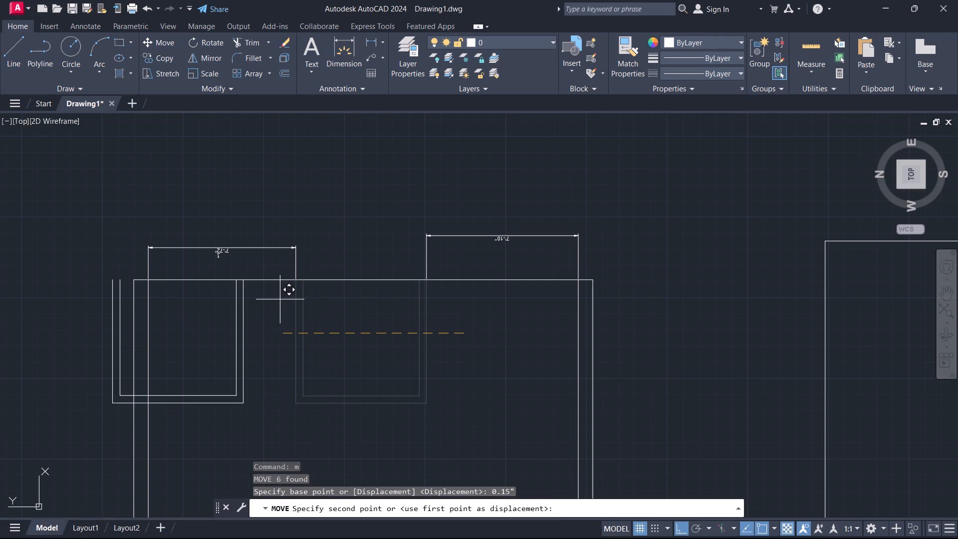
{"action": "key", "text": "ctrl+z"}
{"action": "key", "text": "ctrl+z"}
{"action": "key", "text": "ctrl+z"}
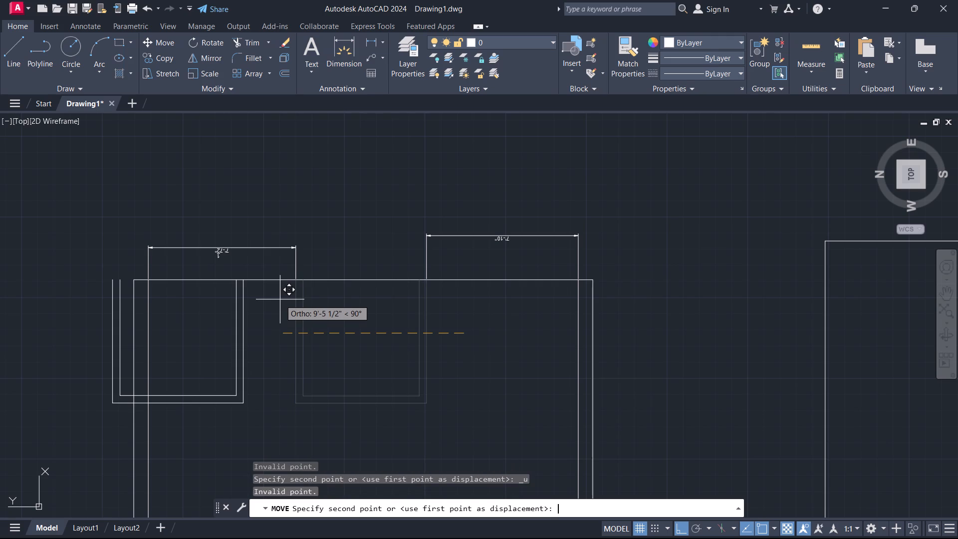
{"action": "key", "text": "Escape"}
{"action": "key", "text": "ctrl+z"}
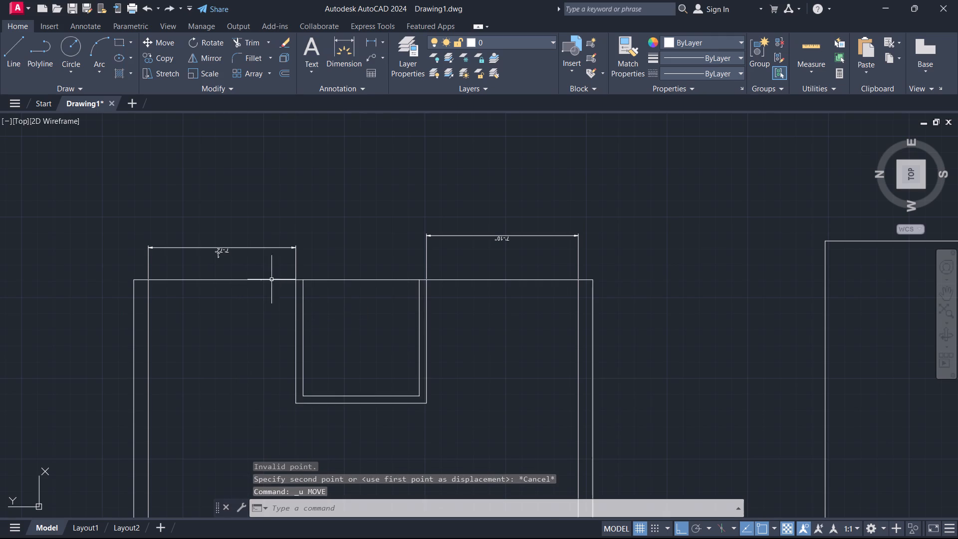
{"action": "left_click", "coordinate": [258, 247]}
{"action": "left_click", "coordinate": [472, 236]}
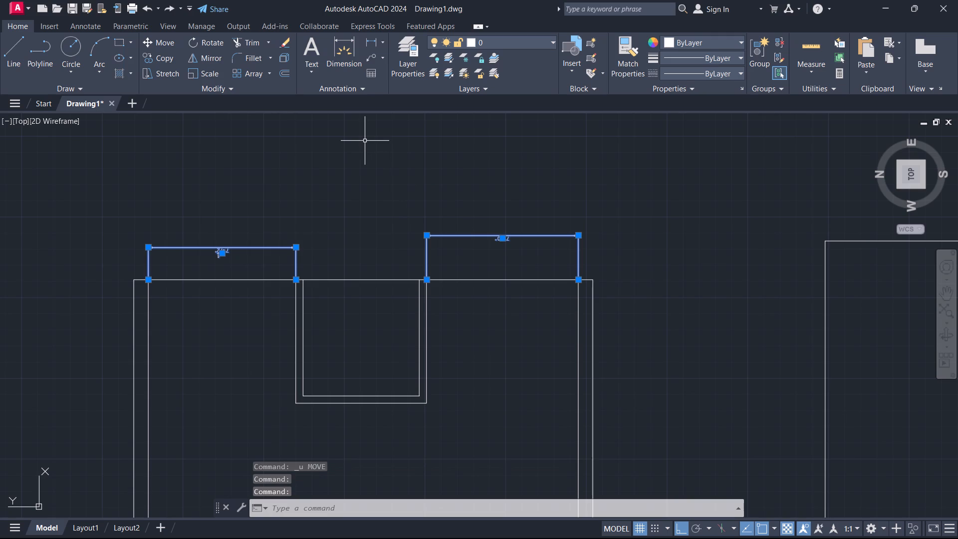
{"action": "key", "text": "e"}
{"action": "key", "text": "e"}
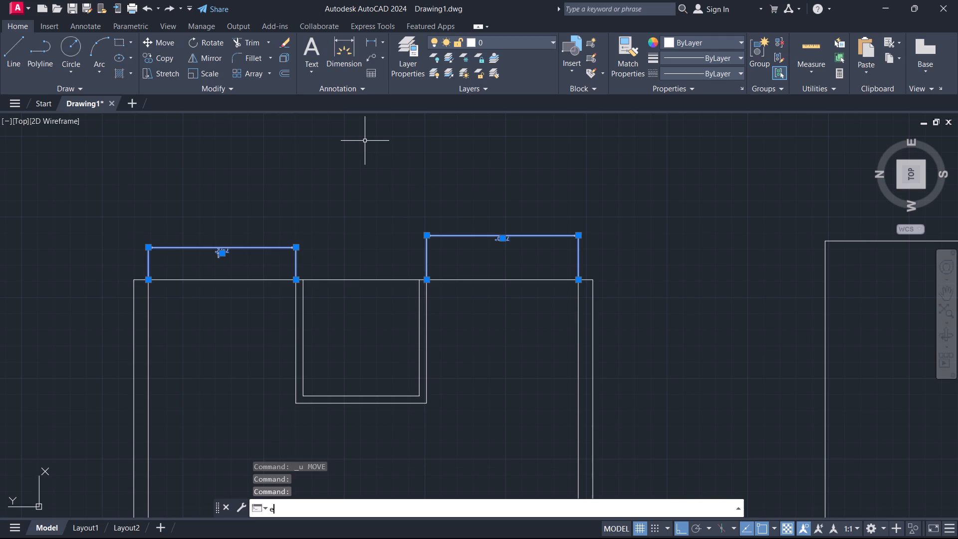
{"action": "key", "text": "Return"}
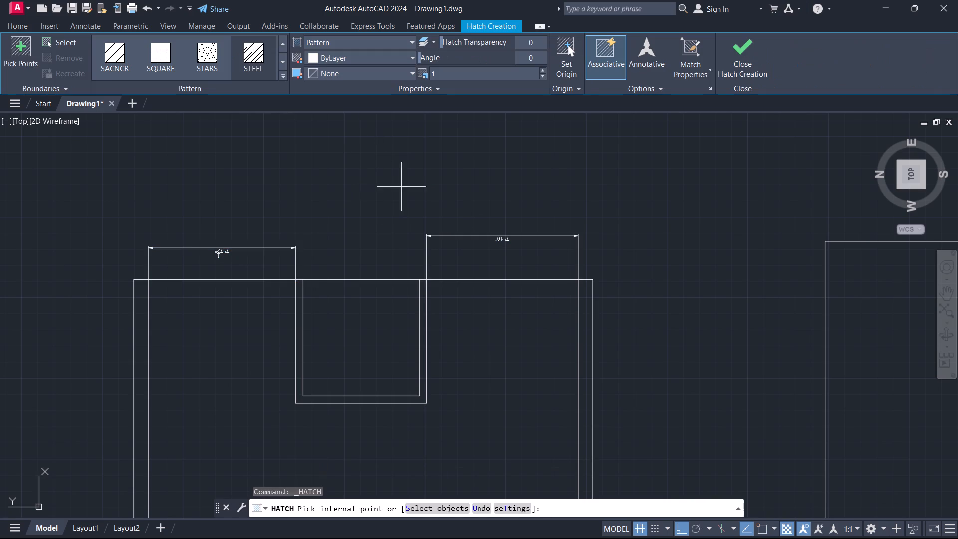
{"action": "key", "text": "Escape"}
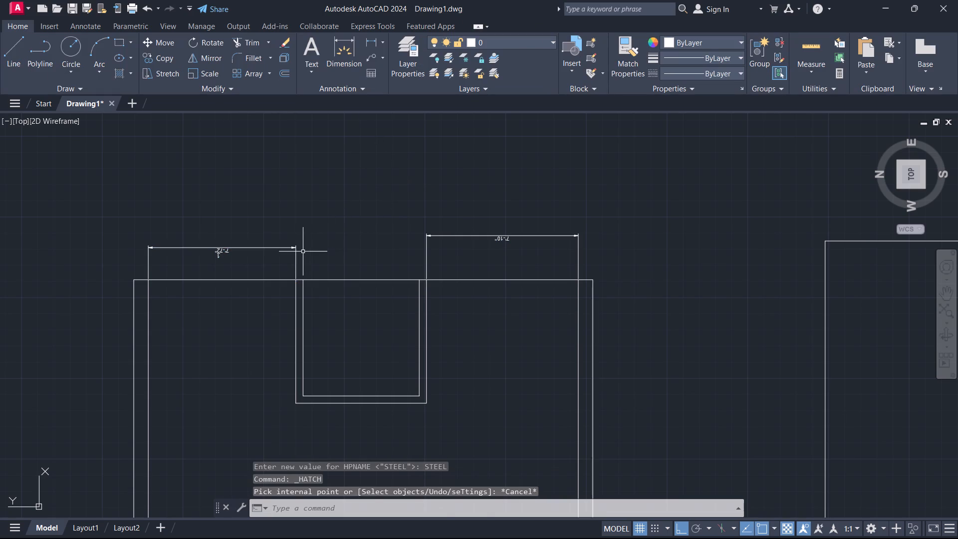
Erase the two linear dimensions above the room's top line on either side of the small box.
{"action": "left_click", "coordinate": [302, 252]}
{"action": "left_click", "coordinate": [185, 247]}
{"action": "left_click", "coordinate": [596, 236]}
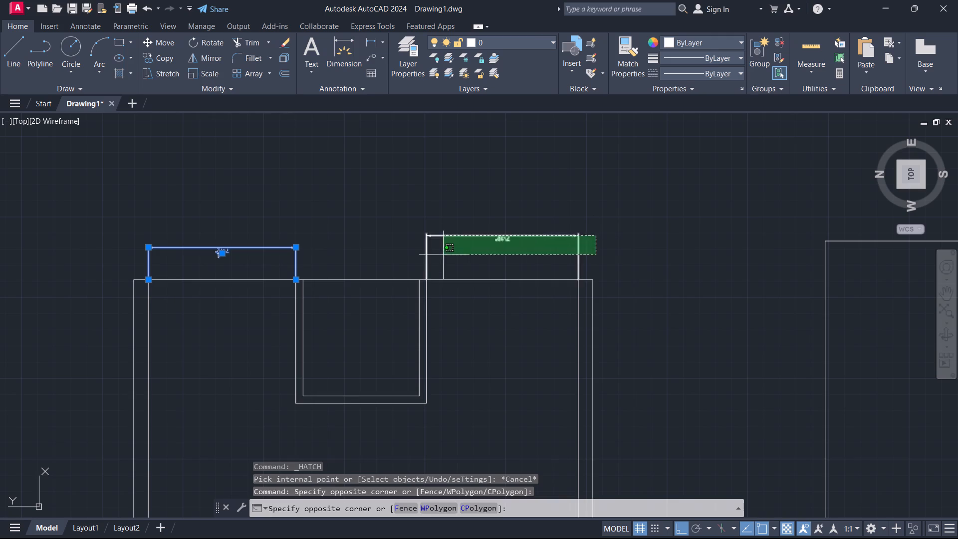
{"action": "left_click", "coordinate": [436, 257]}
{"action": "key", "text": "e"}
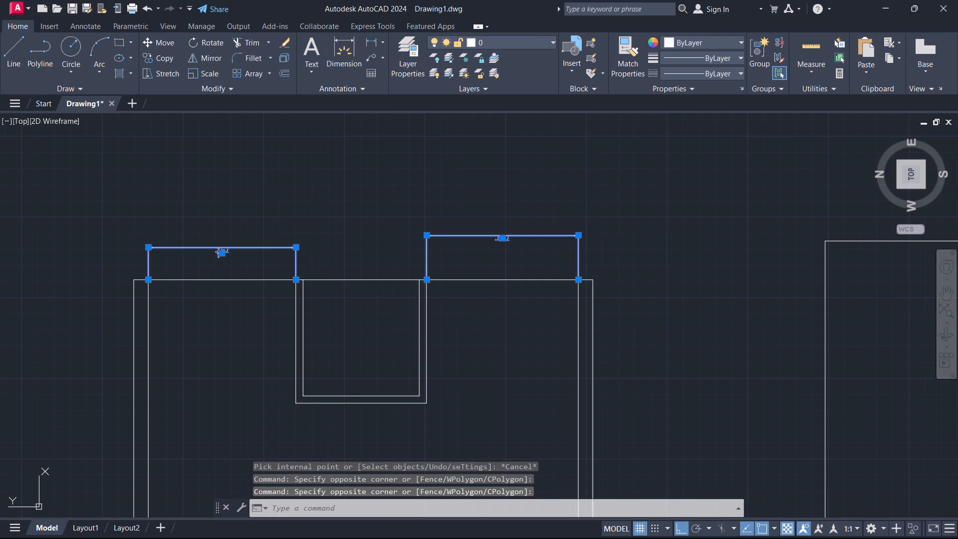
{"action": "key", "text": "Return"}
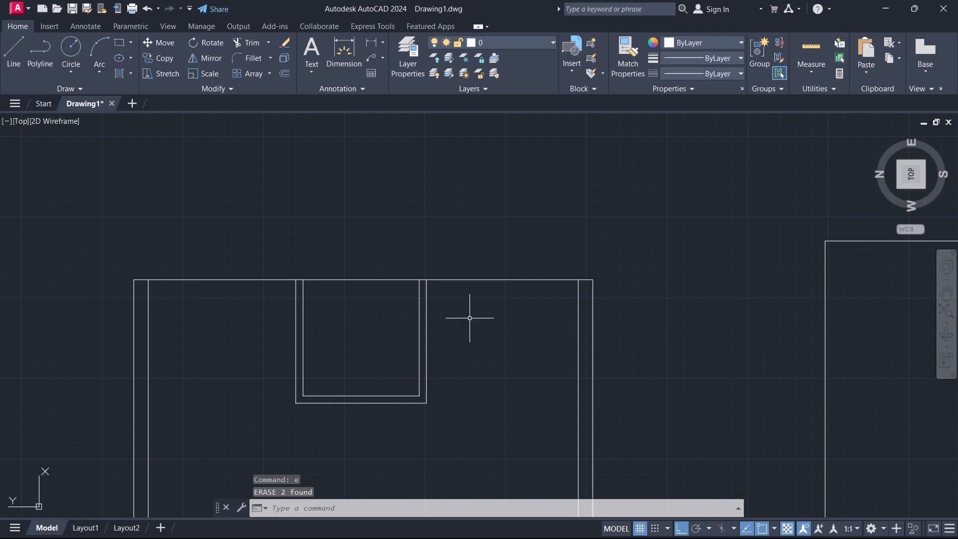
Move the small box slightly along the room's top line toward the inner left wall line, placing it by eye.
{"action": "left_click", "coordinate": [461, 343]}
{"action": "left_click", "coordinate": [239, 421]}
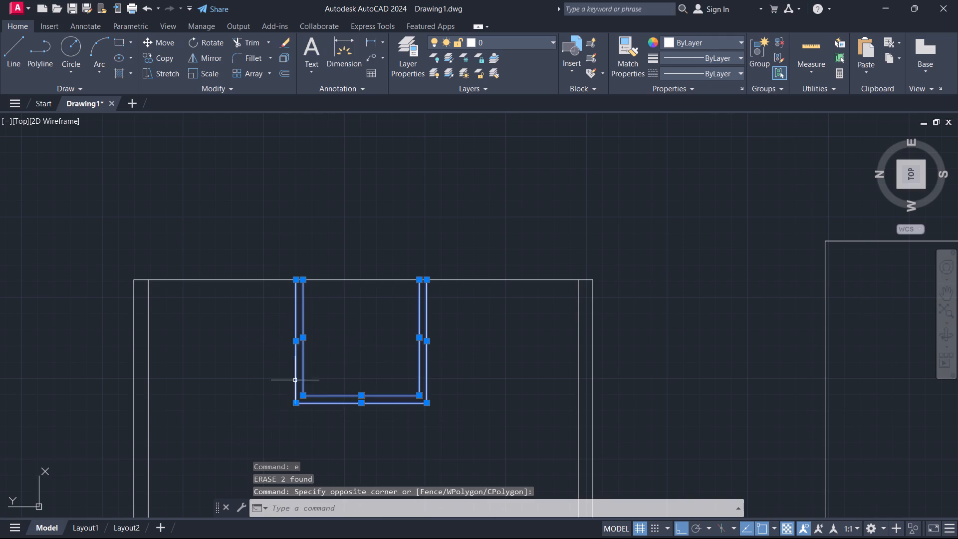
{"action": "key", "text": "m"}
{"action": "key", "text": "Return"}
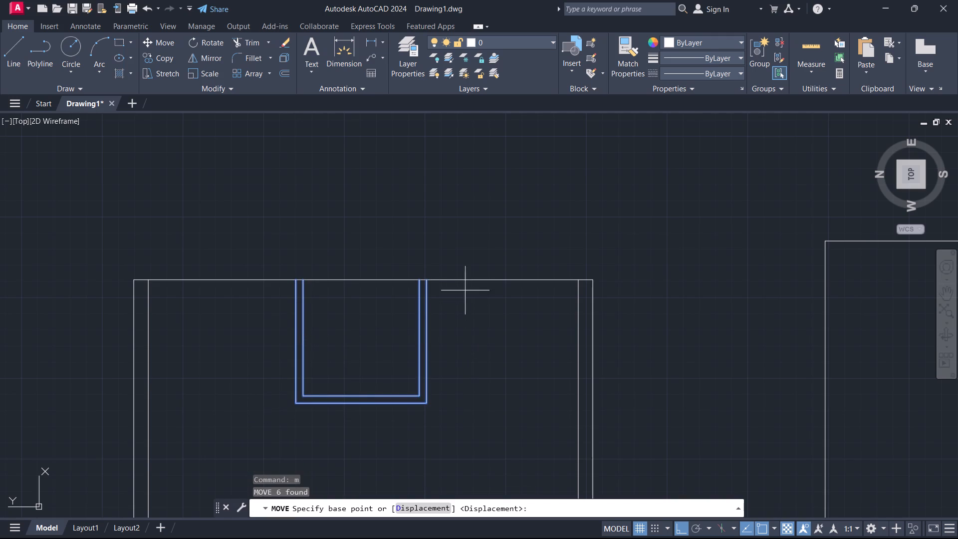
{"action": "left_click", "coordinate": [428, 284]}
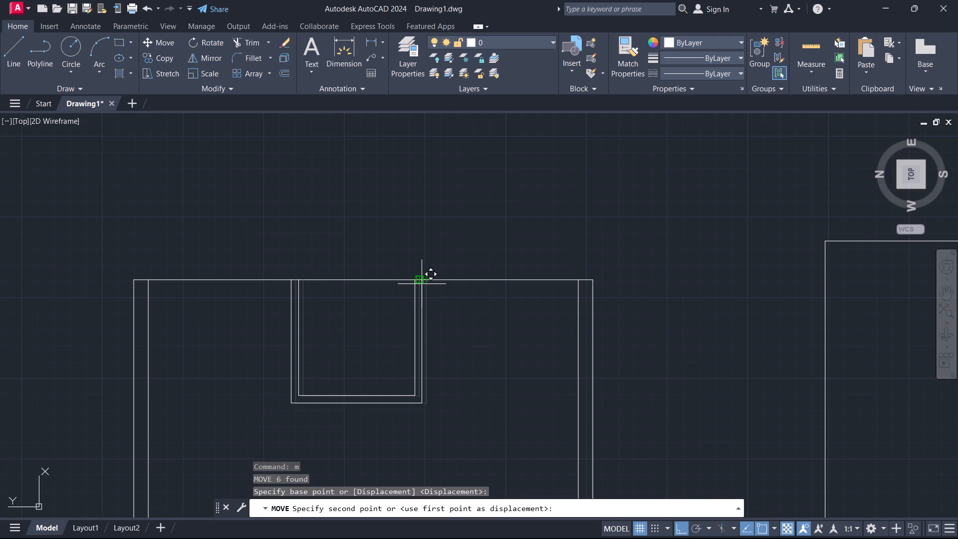
{"action": "scroll", "coordinate": [428, 285], "scroll_direction": "up", "scroll_amount": 2}
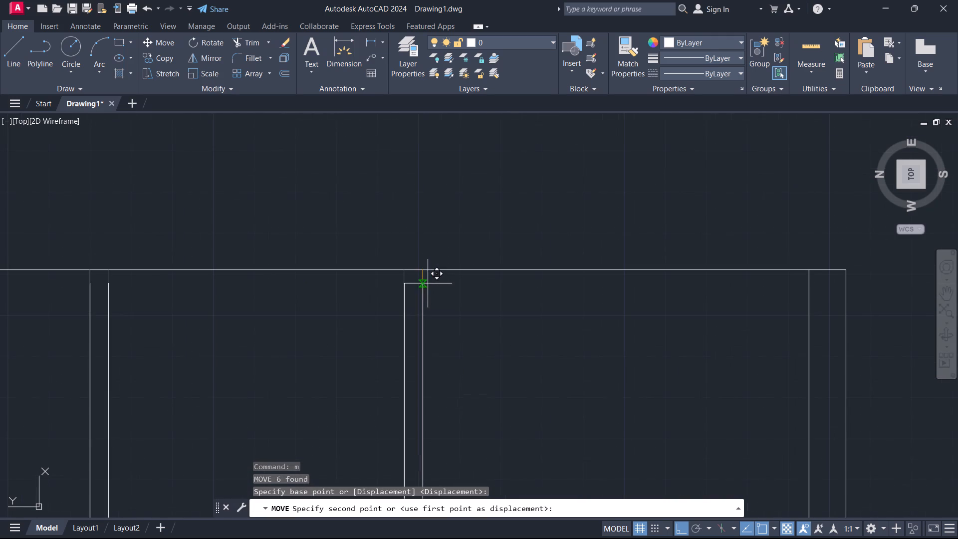
{"action": "left_click", "coordinate": [415, 270]}
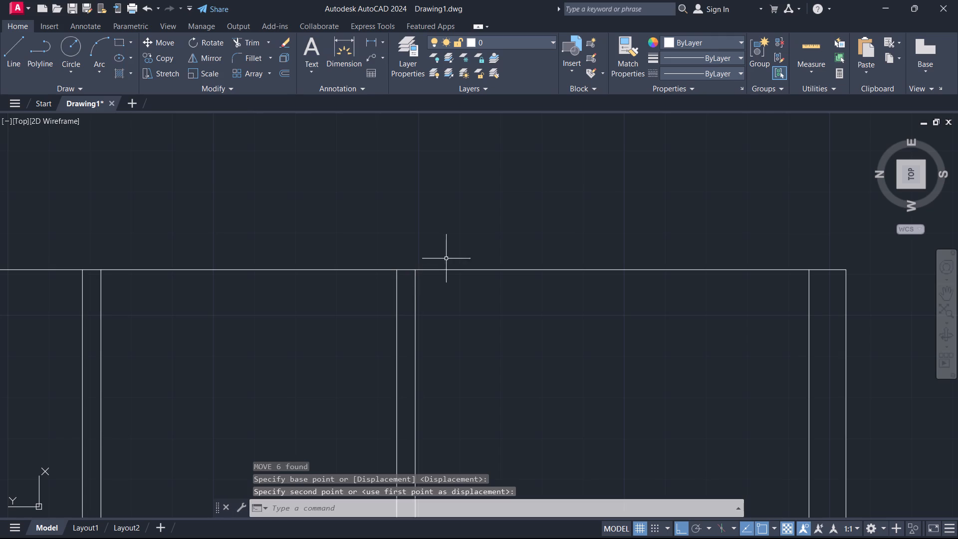
{"action": "scroll", "coordinate": [452, 250], "scroll_direction": "down", "scroll_amount": 6}
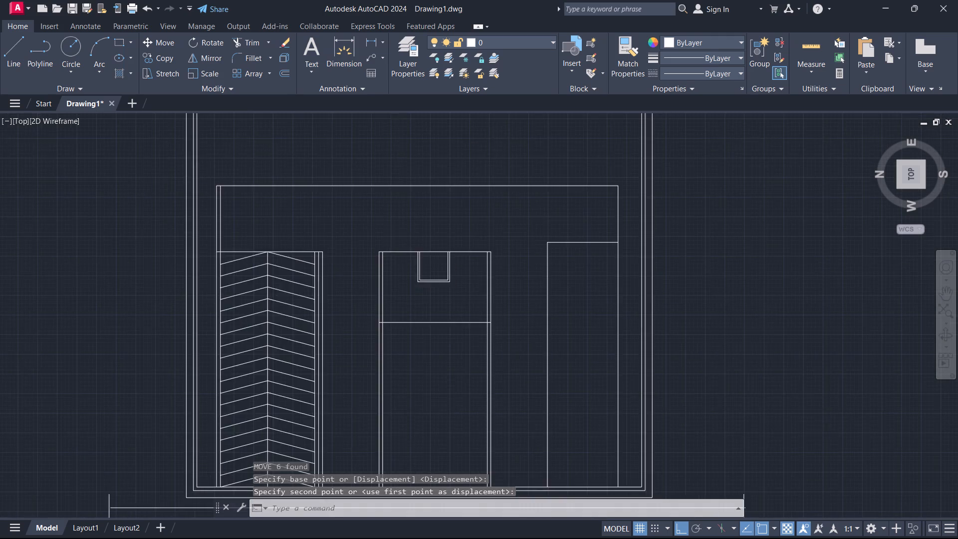
{"action": "middle_click_drag", "start_coordinate": [446, 330], "coordinate": [442, 313]}
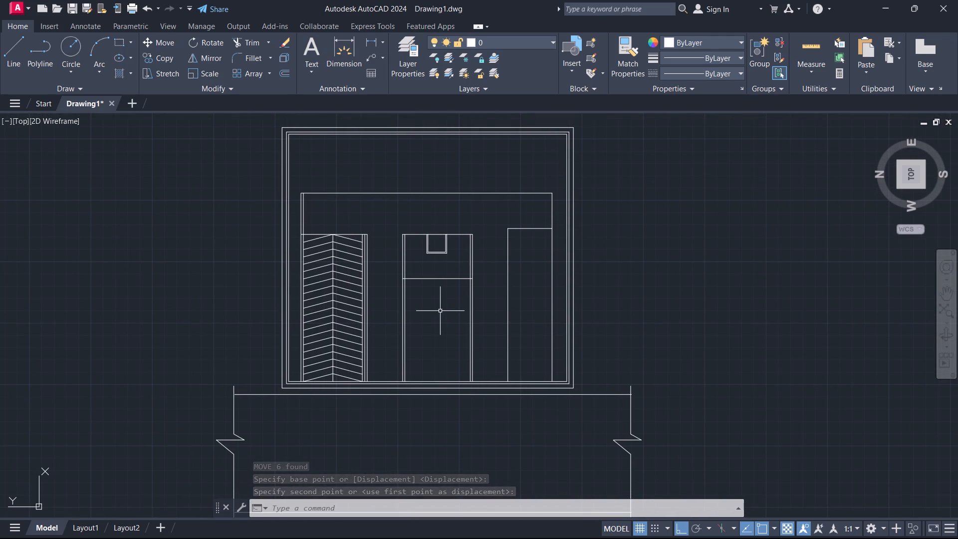
{"action": "key", "text": "Escape"}
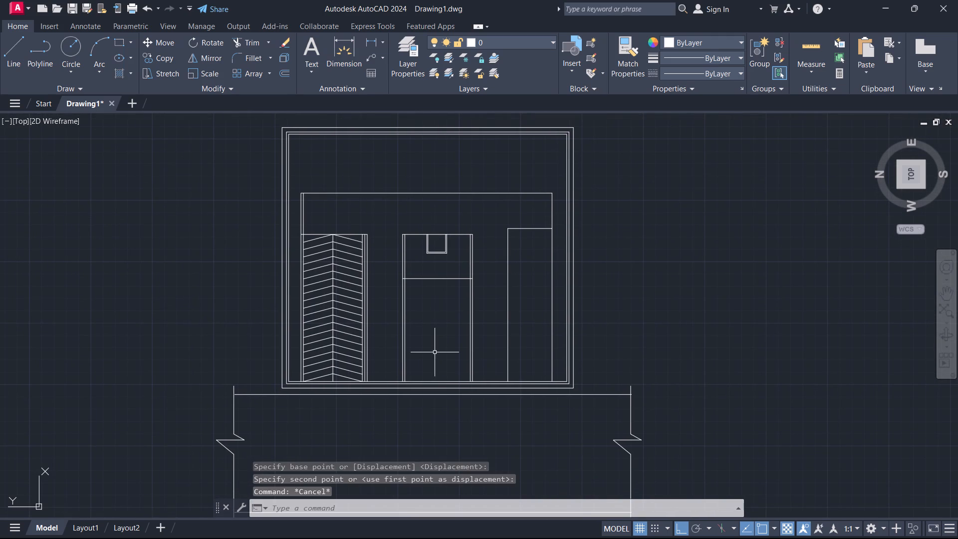
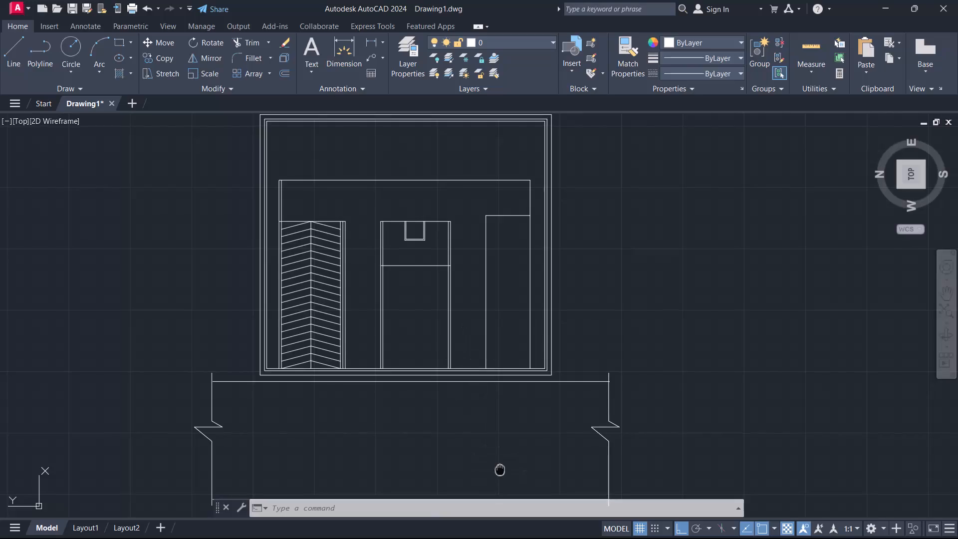
Draw a 12' by 7' three-sided line outline off the right-hand block's left edge, starting level with the small central rectangle's lower edge.
{"action": "middle_click_drag", "start_coordinate": [500, 466], "coordinate": [491, 444]}
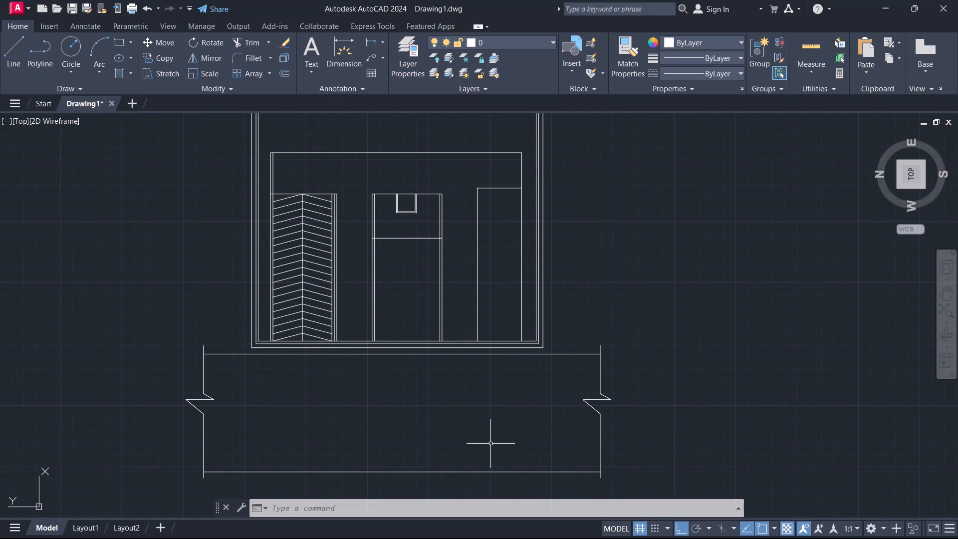
{"action": "middle_click_drag", "start_coordinate": [458, 441], "coordinate": [440, 520]}
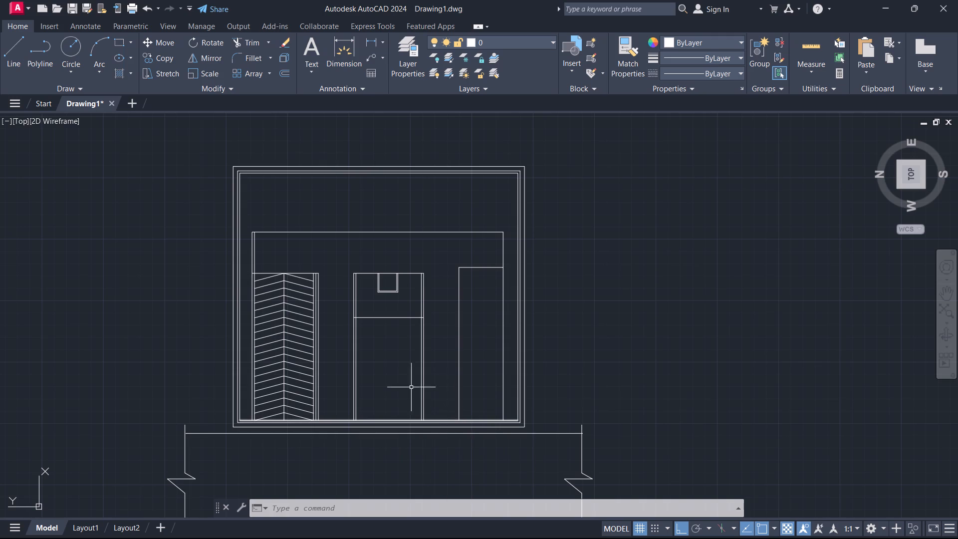
{"action": "middle_click_drag", "start_coordinate": [395, 456], "coordinate": [407, 436]}
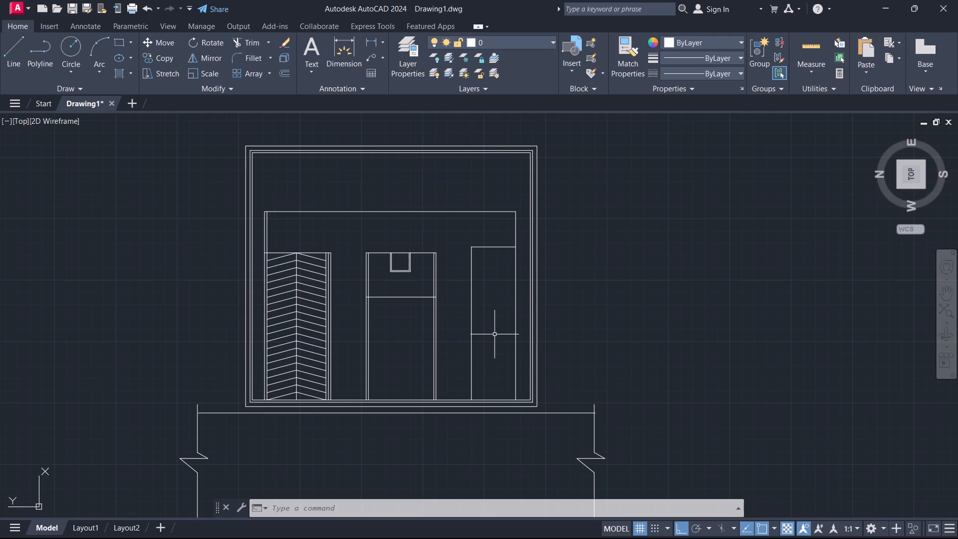
{"action": "middle_click_drag", "start_coordinate": [493, 333], "coordinate": [484, 378]}
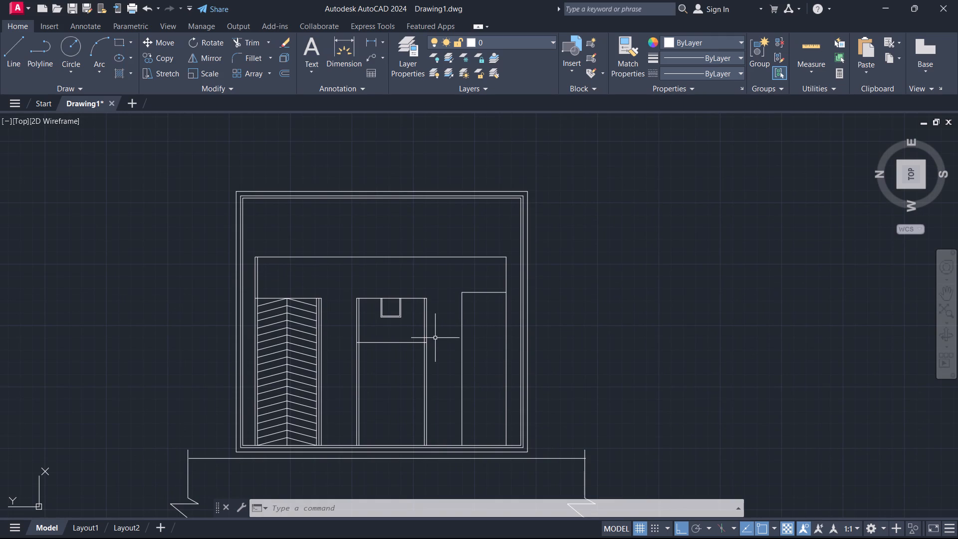
{"action": "key", "text": "l"}
{"action": "key", "text": "Return"}
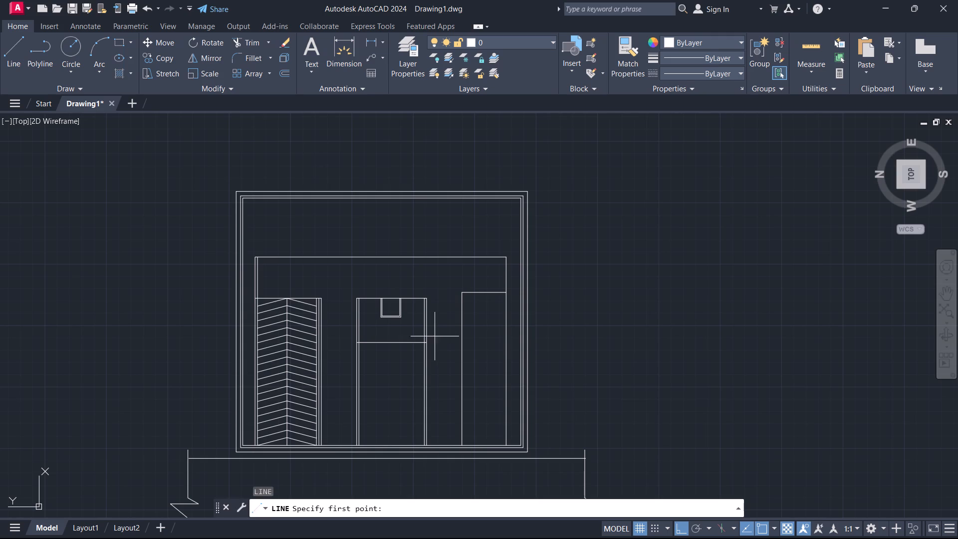
{"action": "scroll", "coordinate": [400, 320], "scroll_direction": "up", "scroll_amount": 3}
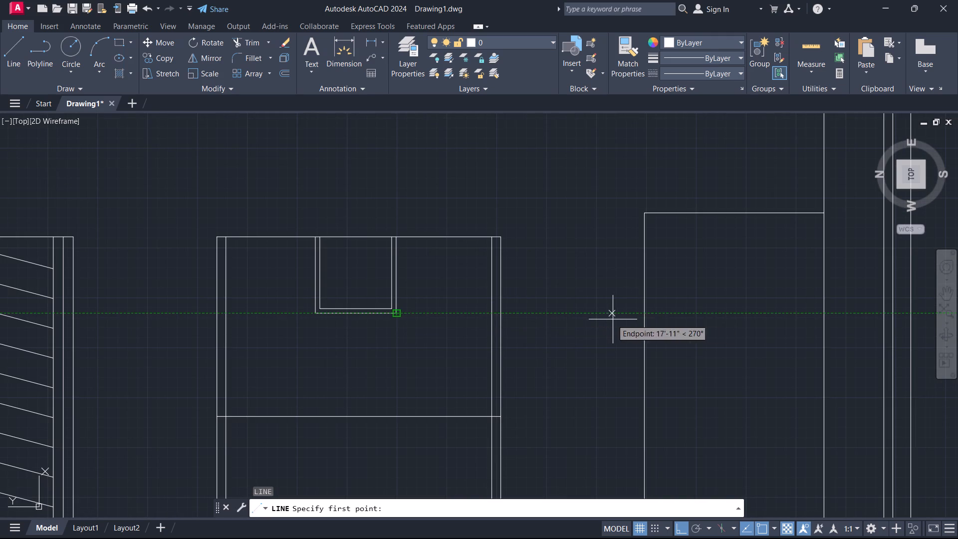
{"action": "key", "text": "l"}
{"action": "key", "text": "Return"}
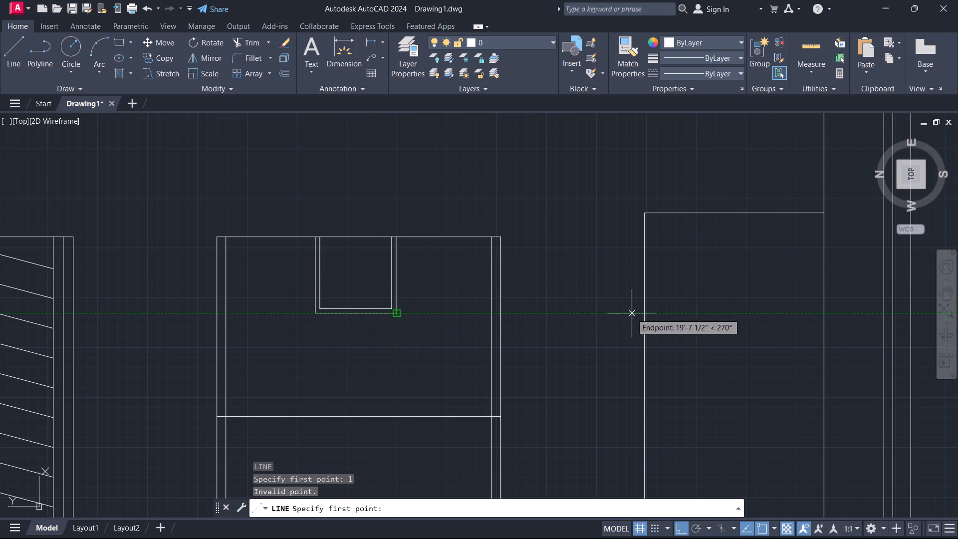
{"action": "left_click", "coordinate": [645, 311]}
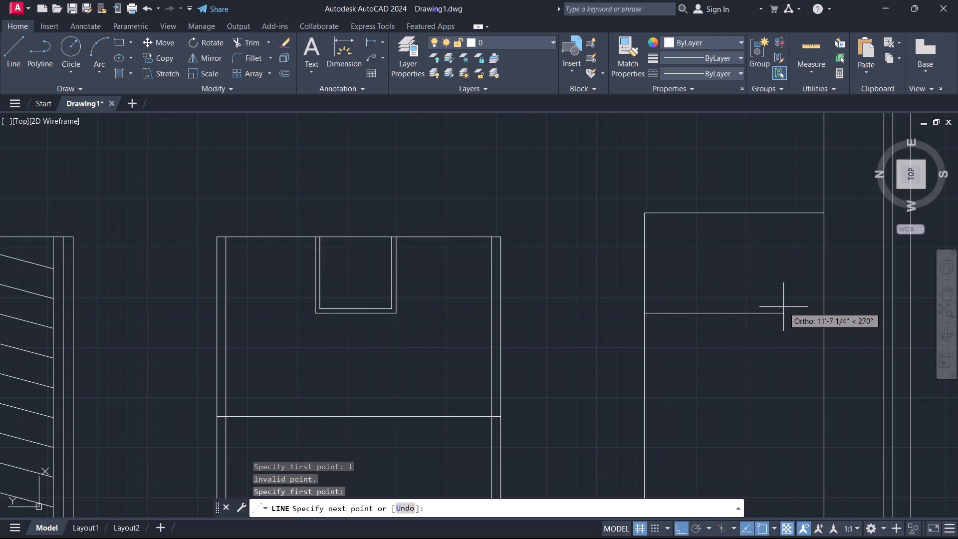
{"action": "type", "text": "12'"}
{"action": "key", "text": "Return"}
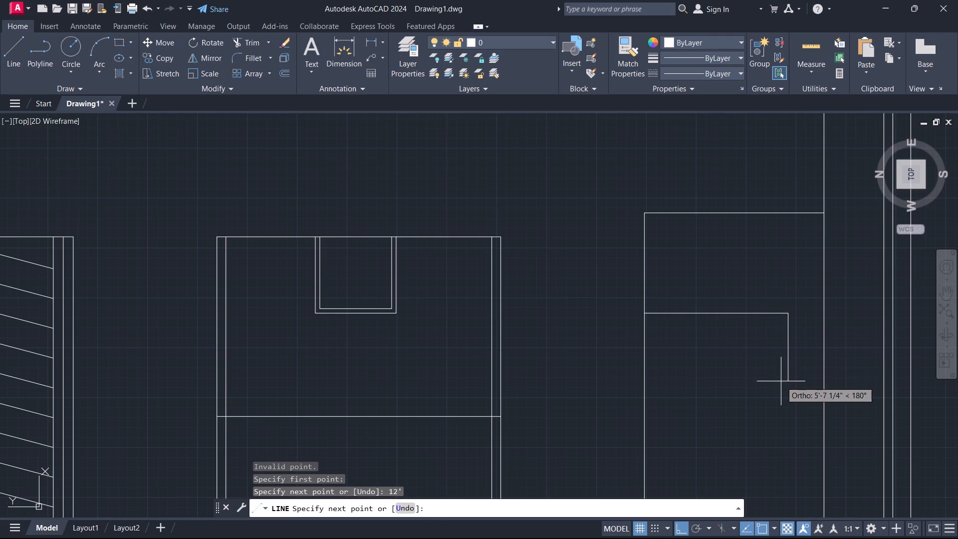
{"action": "type", "text": "7'"}
{"action": "key", "text": "Return"}
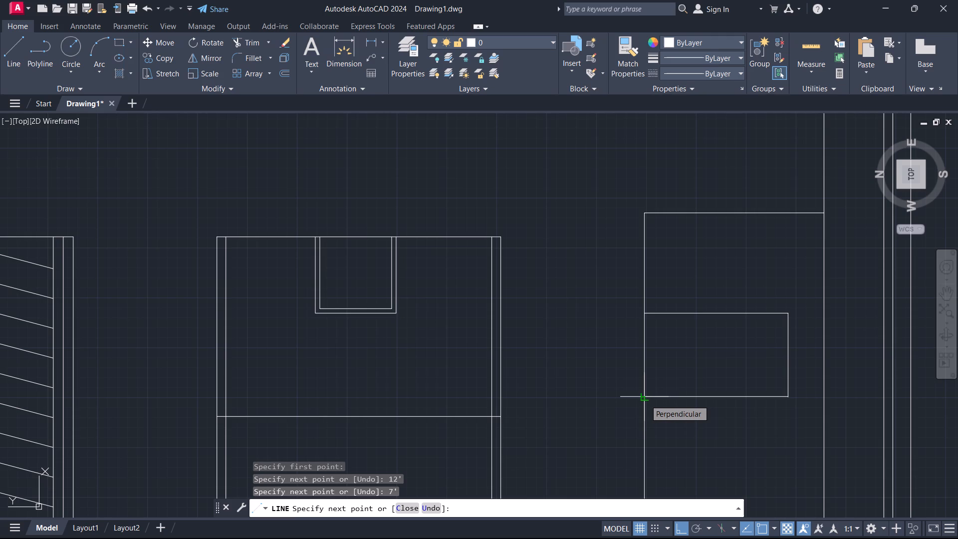
{"action": "left_click", "coordinate": [647, 399]}
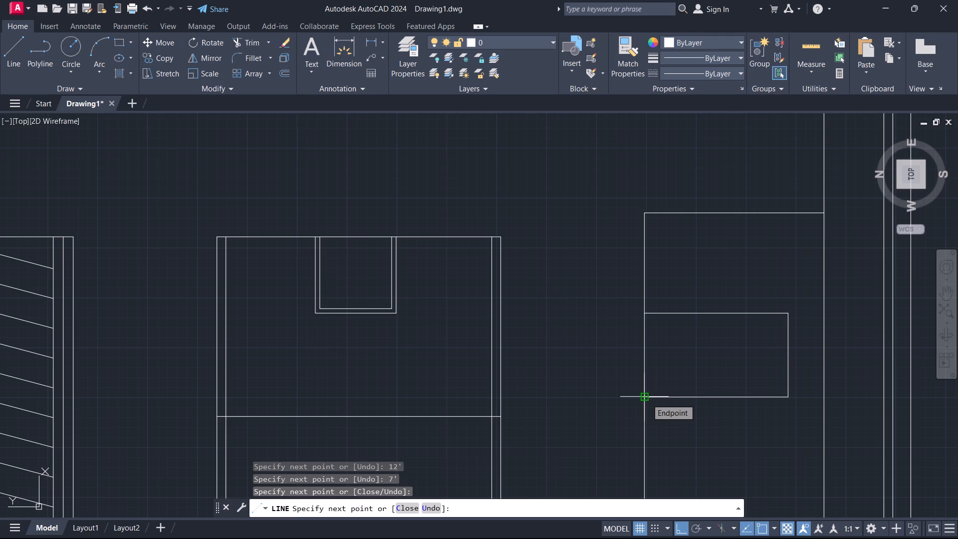
{"action": "key", "text": "Escape"}
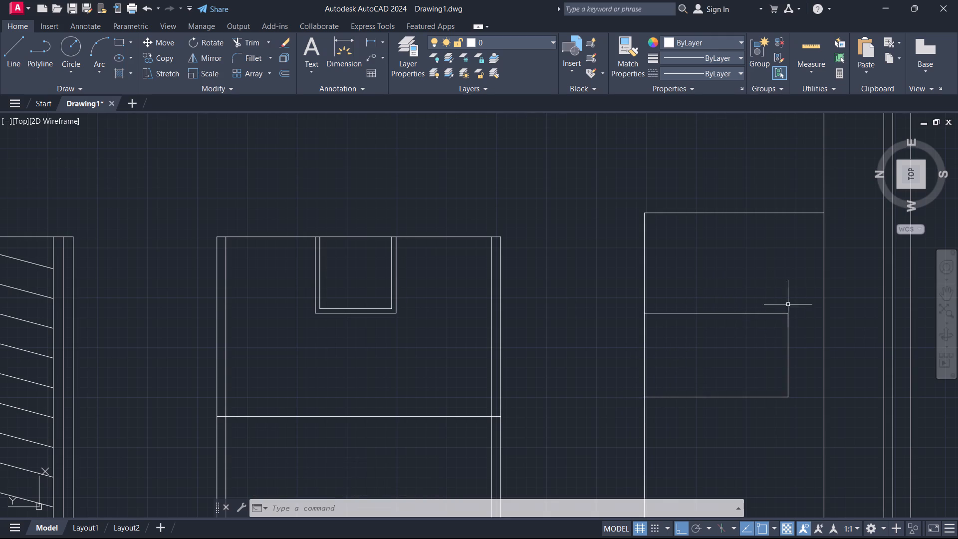
Offset the three drawn sides of the new 12' by 7' rectangle inward by 5".
{"action": "left_click", "coordinate": [740, 313]}
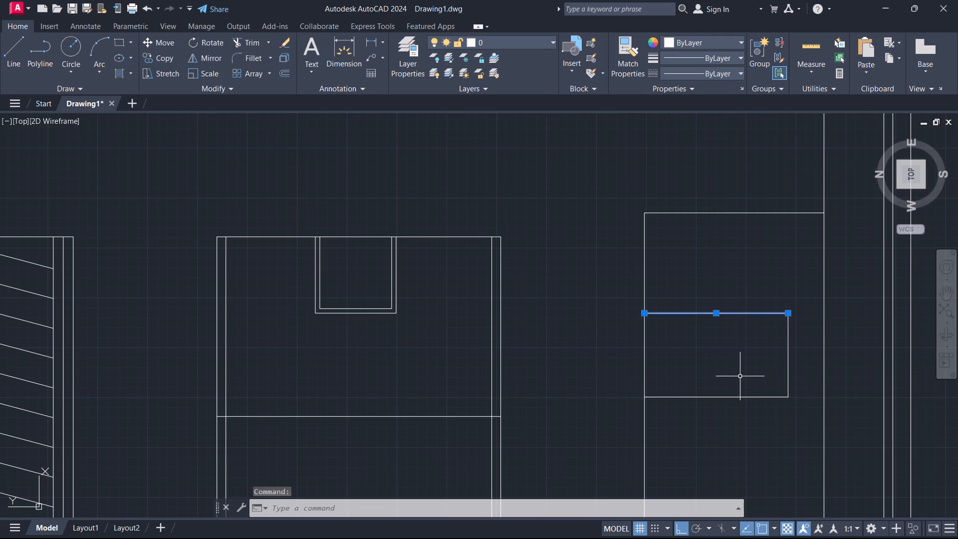
{"action": "key", "text": "o"}
{"action": "key", "text": "Return"}
{"action": "left_click", "coordinate": [719, 316]}
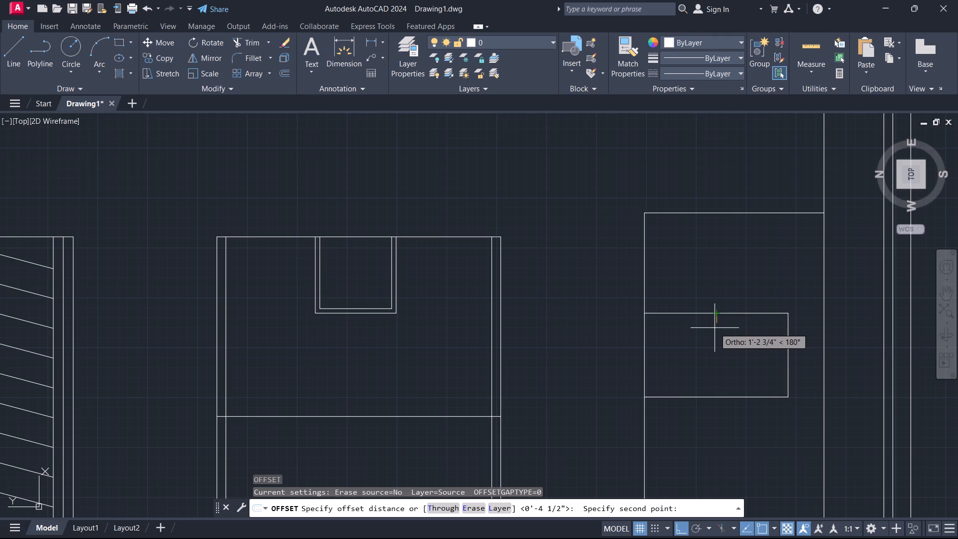
{"action": "type", "text": "5\""}
{"action": "key", "text": "Return"}
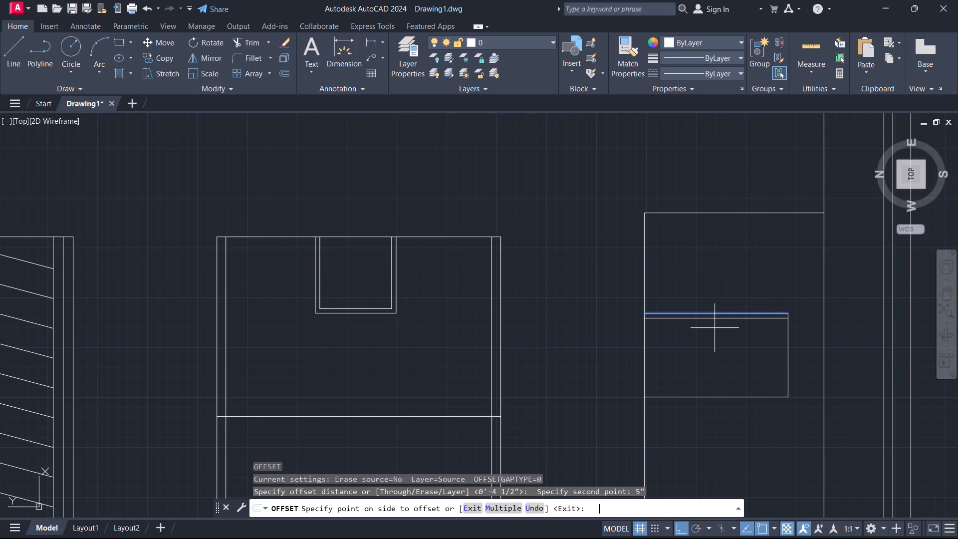
{"action": "left_click", "coordinate": [723, 360]}
{"action": "left_click", "coordinate": [725, 396]}
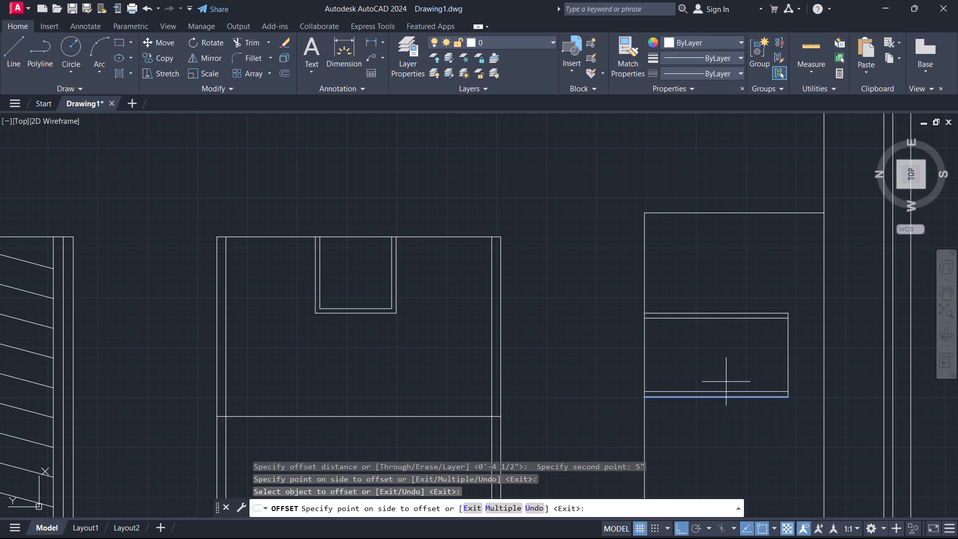
{"action": "left_click", "coordinate": [726, 382]}
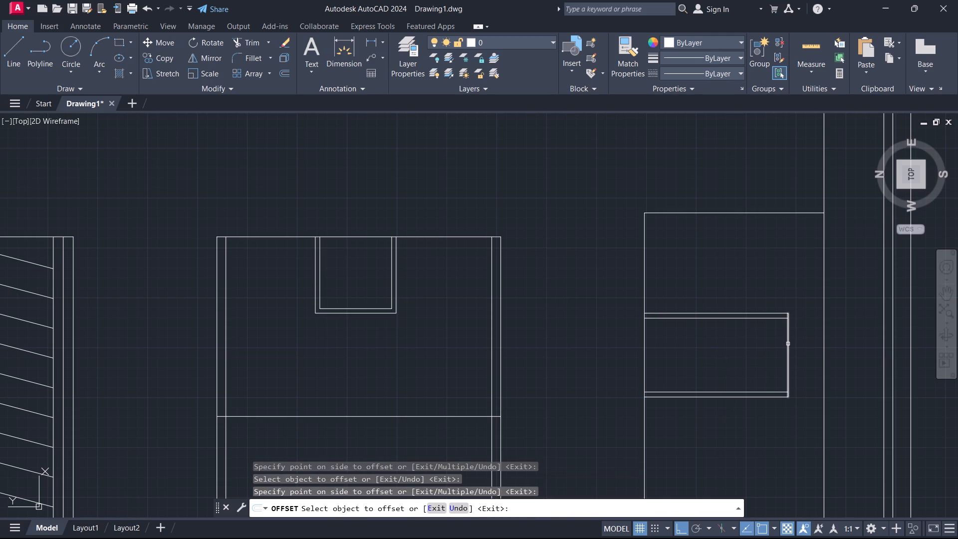
{"action": "left_click", "coordinate": [788, 344]}
{"action": "left_click", "coordinate": [767, 346]}
{"action": "key", "text": "Escape"}
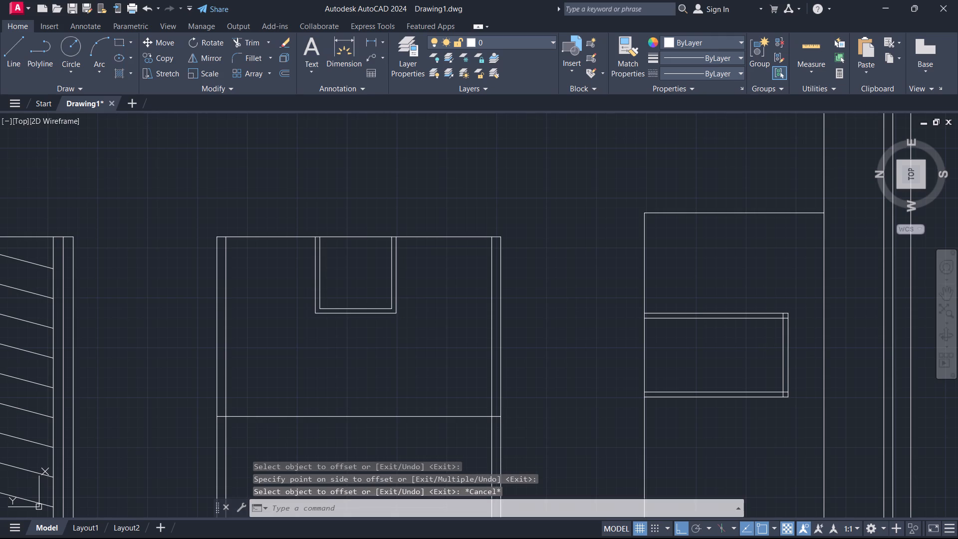
Measure the clear distance between the rectangle's two inner long lines with a temporary linear dimension.
{"action": "key", "text": "o"}
{"action": "key", "text": "Return"}
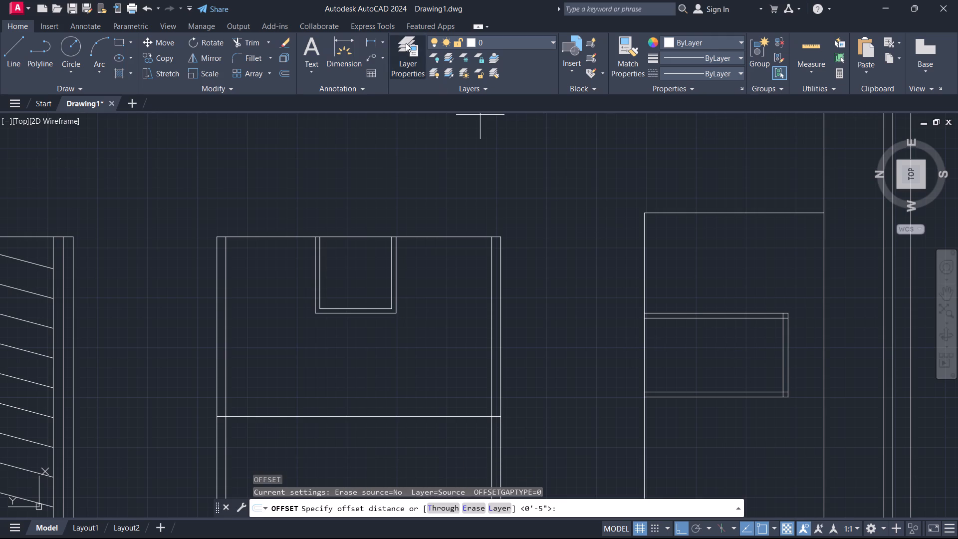
{"action": "left_click", "coordinate": [372, 42]}
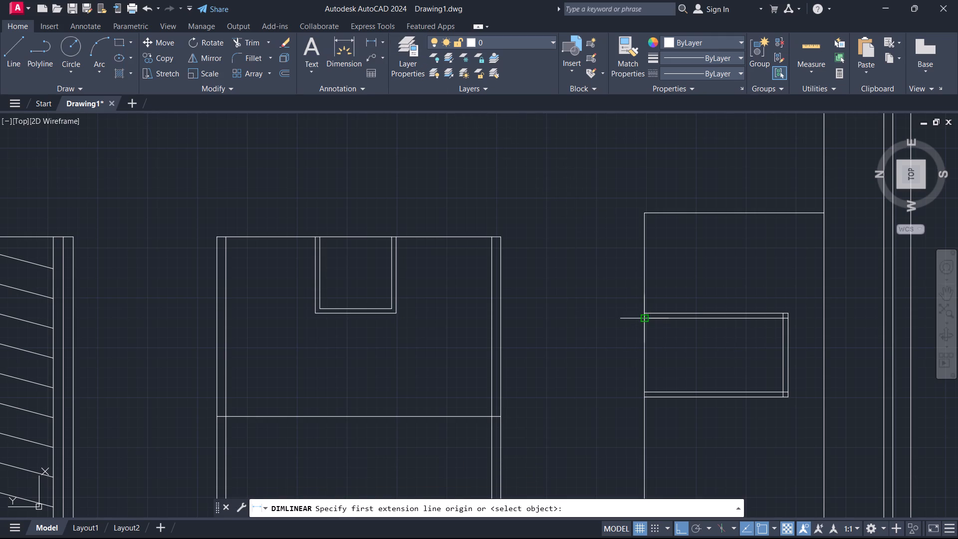
{"action": "left_click", "coordinate": [648, 320]}
{"action": "left_click", "coordinate": [644, 388]}
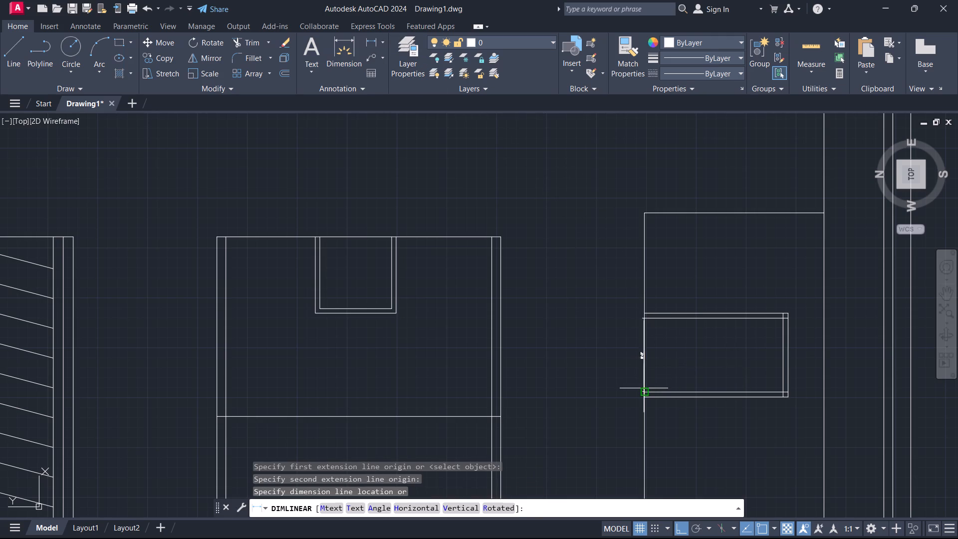
{"action": "scroll", "coordinate": [638, 357], "scroll_direction": "up", "scroll_amount": 3}
{"action": "key", "text": "Escape"}
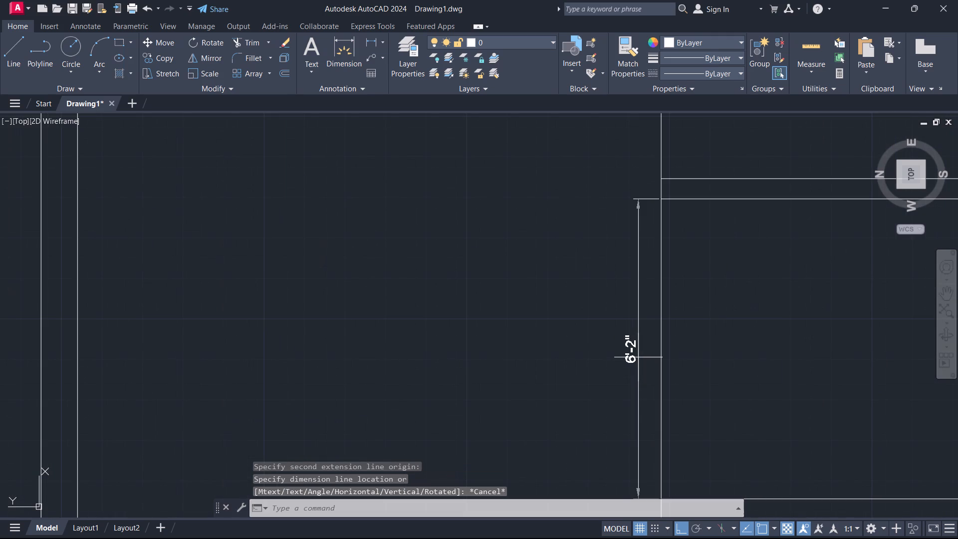
Offset both inner long lines of the rectangle 3' toward its middle to form a narrow central divider.
{"action": "scroll", "coordinate": [624, 345], "scroll_direction": "down", "scroll_amount": 1}
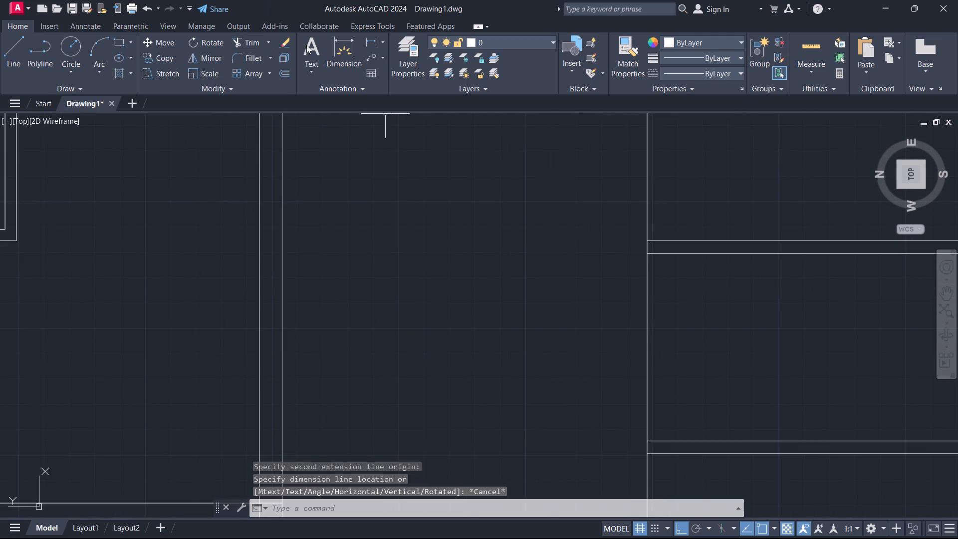
{"action": "scroll", "coordinate": [466, 217], "scroll_direction": "down", "scroll_amount": 1}
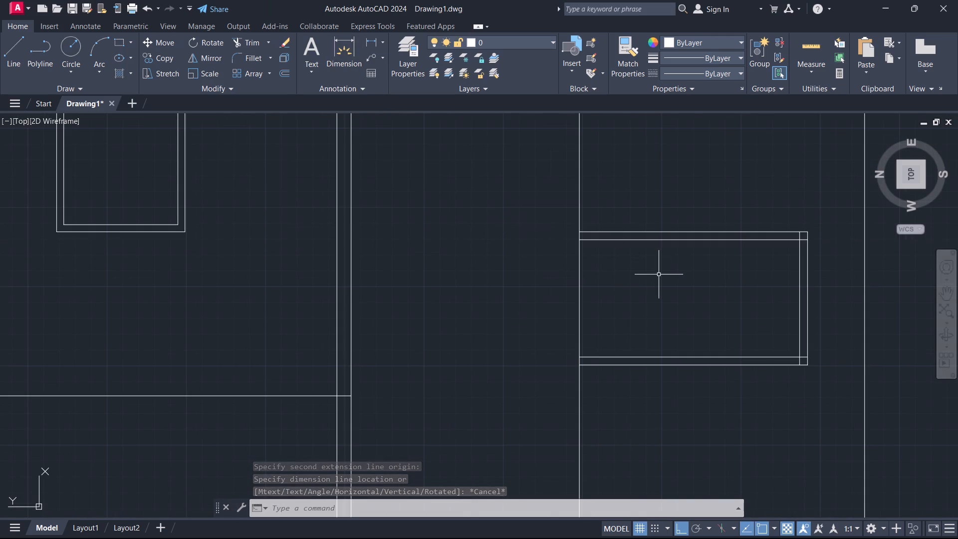
{"action": "key", "text": "o"}
{"action": "key", "text": "Return"}
{"action": "left_click", "coordinate": [675, 243]}
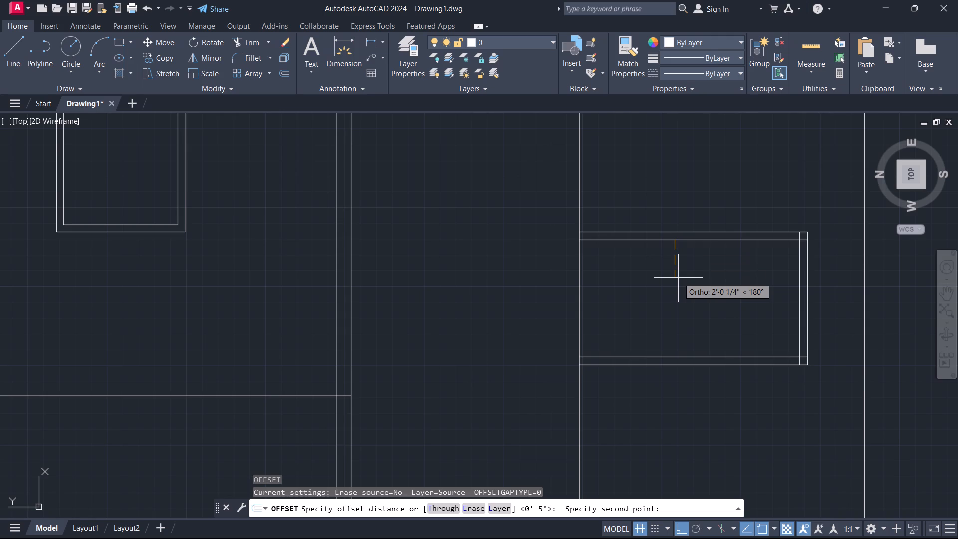
{"action": "type", "text": "3'"}
{"action": "key", "text": "Return"}
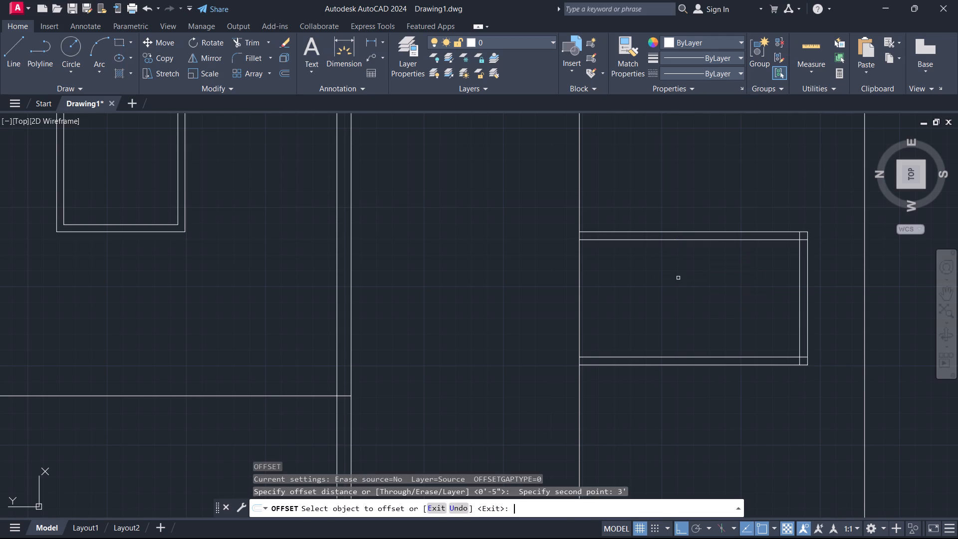
{"action": "left_click", "coordinate": [679, 241]}
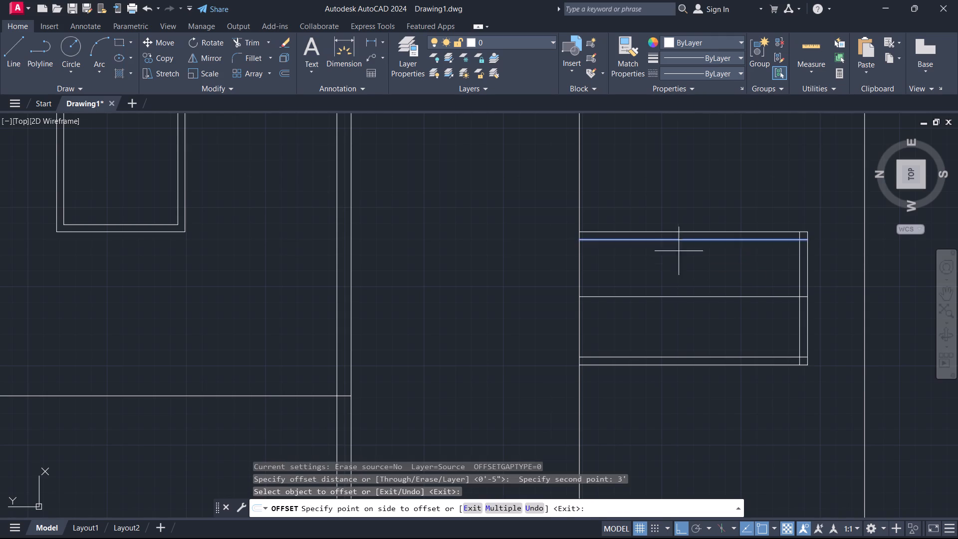
{"action": "left_click", "coordinate": [677, 298]}
{"action": "left_click", "coordinate": [673, 356]}
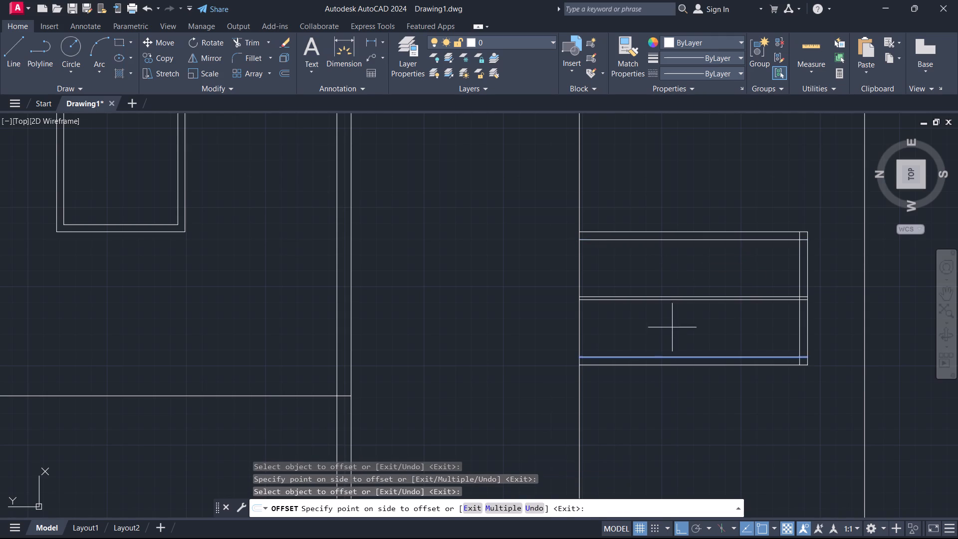
{"action": "left_click", "coordinate": [669, 318]}
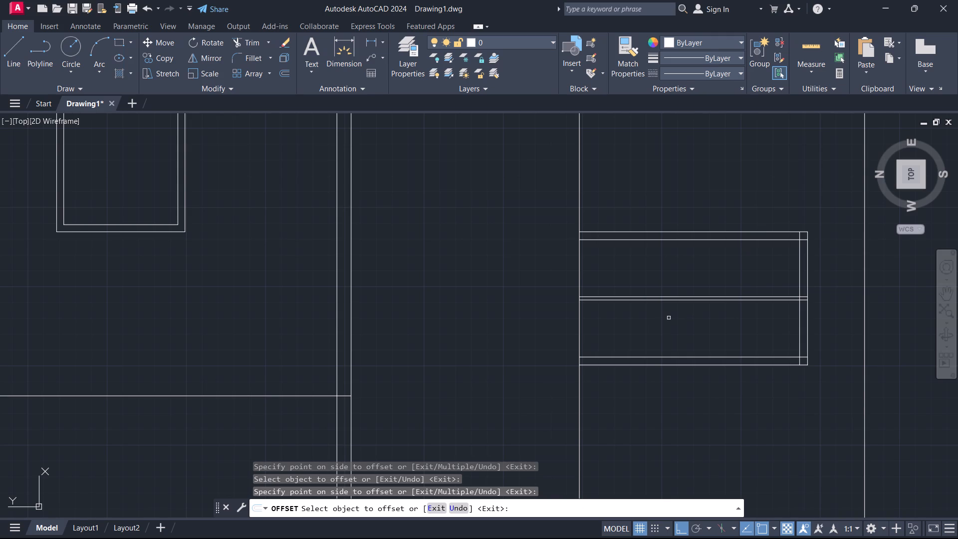
{"action": "key", "text": "Escape"}
Trim the ends of both central divider lines where they cross the double-lined short side of the 12' by 7' rectangle.
{"action": "type", "text": "tr"}
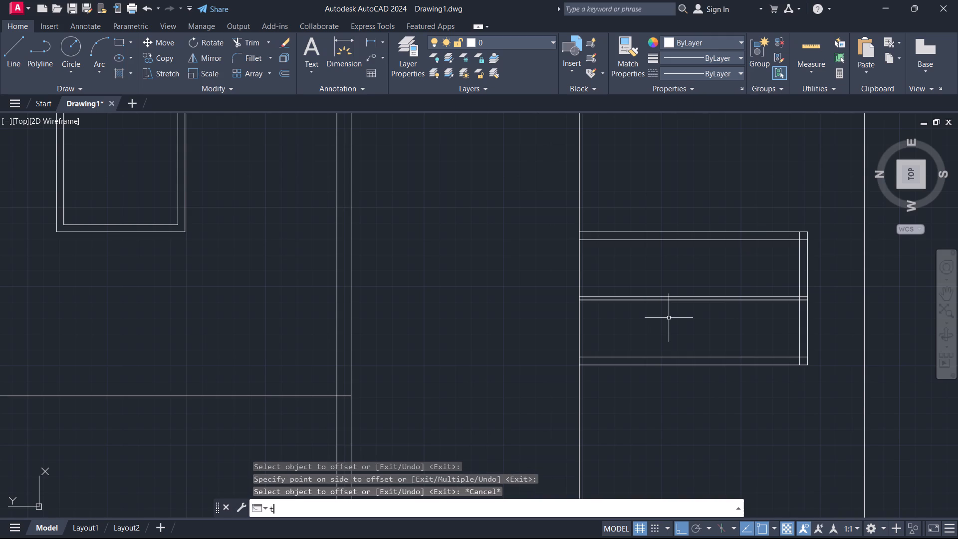
{"action": "key", "text": "Return"}
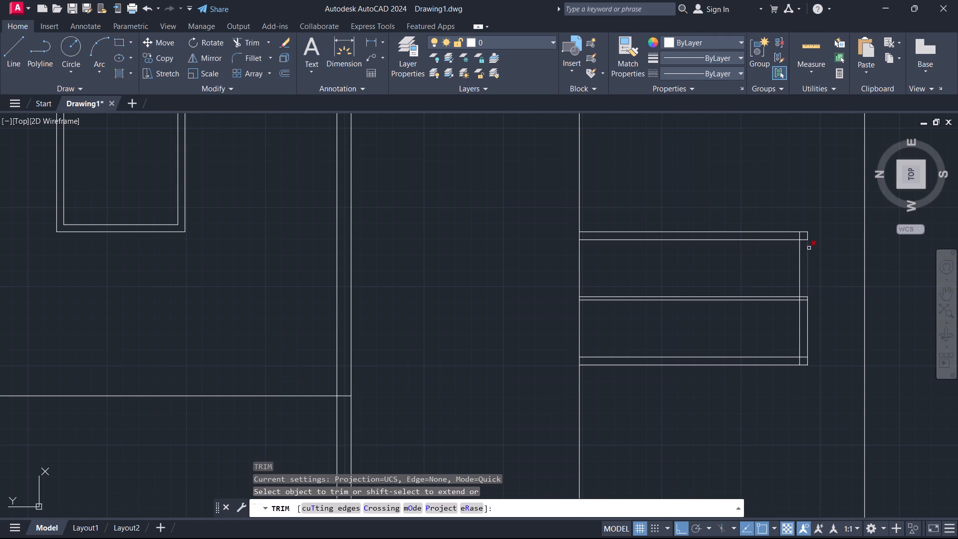
{"action": "scroll", "coordinate": [809, 248], "scroll_direction": "up", "scroll_amount": 2}
{"action": "left_click", "coordinate": [792, 364]}
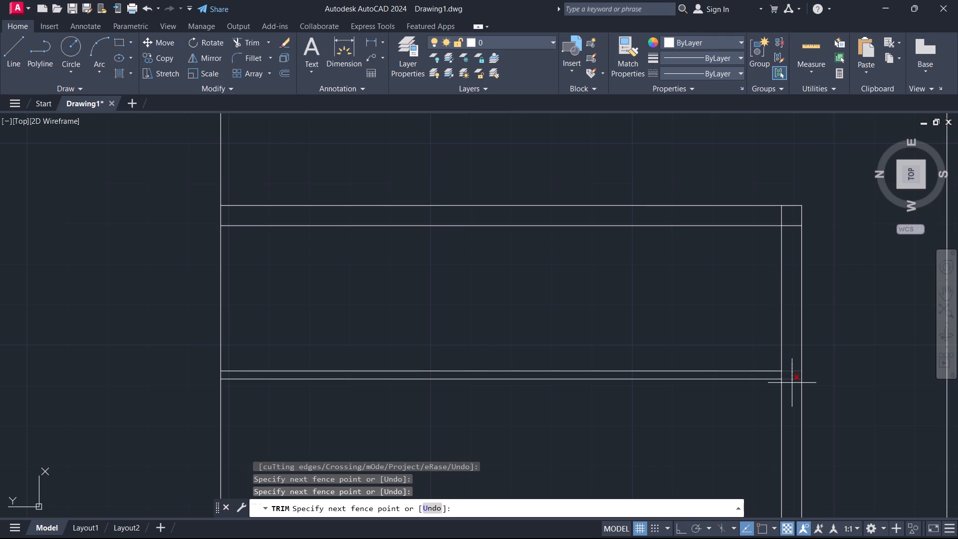
{"action": "left_click", "coordinate": [792, 388]}
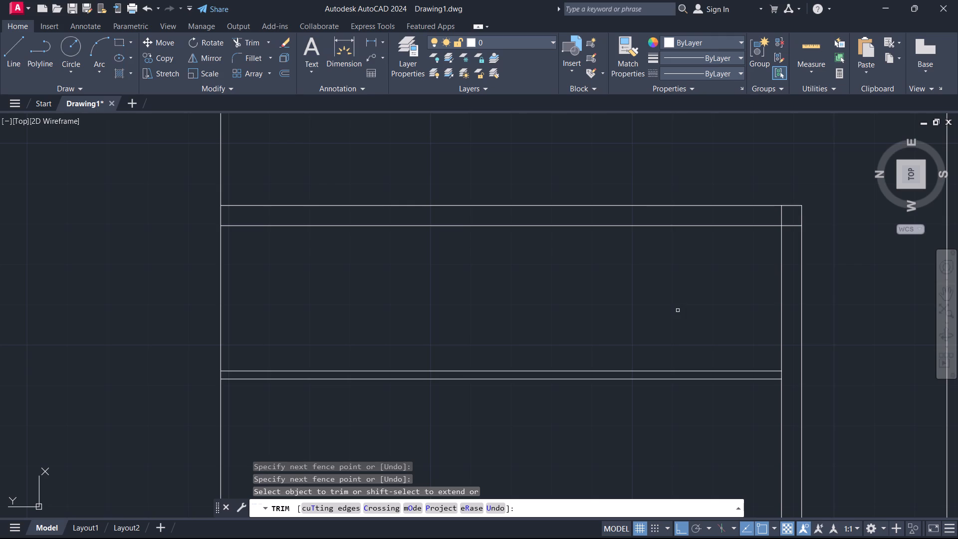
{"action": "scroll", "coordinate": [664, 314], "scroll_direction": "down", "scroll_amount": 1}
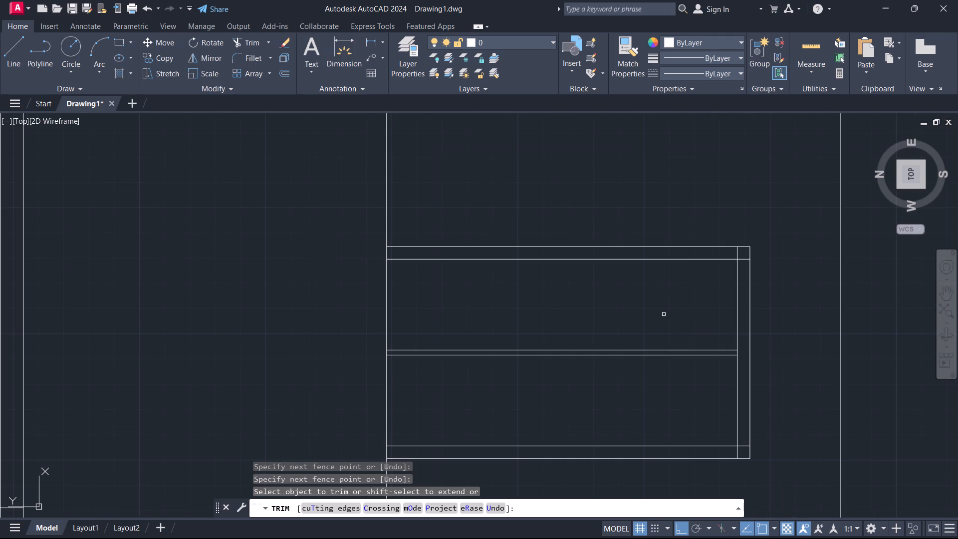
{"action": "key", "text": "Escape"}
Offset the inner line of the rectangle's short side 3' toward the block's left edge.
{"action": "scroll", "coordinate": [663, 314], "scroll_direction": "down", "scroll_amount": 2}
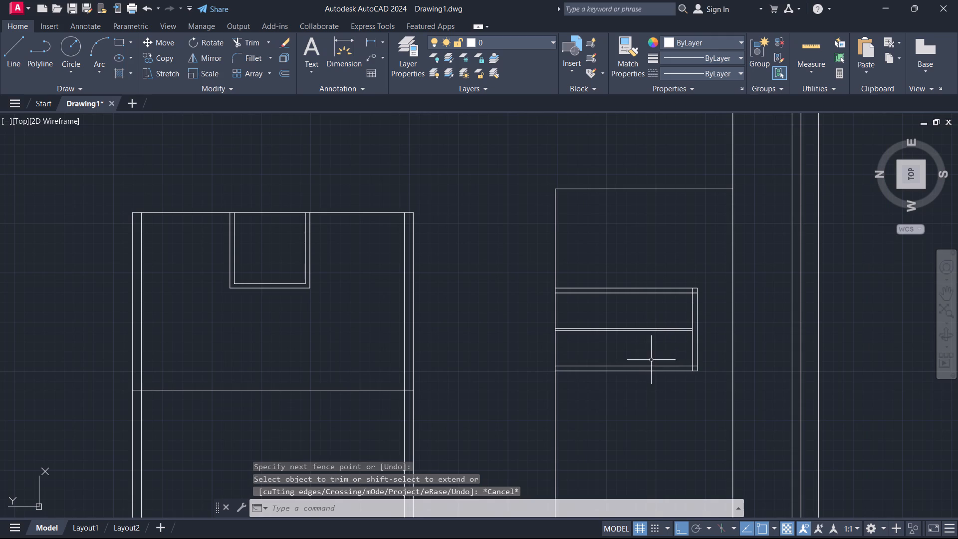
{"action": "middle_click_drag", "start_coordinate": [650, 358], "coordinate": [644, 343]}
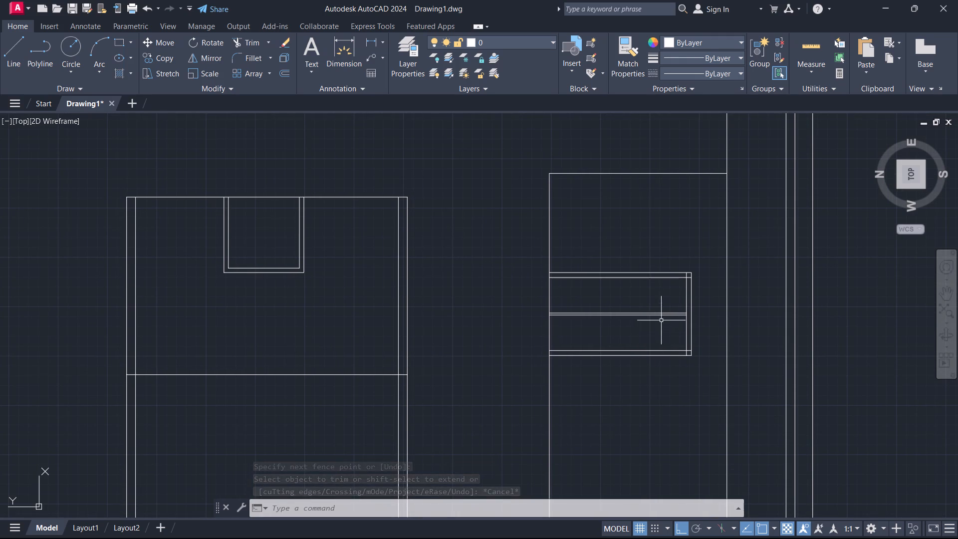
{"action": "left_click", "coordinate": [686, 300]}
{"action": "key", "text": "o"}
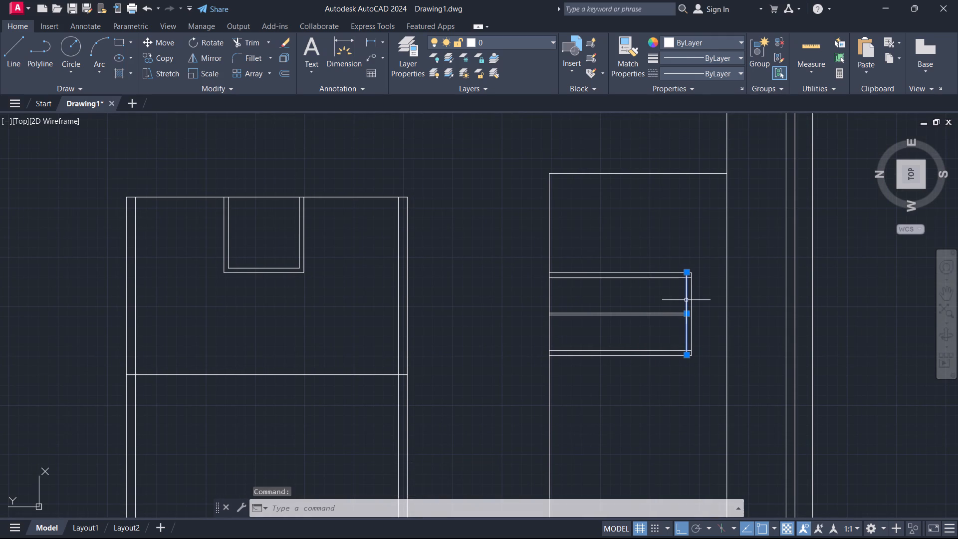
{"action": "key", "text": "Return"}
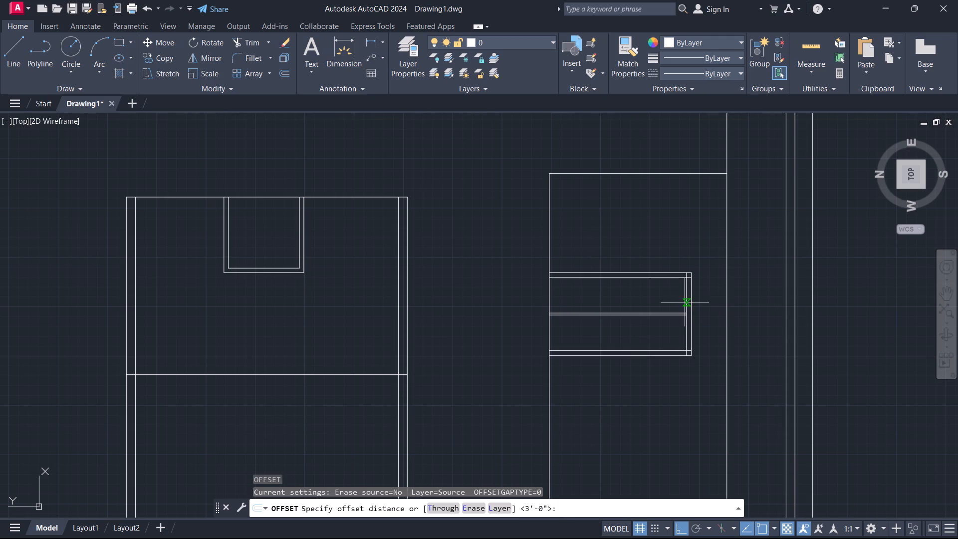
{"action": "left_click", "coordinate": [685, 302]}
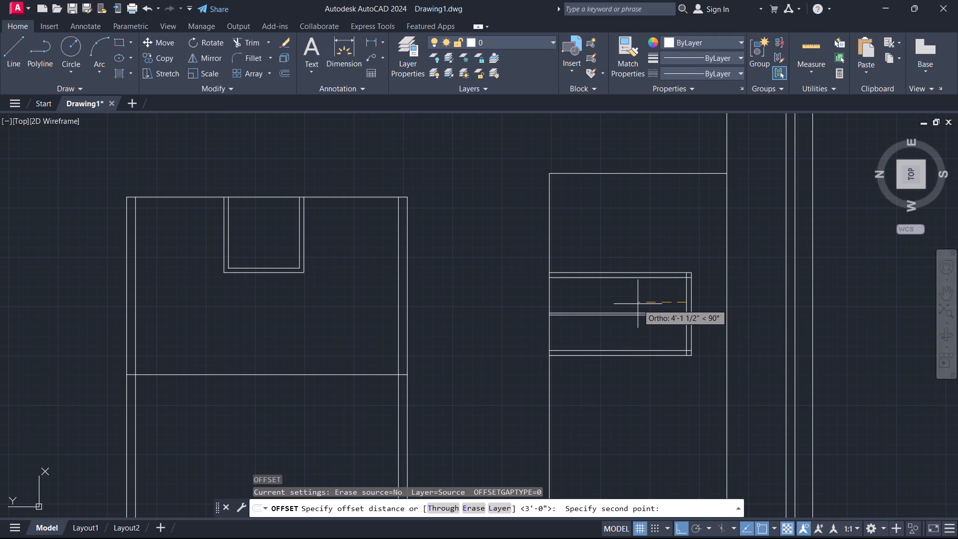
{"action": "type", "text": "3'"}
{"action": "key", "text": "Return"}
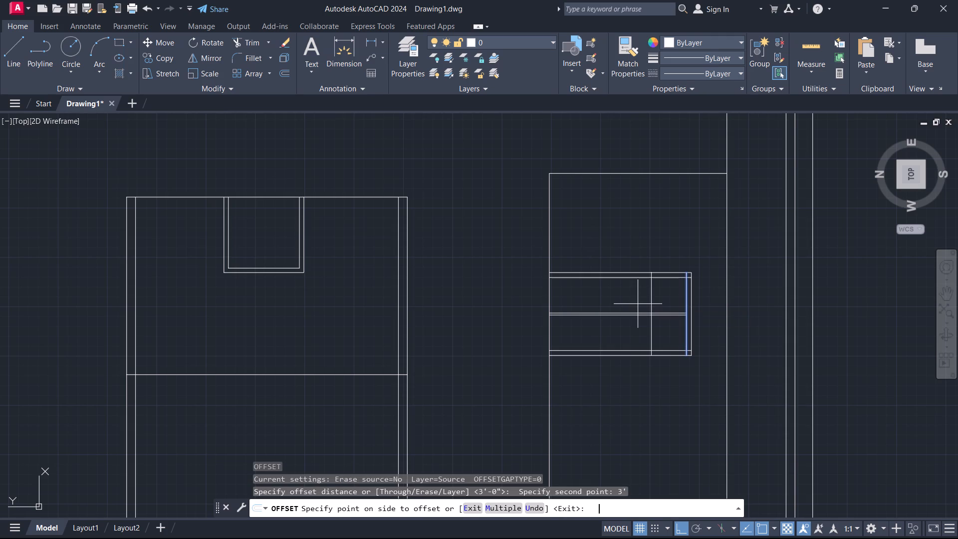
{"action": "left_click", "coordinate": [634, 305]}
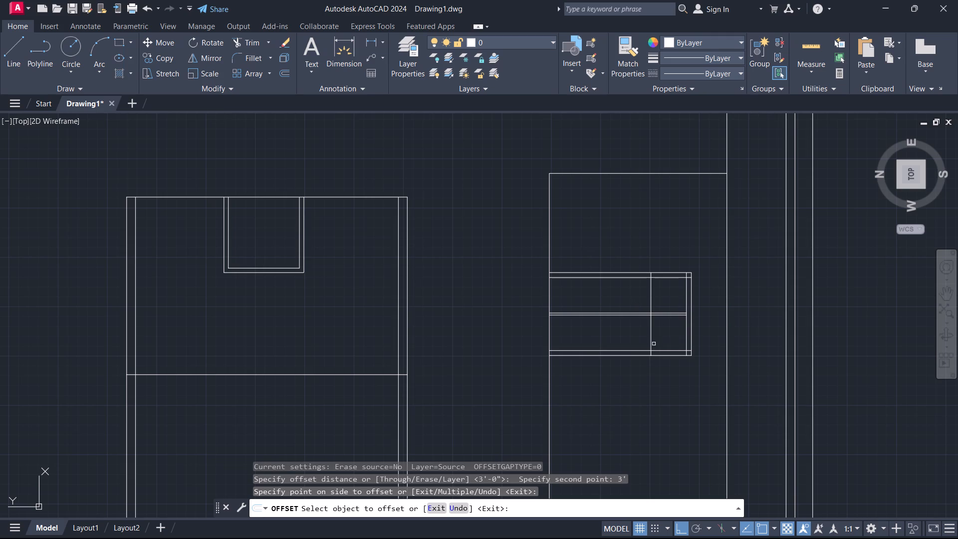
{"action": "key", "text": "Escape"}
Copy the new cross line as a fitted array of 10 items ending at the block's left edge.
{"action": "left_click", "coordinate": [655, 338]}
{"action": "left_click", "coordinate": [643, 338]}
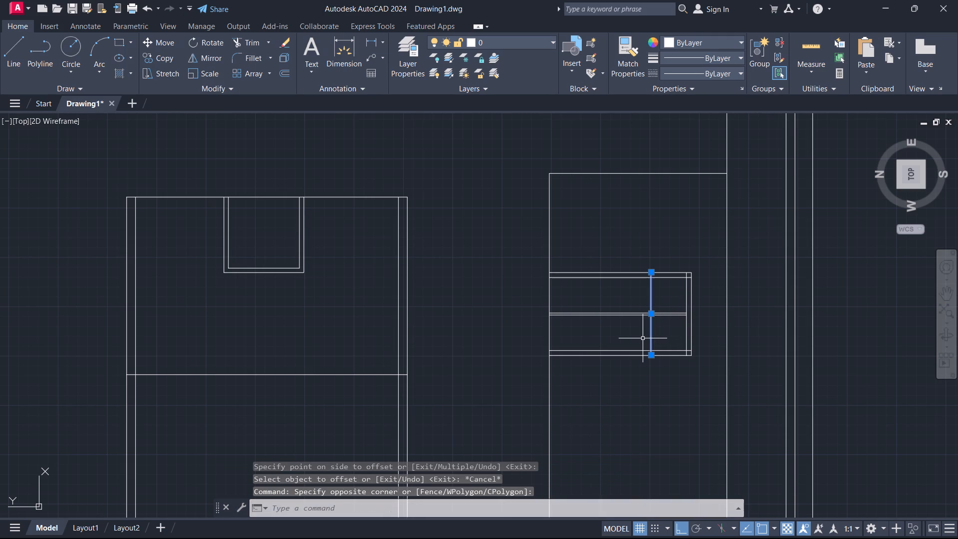
{"action": "type", "text": "co"}
{"action": "key", "text": "Return"}
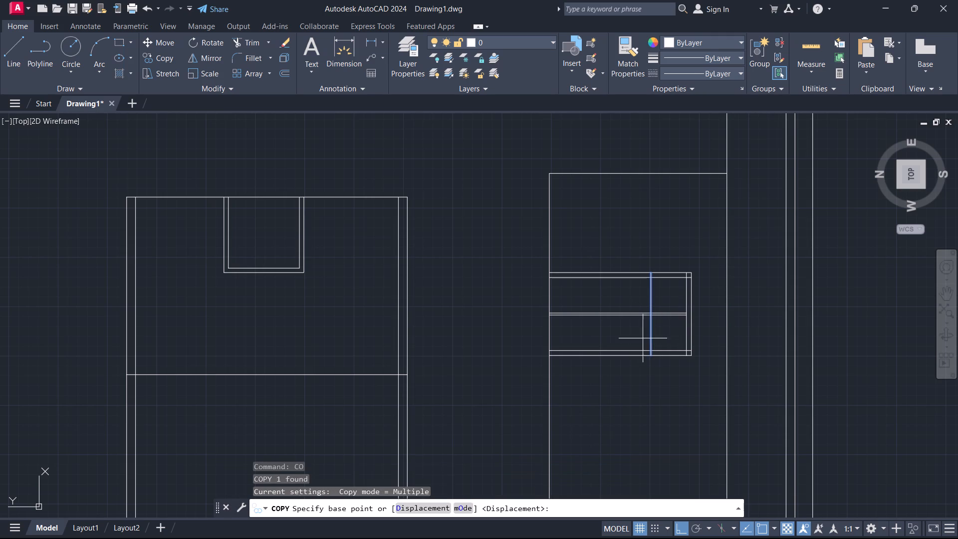
{"action": "scroll", "coordinate": [651, 369], "scroll_direction": "up", "scroll_amount": 2}
{"action": "left_click", "coordinate": [645, 339]}
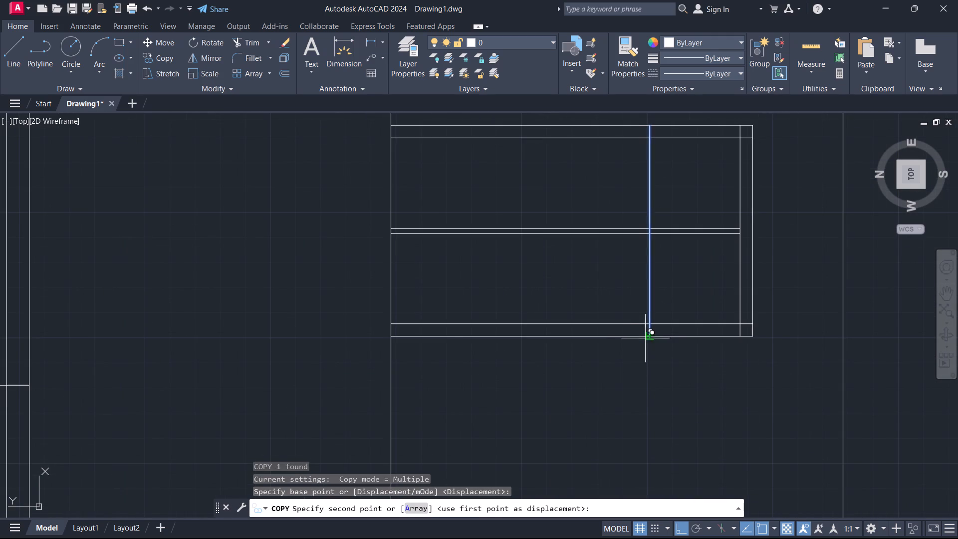
{"action": "key", "text": "a"}
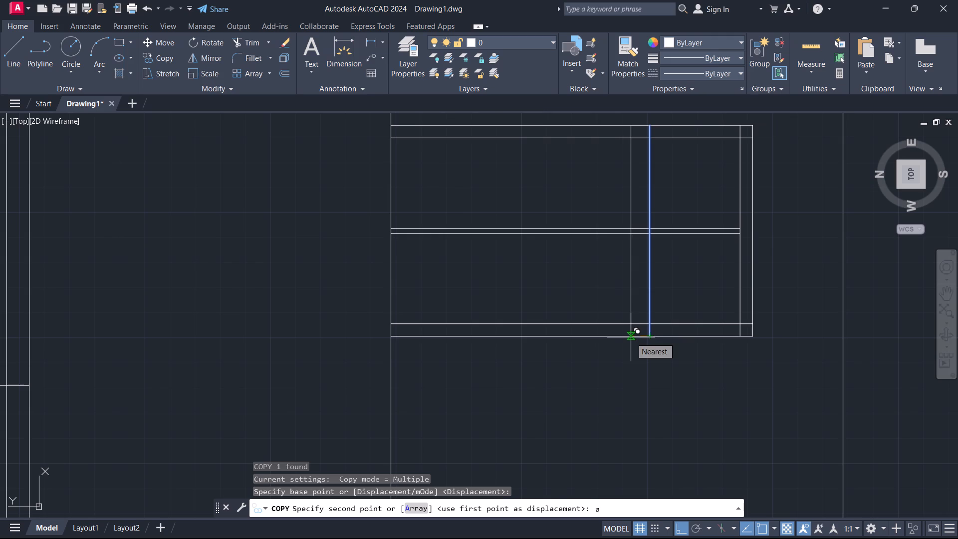
{"action": "key", "text": "Return"}
{"action": "type", "text": "10"}
{"action": "key", "text": "Return"}
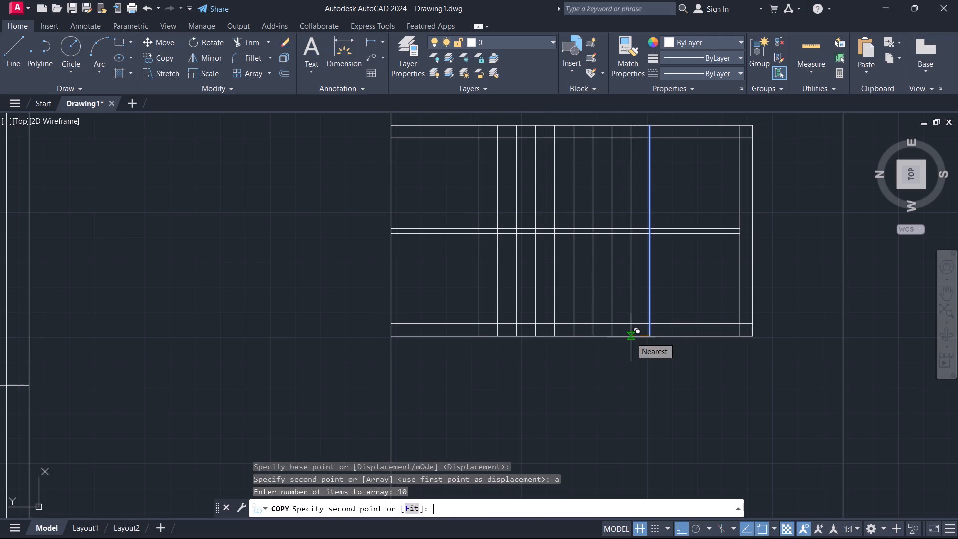
{"action": "key", "text": "f"}
{"action": "key", "text": "Return"}
{"action": "left_click", "coordinate": [388, 336]}
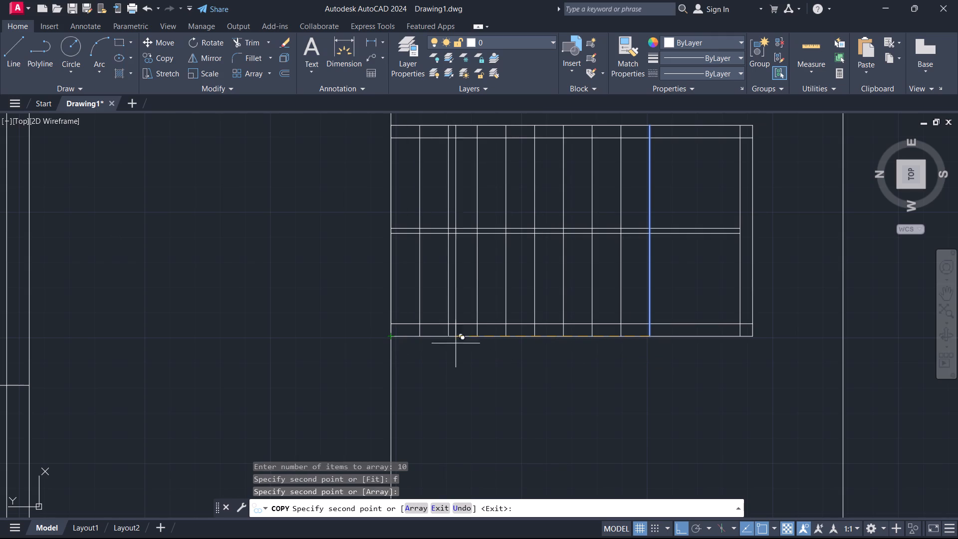
{"action": "key", "text": "Escape"}
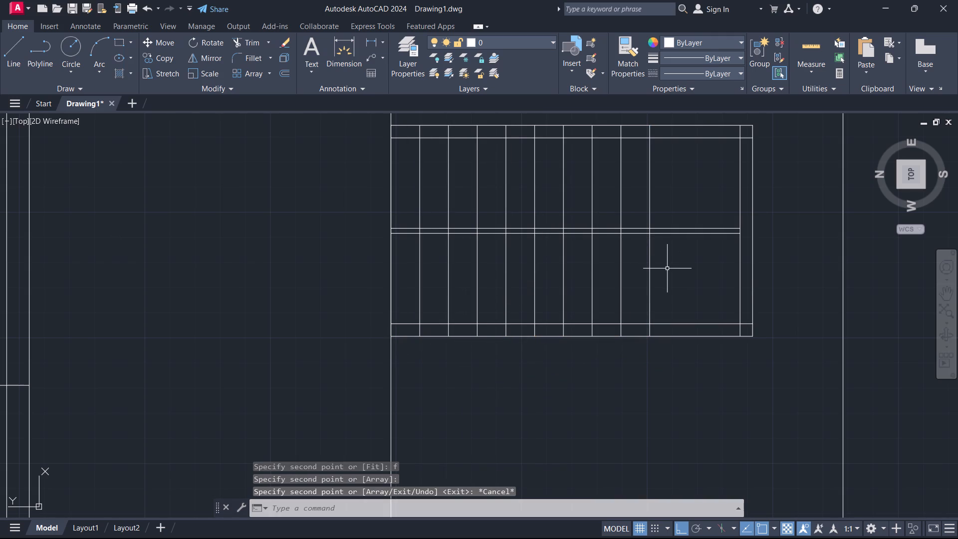
Trim both central divider lines out of the 3' bay between the first cross line and the rectangle's short side.
{"action": "type", "text": "tr"}
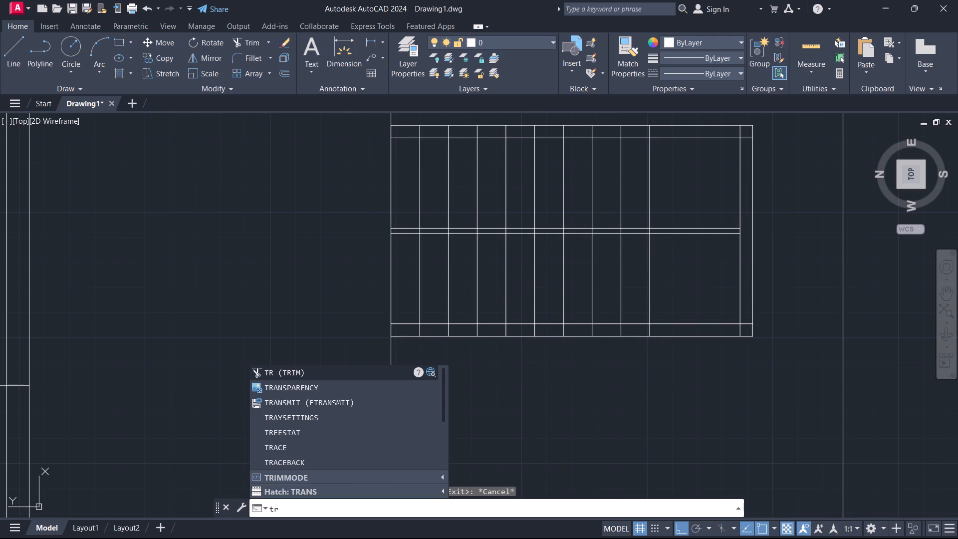
{"action": "key", "text": "Return"}
{"action": "left_click", "coordinate": [705, 215]}
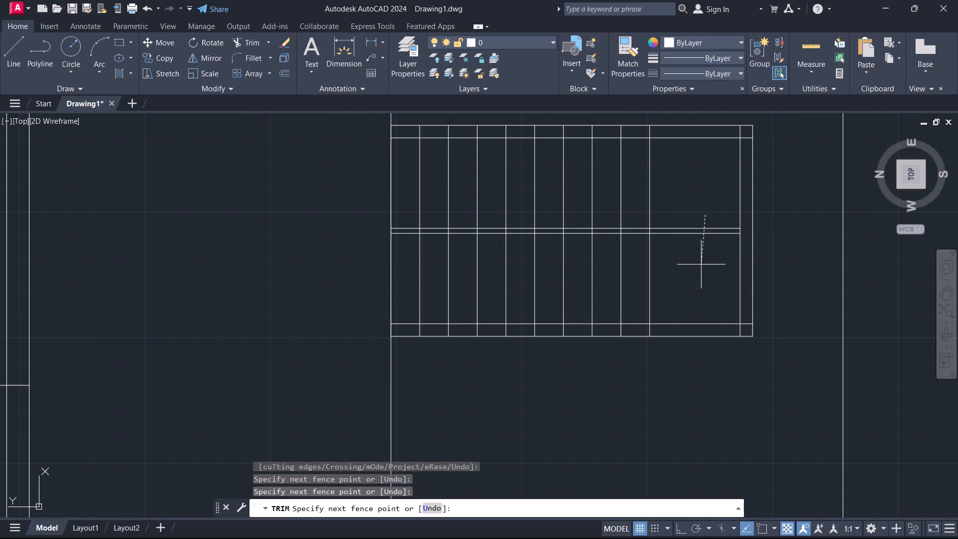
{"action": "left_click", "coordinate": [701, 265]}
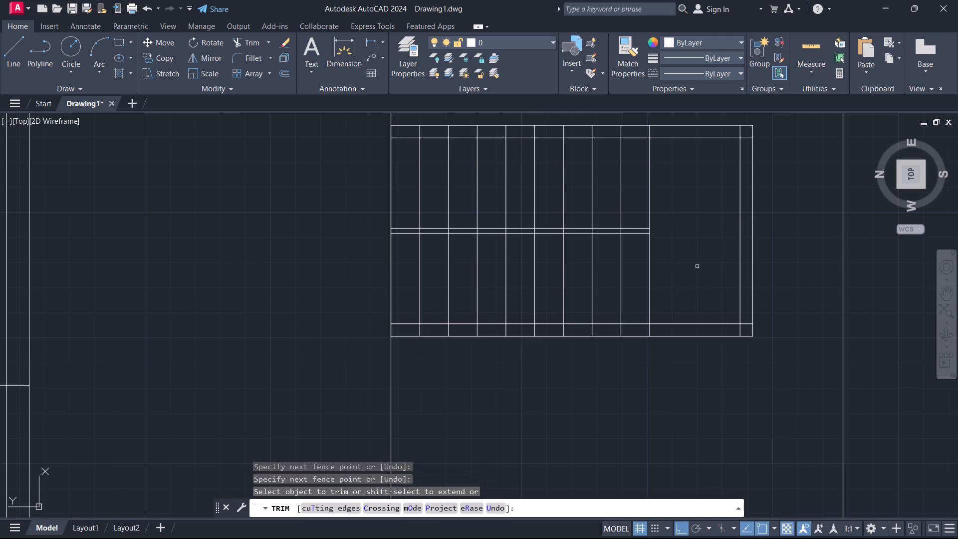
{"action": "key", "text": "Escape"}
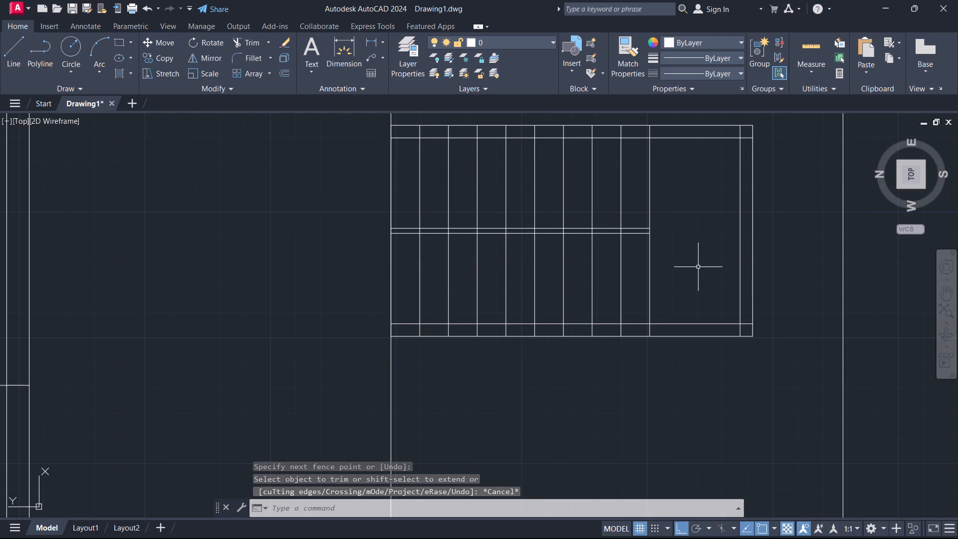
Trim the cross lines' ends out of the narrow strips between the double lines along both long sides of the rectangle.
{"action": "scroll", "coordinate": [698, 267], "scroll_direction": "down", "scroll_amount": 1}
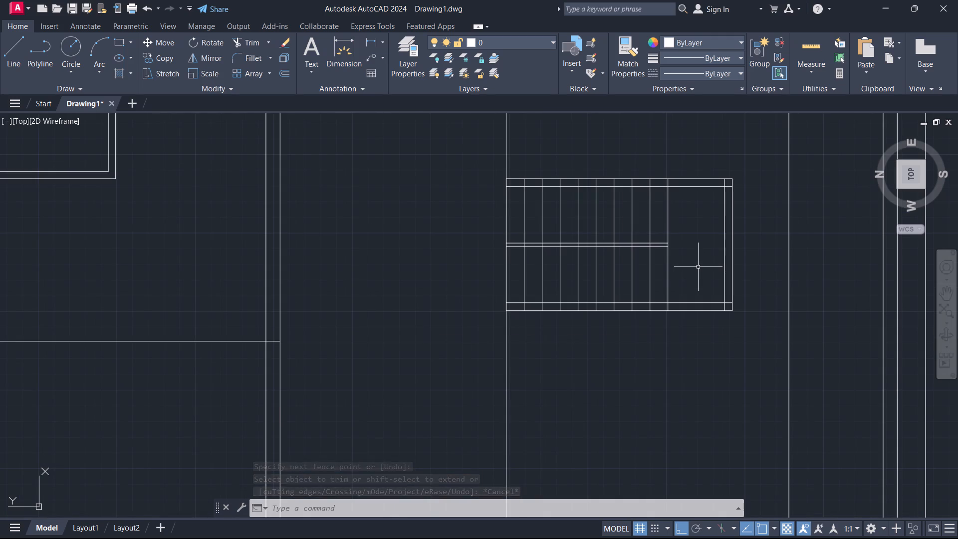
{"action": "scroll", "coordinate": [698, 267], "scroll_direction": "down", "scroll_amount": 1}
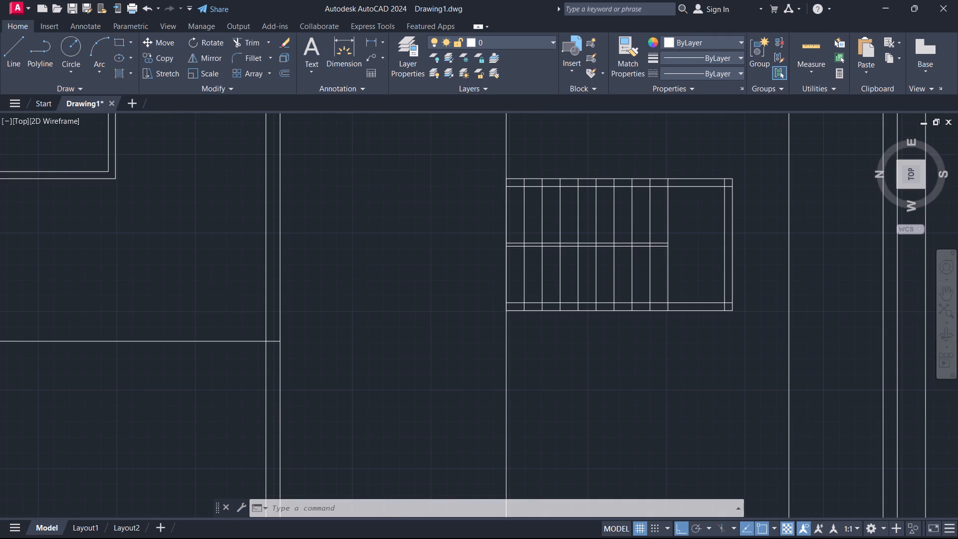
{"action": "scroll", "coordinate": [669, 213], "scroll_direction": "up", "scroll_amount": 2}
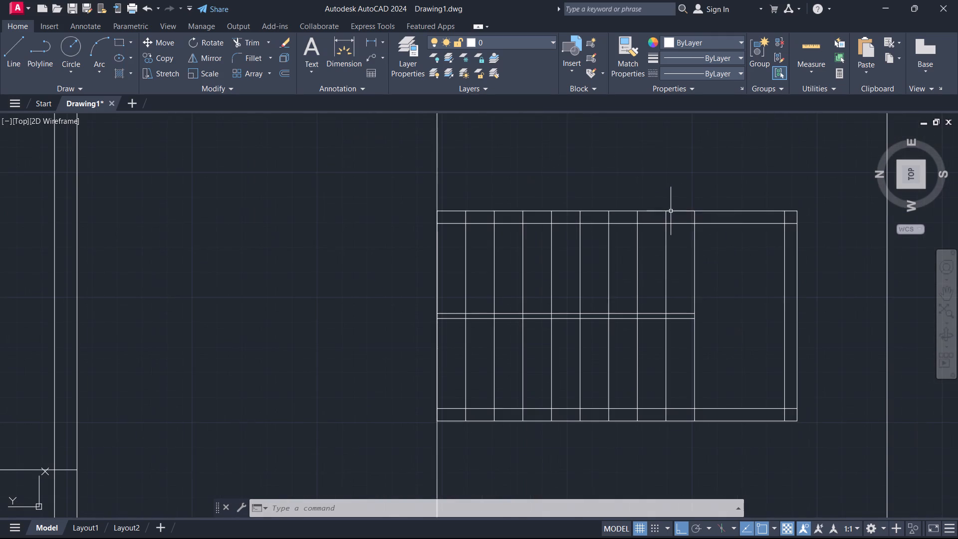
{"action": "type", "text": "tr"}
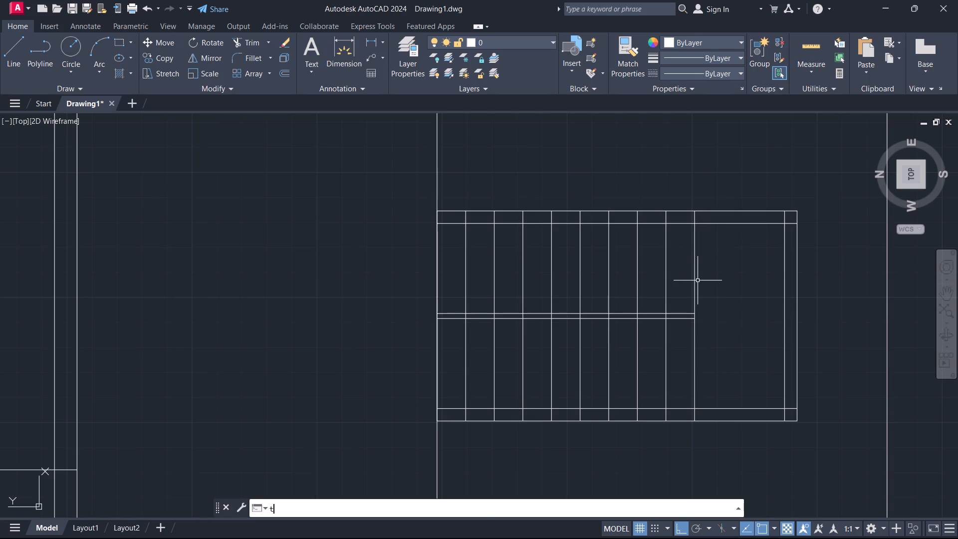
{"action": "key", "text": "Return"}
{"action": "left_click", "coordinate": [706, 218]}
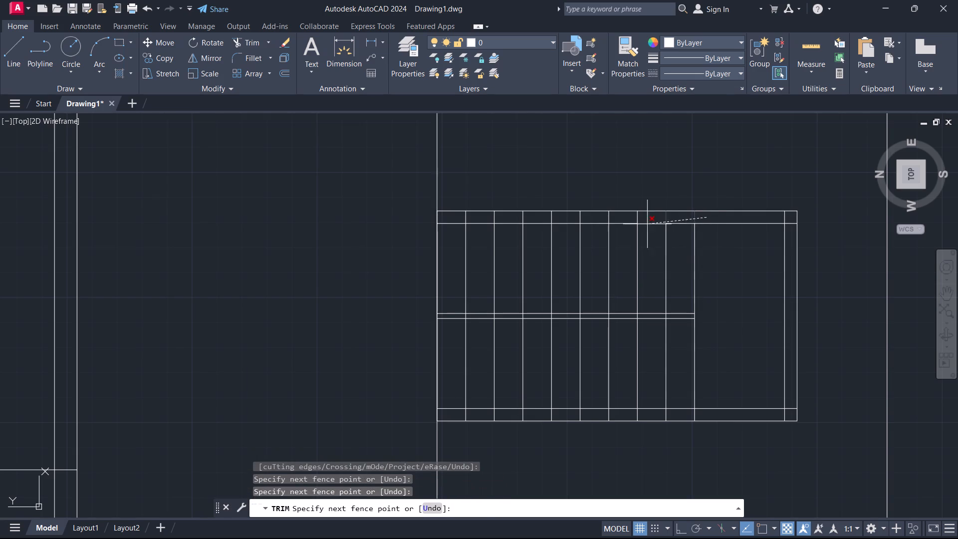
{"action": "left_click", "coordinate": [449, 218]}
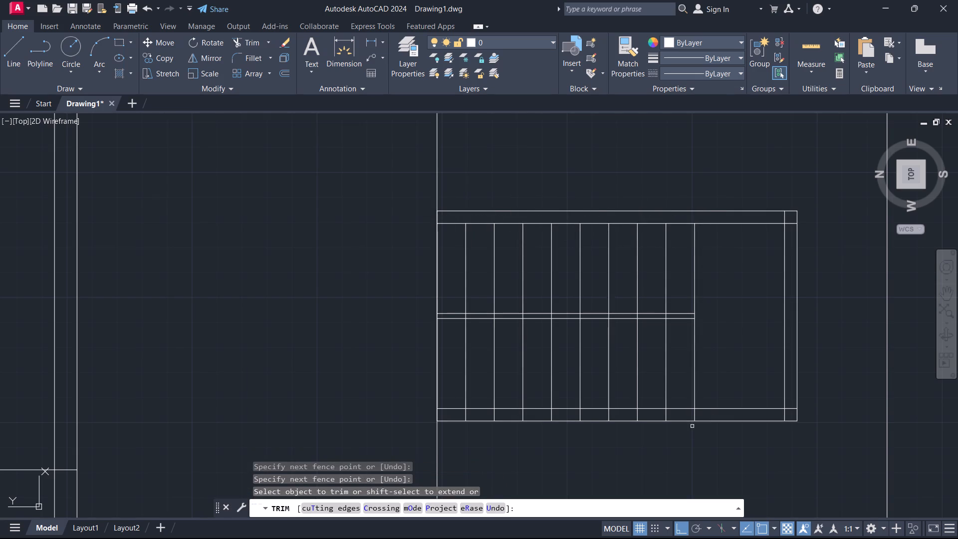
{"action": "middle_click_drag", "start_coordinate": [629, 450], "coordinate": [613, 376]}
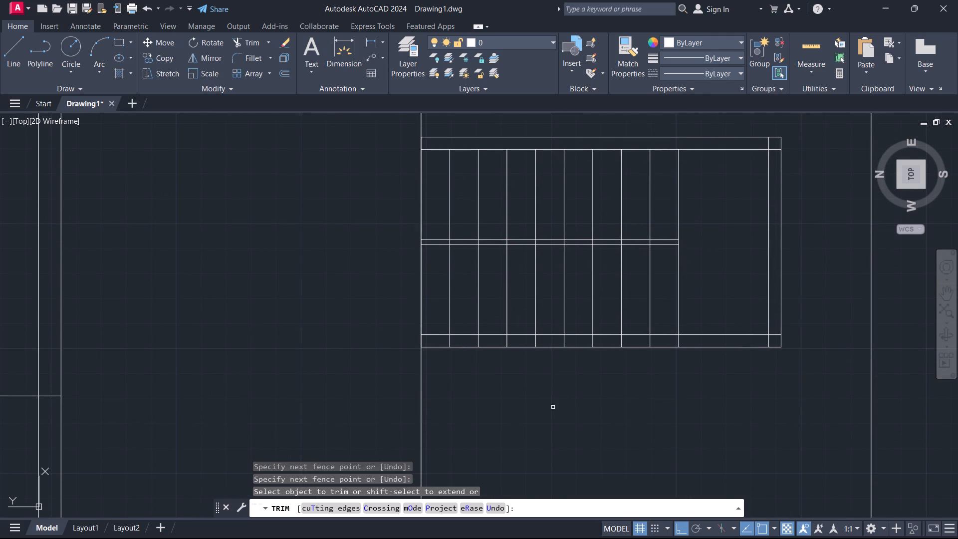
{"action": "scroll", "coordinate": [515, 391], "scroll_direction": "up", "scroll_amount": 2}
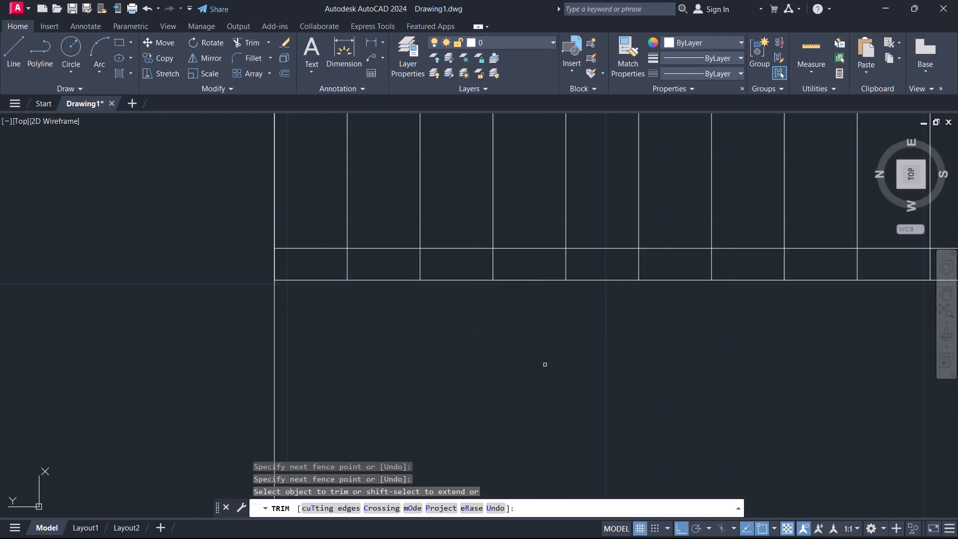
{"action": "scroll", "coordinate": [762, 350], "scroll_direction": "down", "scroll_amount": 2}
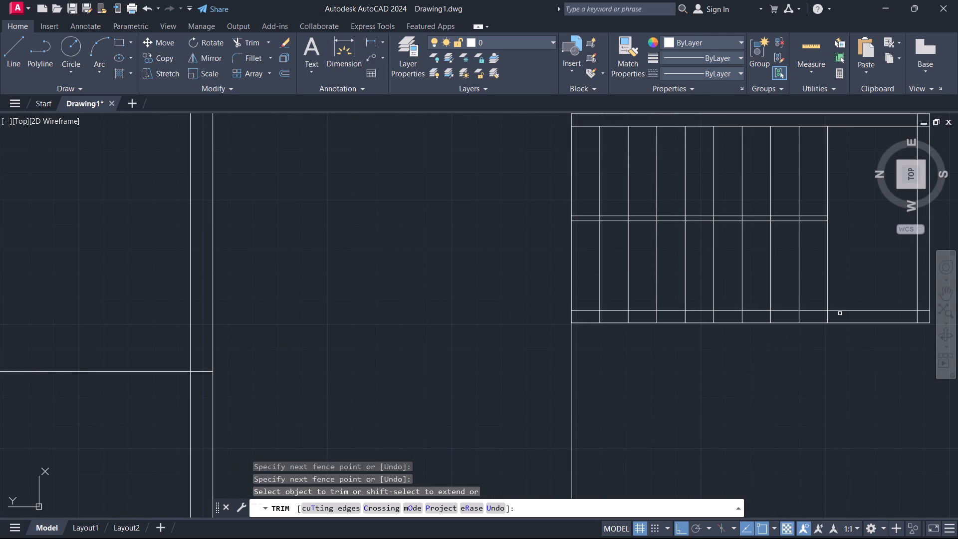
{"action": "left_click", "coordinate": [840, 316]}
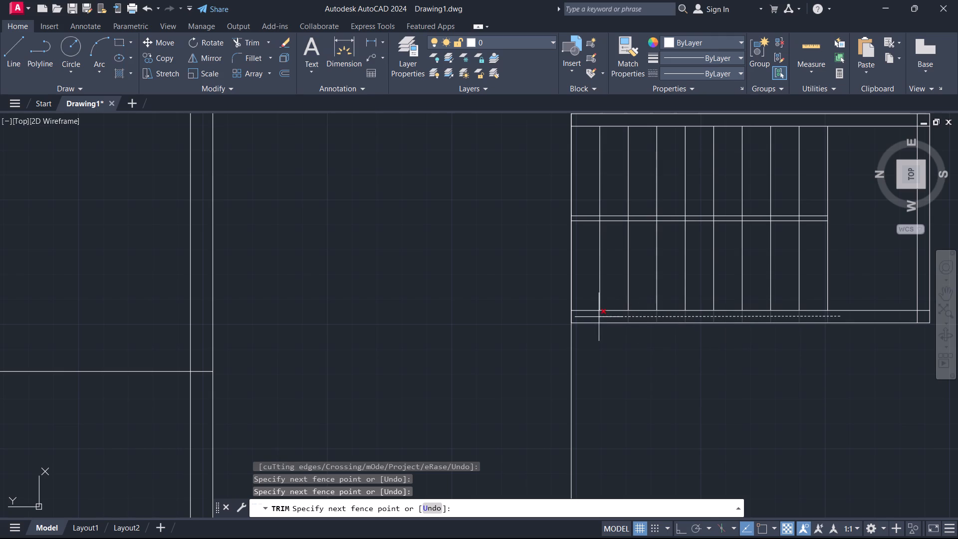
{"action": "left_click", "coordinate": [596, 316]}
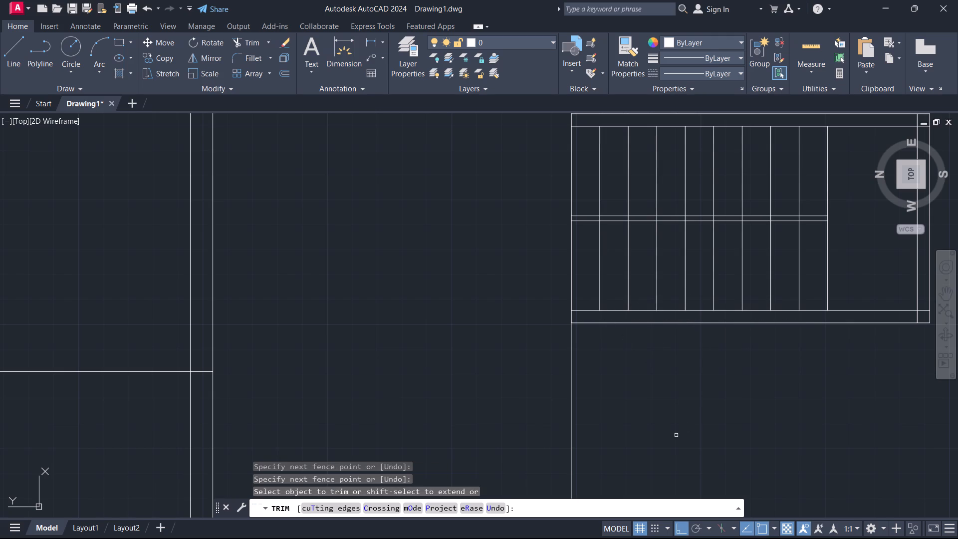
Finish trimming and examine the staircase within the overall building layout, alongside the middle and hatched blocks.
{"action": "key", "text": "Escape"}
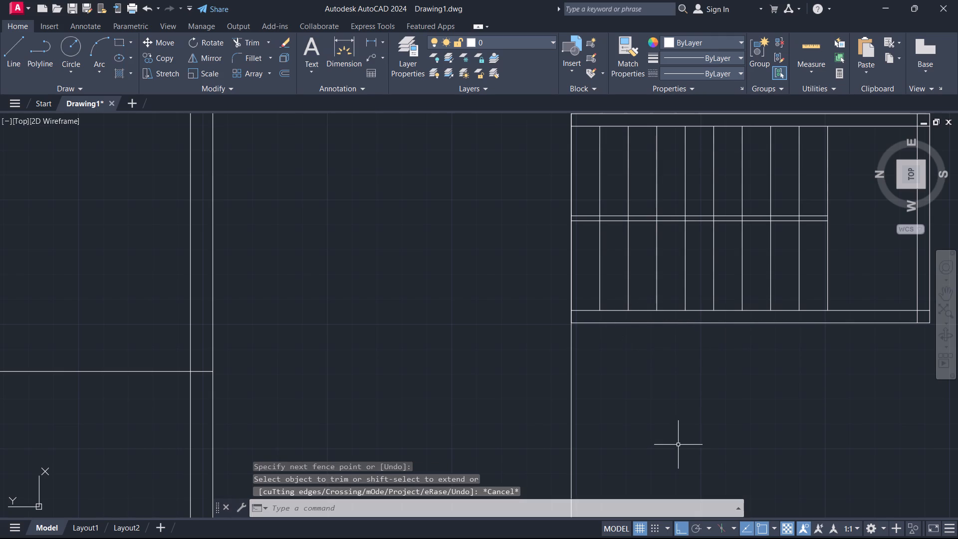
{"action": "scroll", "coordinate": [691, 424], "scroll_direction": "down", "scroll_amount": 1}
{"action": "scroll", "coordinate": [583, 402], "scroll_direction": "down", "scroll_amount": 1}
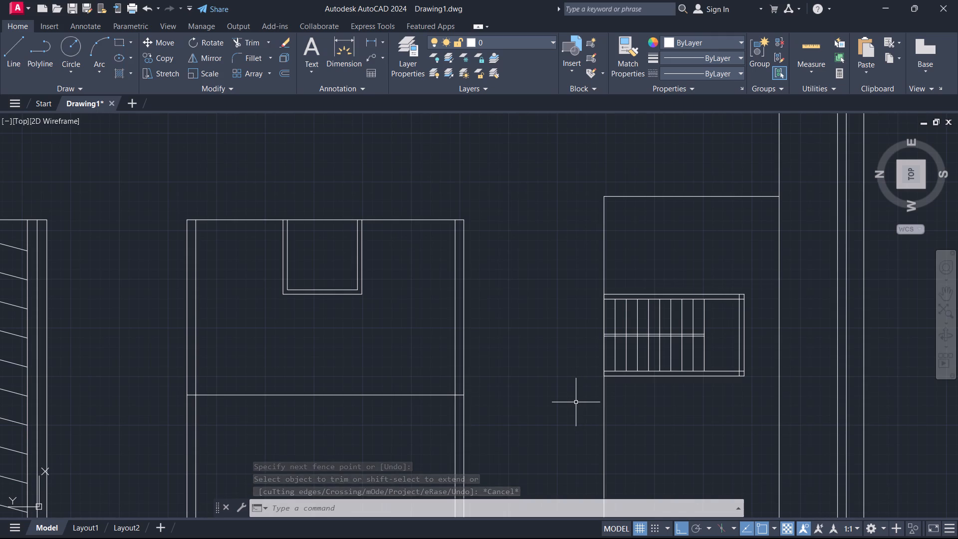
{"action": "middle_click_drag", "start_coordinate": [564, 401], "coordinate": [564, 346]}
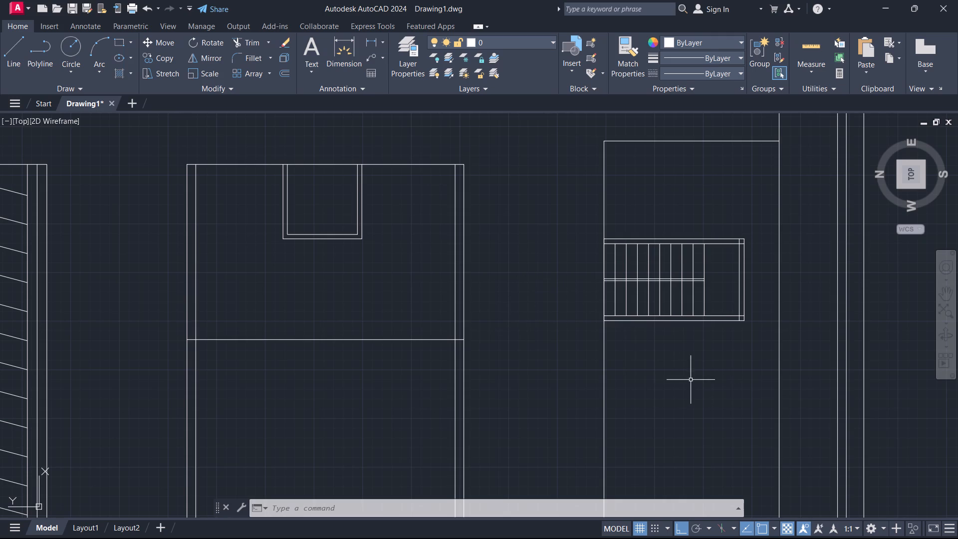
{"action": "scroll", "coordinate": [684, 380], "scroll_direction": "down", "scroll_amount": 1}
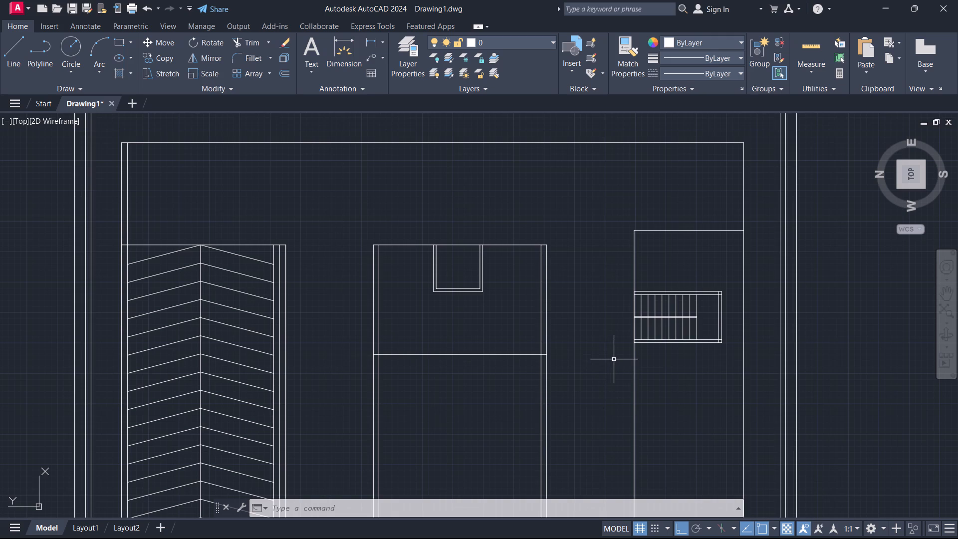
{"action": "scroll", "coordinate": [631, 330], "scroll_direction": "down", "scroll_amount": 1}
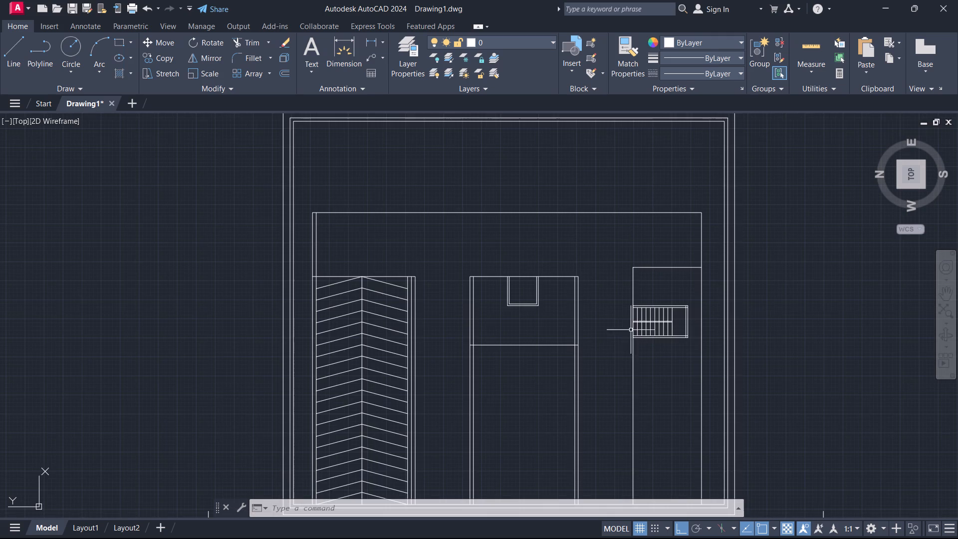
{"action": "middle_click_drag", "start_coordinate": [609, 345], "coordinate": [613, 316]}
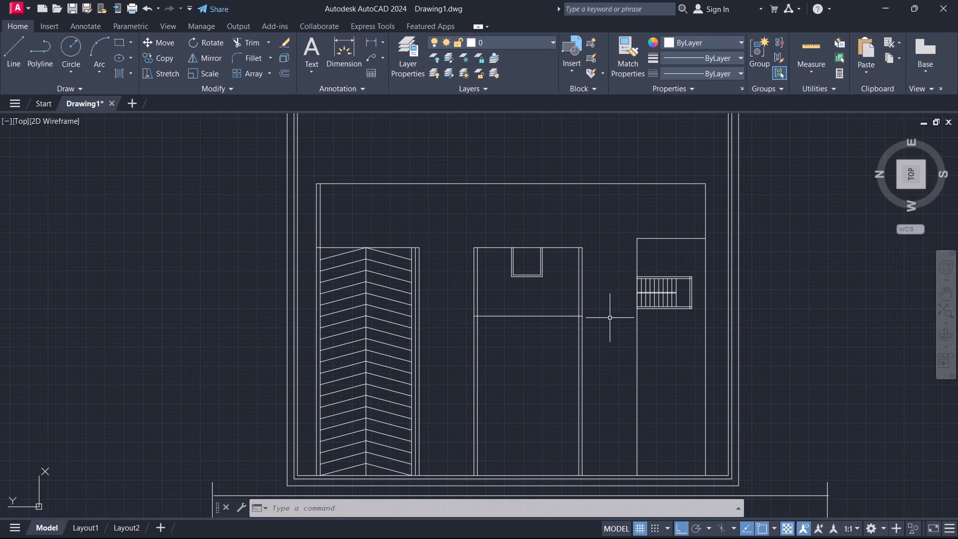
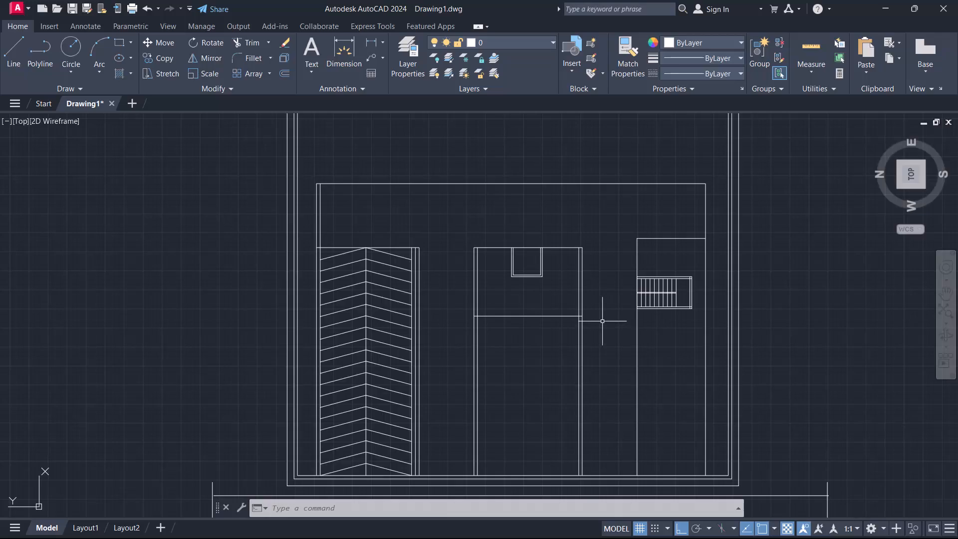
Examine the whole building layout, including the three blocks, the double outer walls and the strip with break lines below.
{"action": "middle_click_drag", "start_coordinate": [603, 321], "coordinate": [612, 282]}
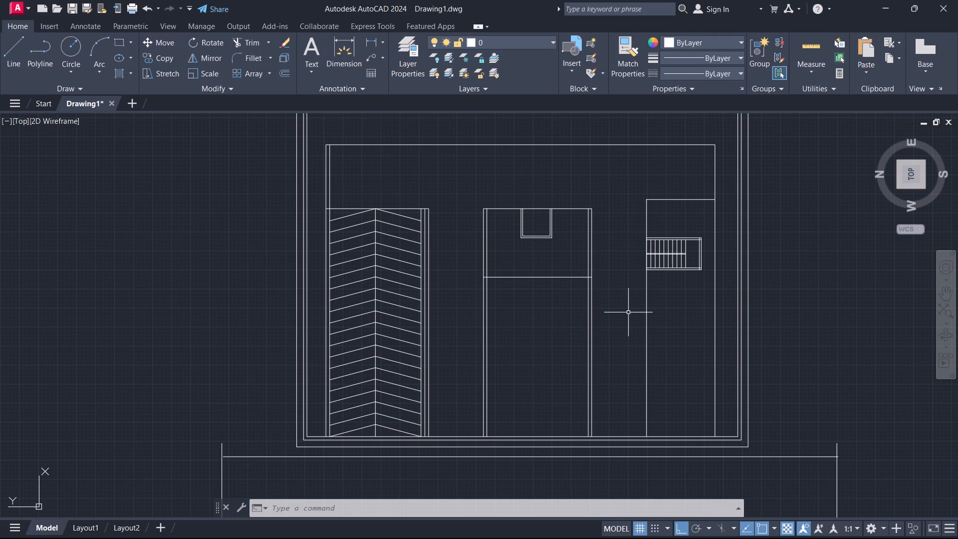
{"action": "scroll", "coordinate": [622, 315], "scroll_direction": "down", "scroll_amount": 1}
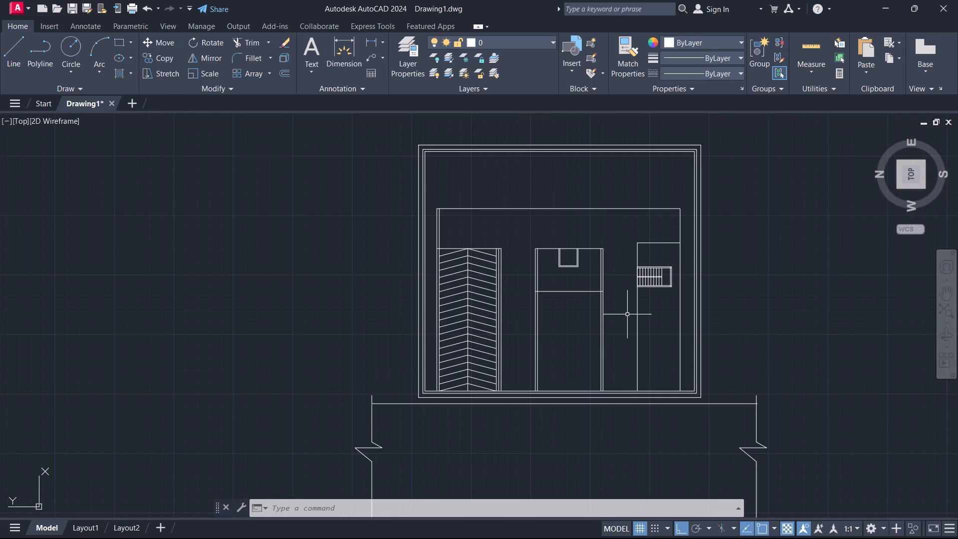
{"action": "scroll", "coordinate": [622, 301], "scroll_direction": "down", "scroll_amount": 1}
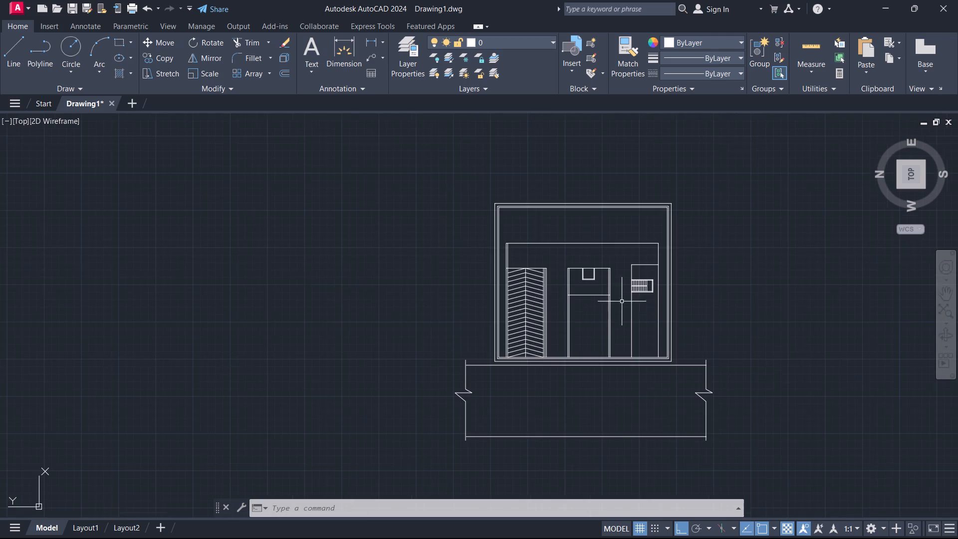
{"action": "middle_click_drag", "start_coordinate": [619, 316], "coordinate": [573, 291]}
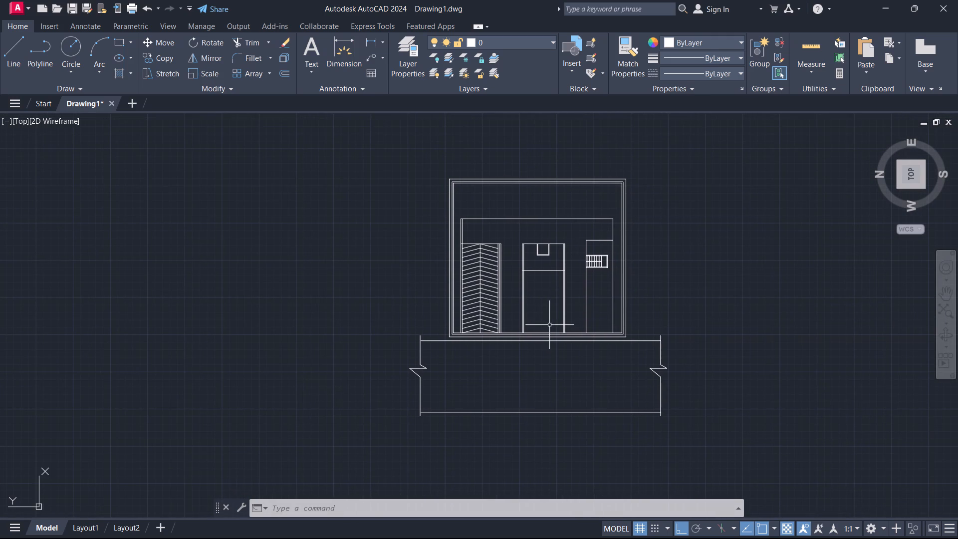
{"action": "scroll", "coordinate": [547, 326], "scroll_direction": "up", "scroll_amount": 2}
{"action": "scroll", "coordinate": [551, 321], "scroll_direction": "down", "scroll_amount": 1}
{"action": "middle_click_drag", "start_coordinate": [555, 304], "coordinate": [551, 311]}
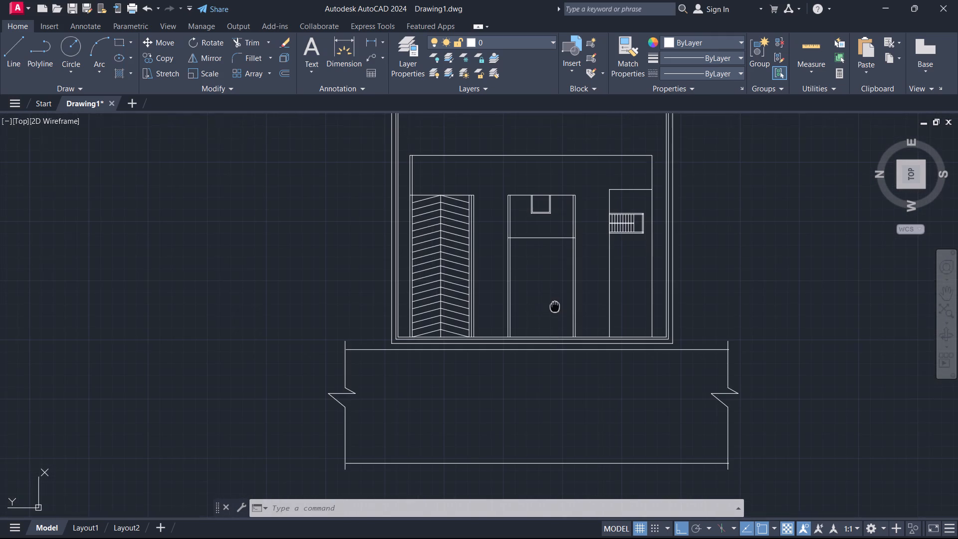
{"action": "middle_click_drag", "start_coordinate": [551, 311], "coordinate": [529, 338]}
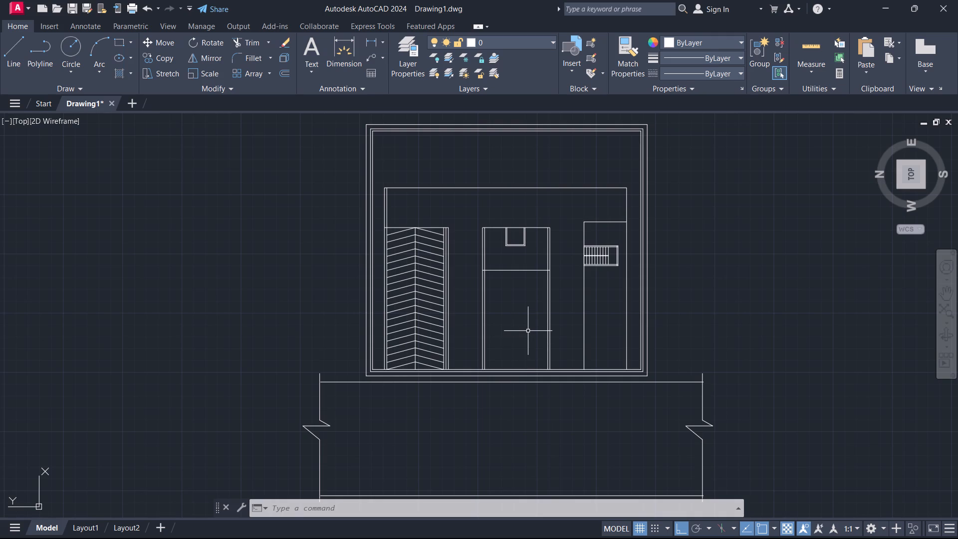
{"action": "middle_click_drag", "start_coordinate": [529, 327], "coordinate": [510, 357]}
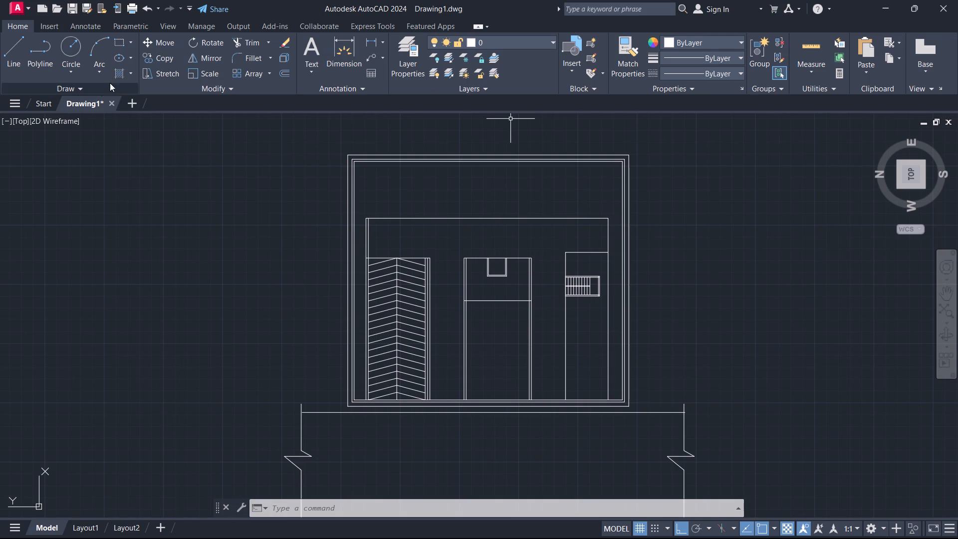
Create a layer named hatch with colour 9 and make it the current layer.
{"action": "double_click", "coordinate": [405, 56]}
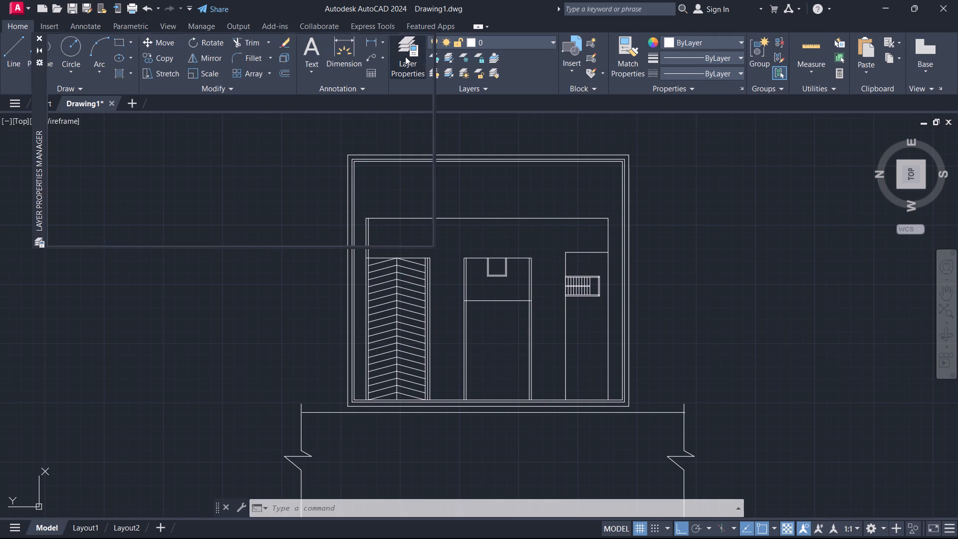
{"action": "left_click", "coordinate": [115, 57]}
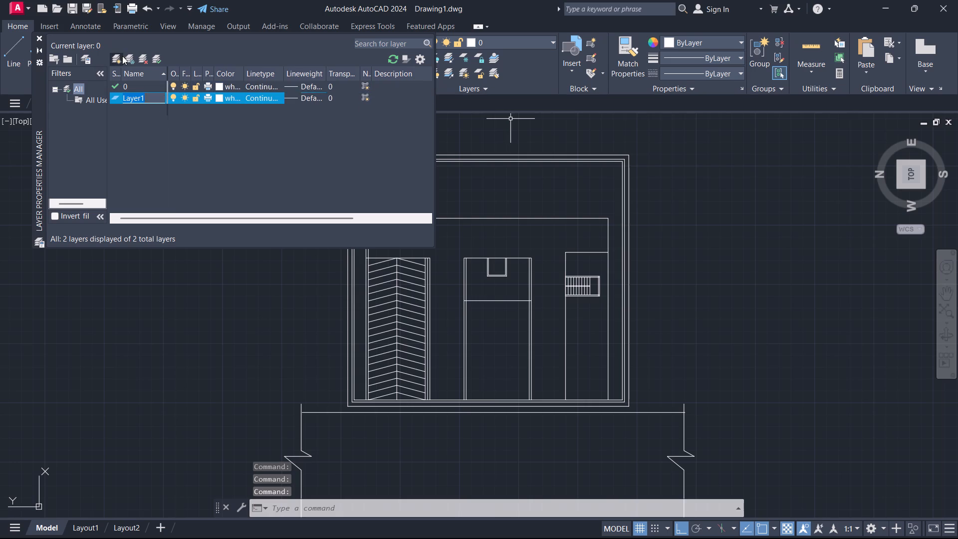
{"action": "key", "text": "BackSpace"}
{"action": "key", "text": "k"}
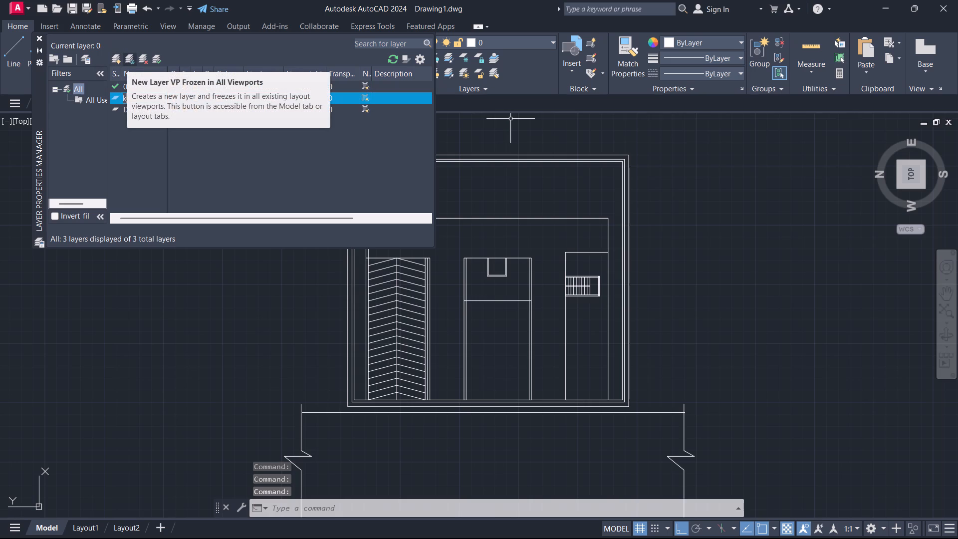
{"action": "key", "text": "BackSpace"}
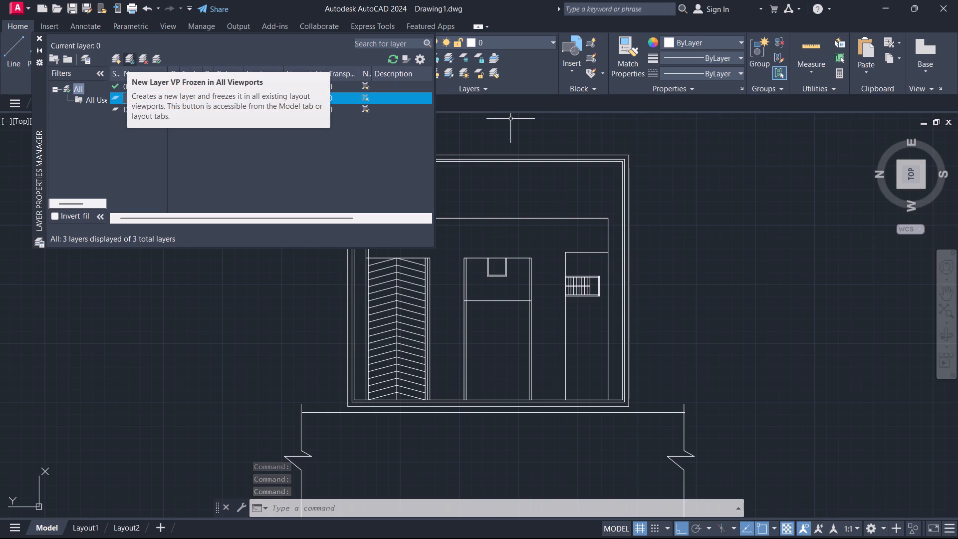
{"action": "type", "text": "hatch"}
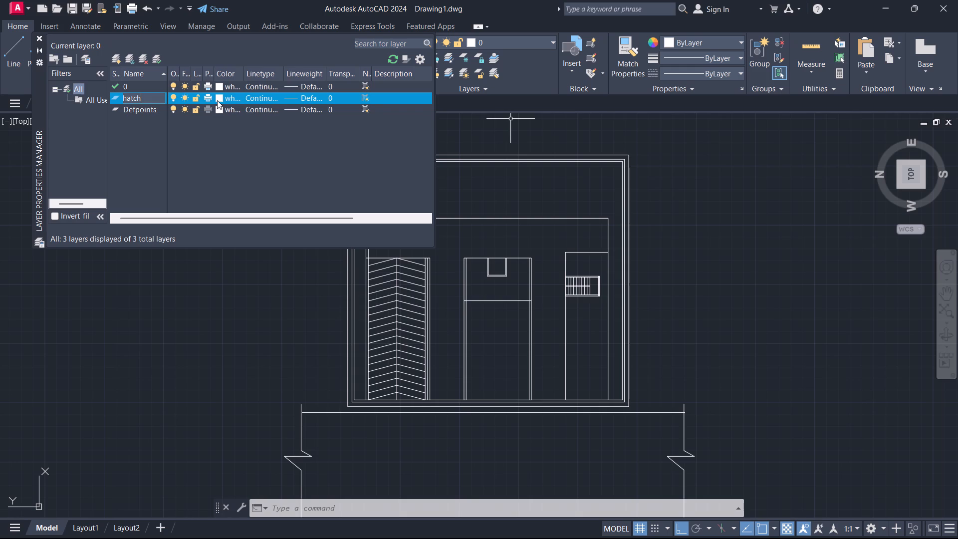
{"action": "left_click", "coordinate": [221, 97]}
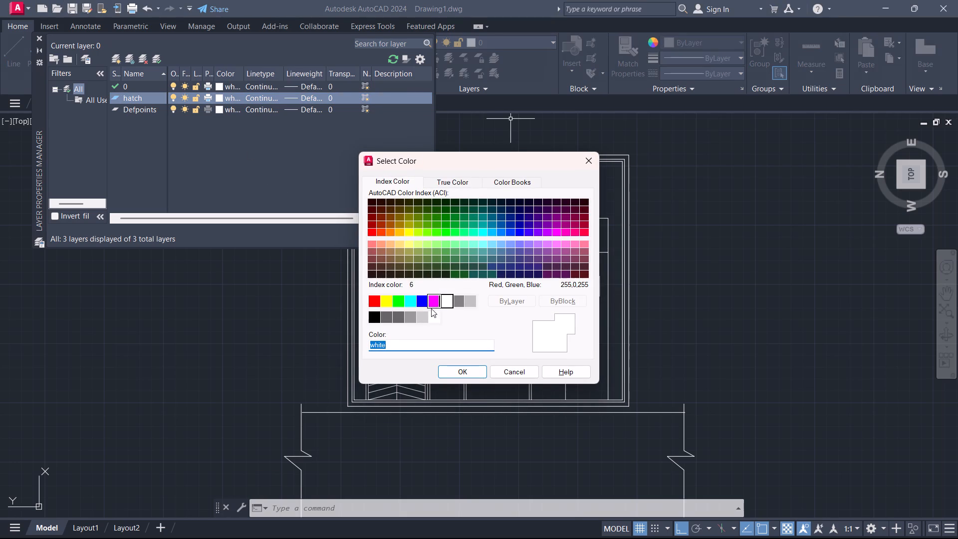
{"action": "left_click", "coordinate": [471, 300]}
{"action": "left_click", "coordinate": [456, 370]}
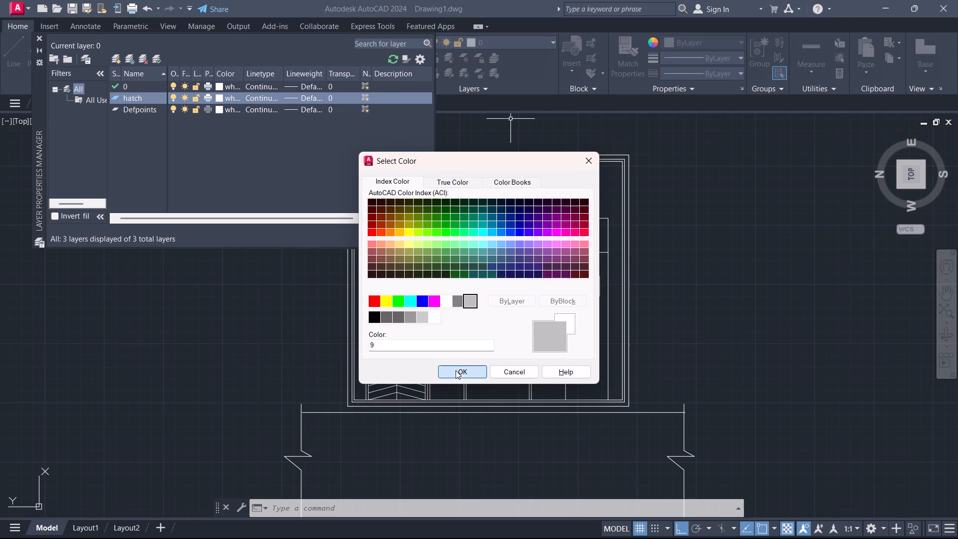
{"action": "left_click", "coordinate": [159, 59]}
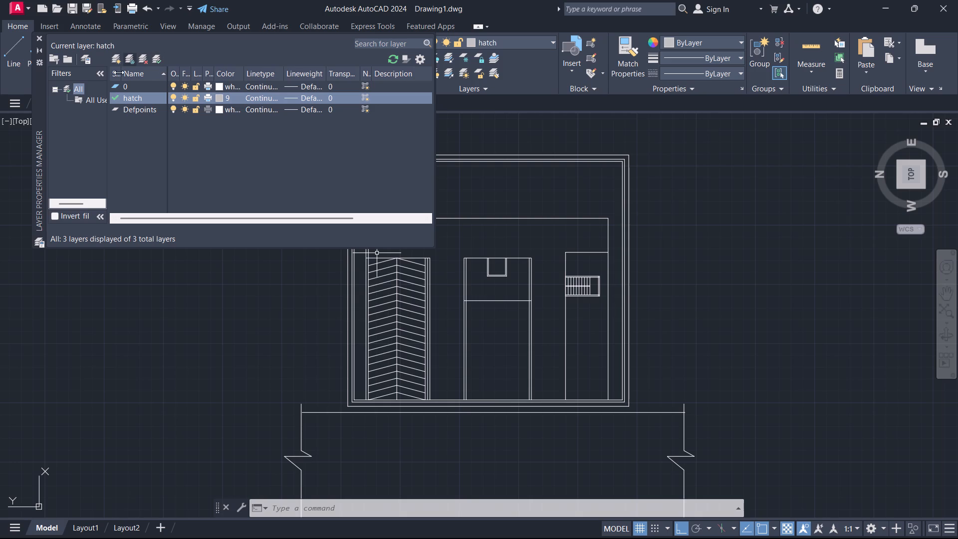
{"action": "left_click", "coordinate": [39, 37]}
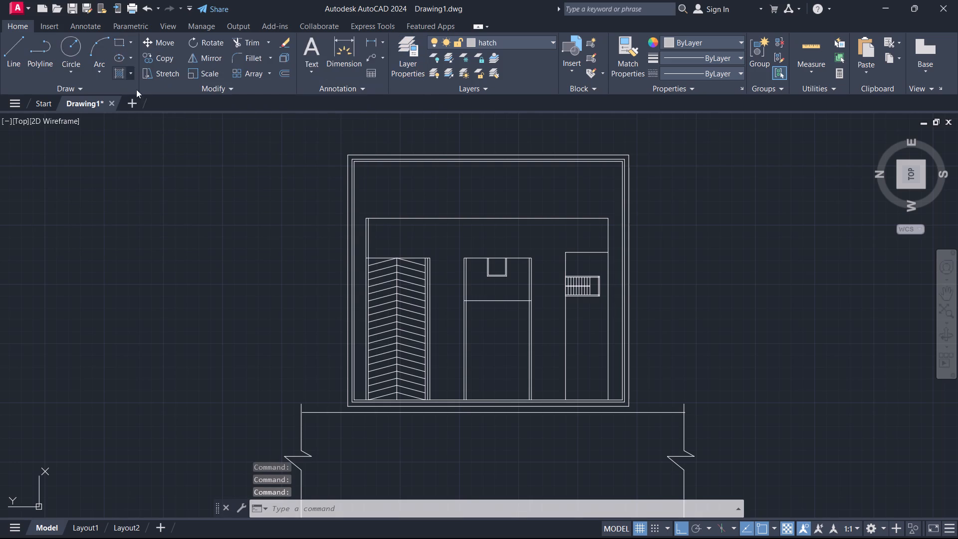
Hatch the open area above and between the three blocks with the SQUARE pattern at scale 3.1.
{"action": "left_click", "coordinate": [117, 73]}
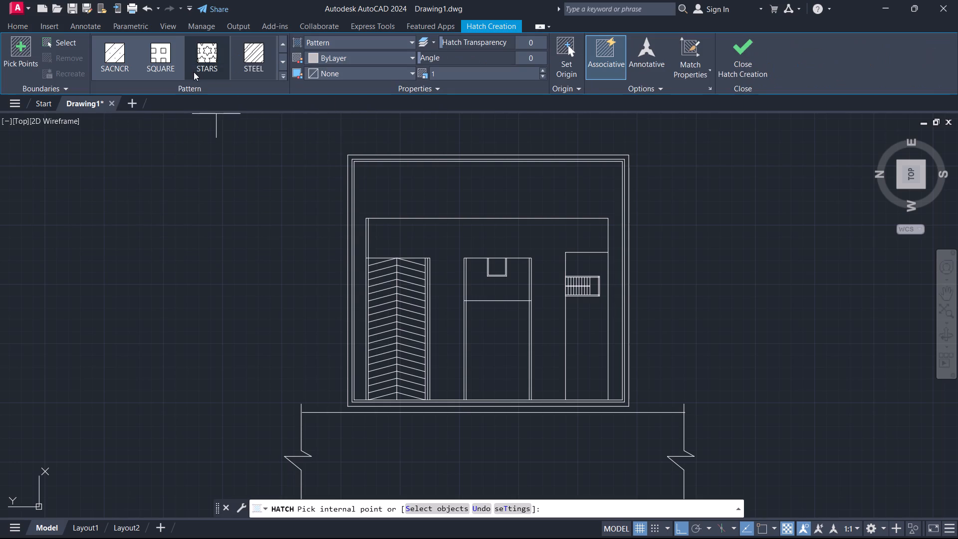
{"action": "left_click", "coordinate": [159, 55]}
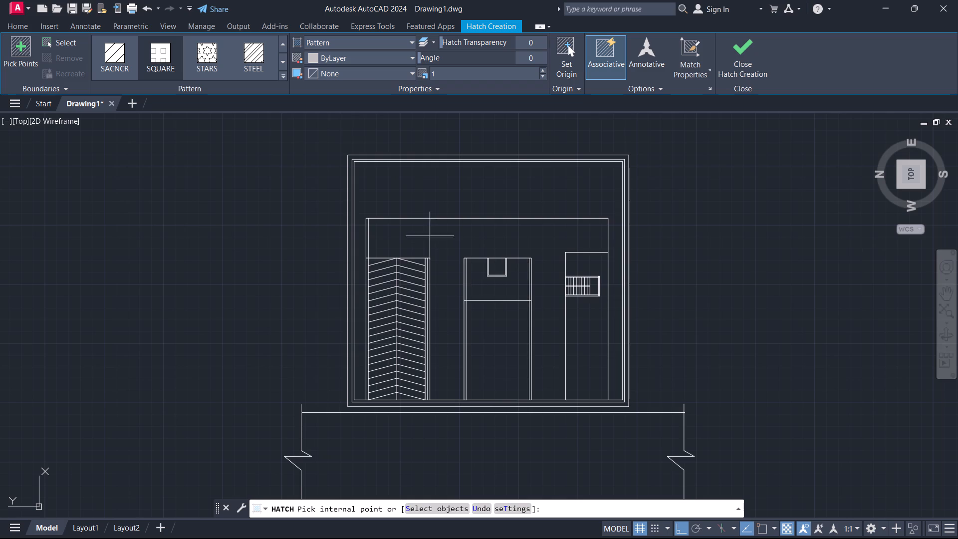
{"action": "left_click", "coordinate": [445, 235]}
{"action": "left_click", "coordinate": [543, 70]}
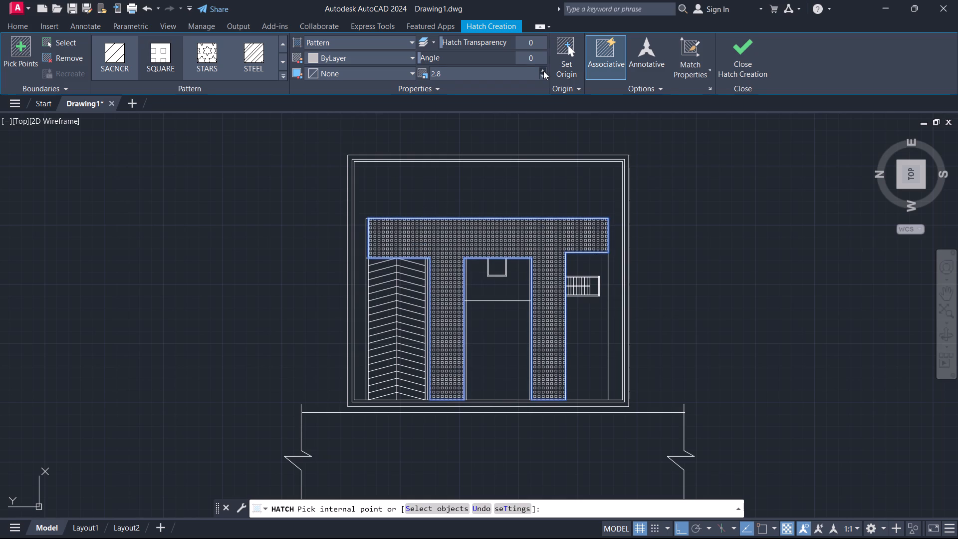
{"action": "left_click", "coordinate": [543, 71]}
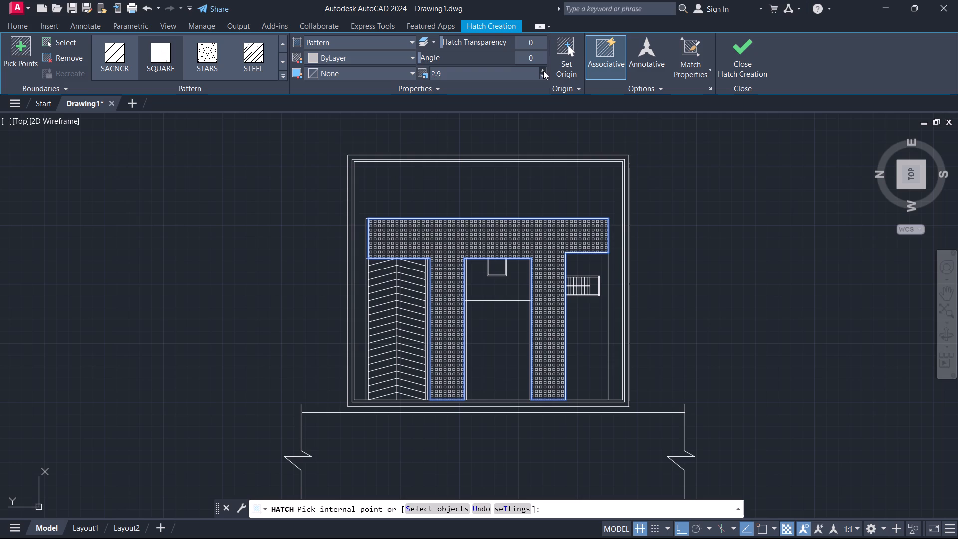
{"action": "left_click", "coordinate": [543, 71]}
{"action": "left_click", "coordinate": [543, 71]}
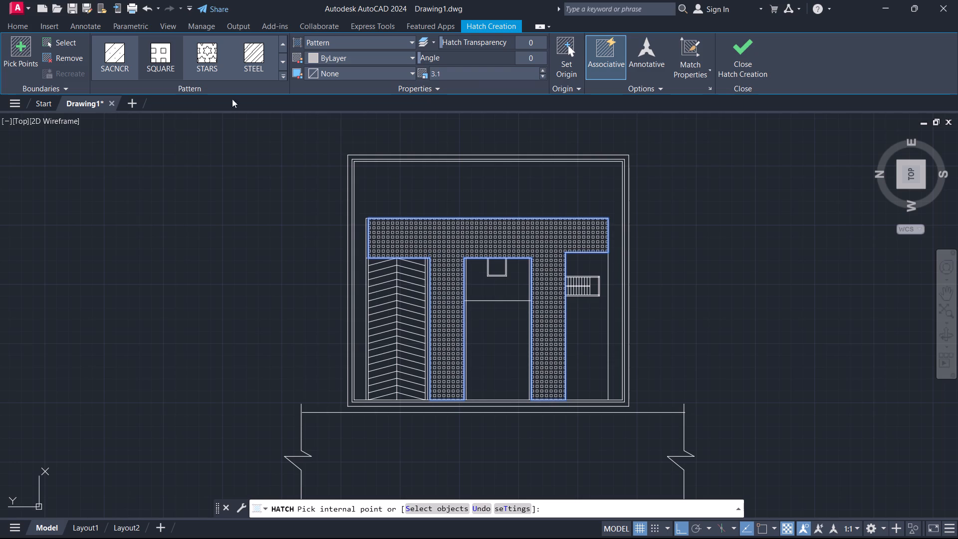
Browse the hatch patterns and change the open area's hatch to AR-HBONE.
{"action": "left_click", "coordinate": [281, 73]}
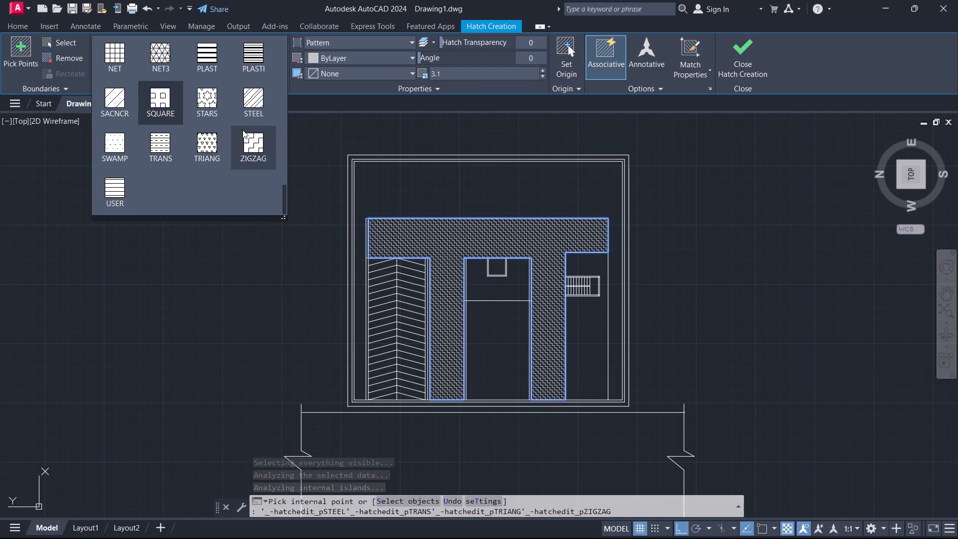
{"action": "scroll", "coordinate": [189, 73], "scroll_direction": "up", "scroll_amount": 3}
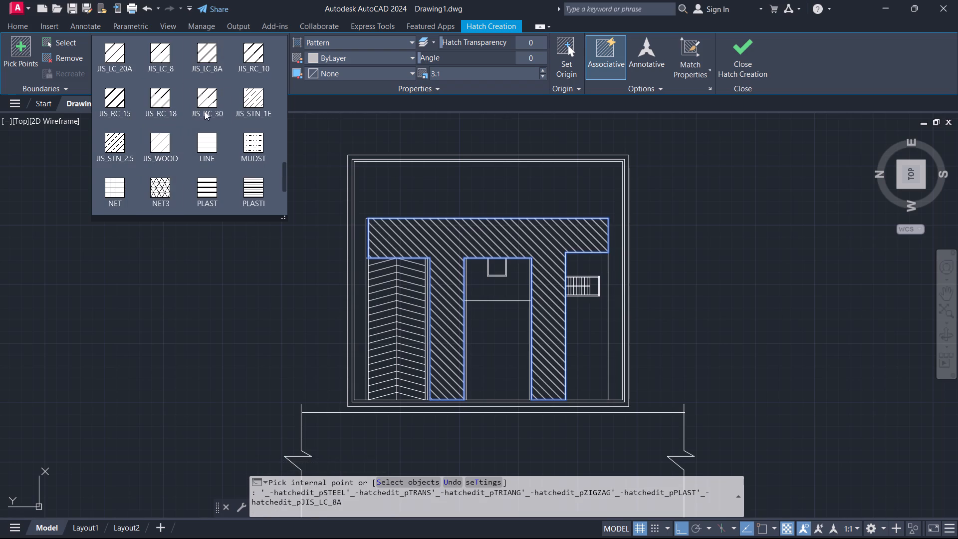
{"action": "scroll", "coordinate": [208, 124], "scroll_direction": "up", "scroll_amount": 4}
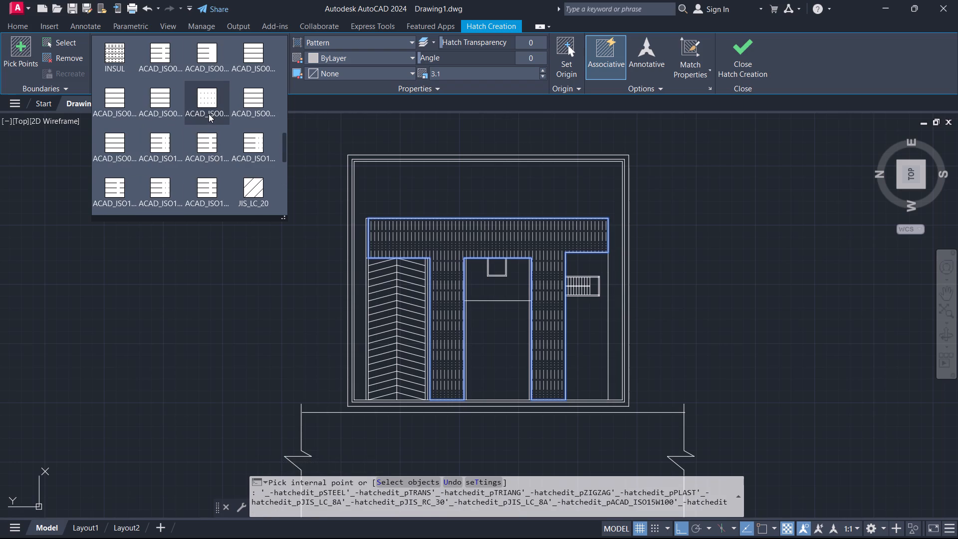
{"action": "scroll", "coordinate": [212, 113], "scroll_direction": "up", "scroll_amount": 4}
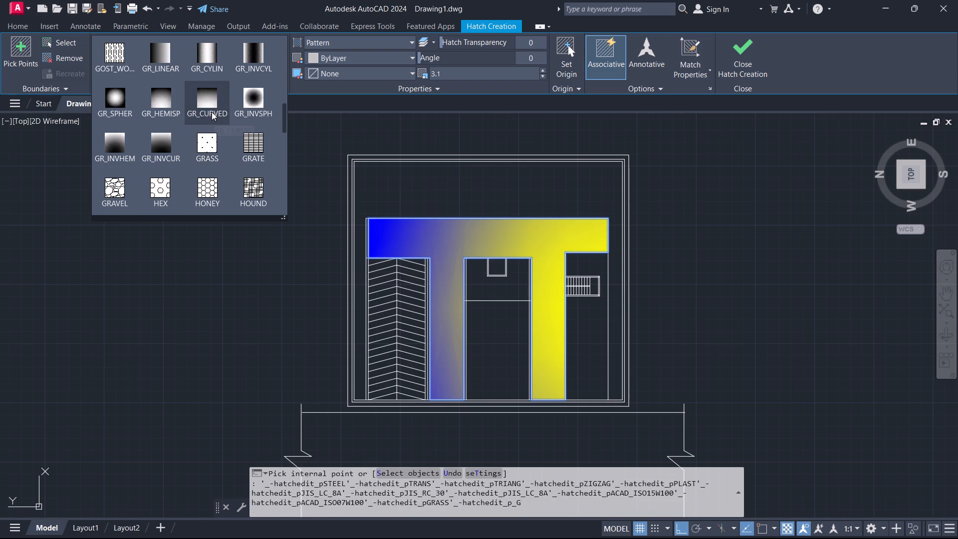
{"action": "scroll", "coordinate": [200, 122], "scroll_direction": "up", "scroll_amount": 2}
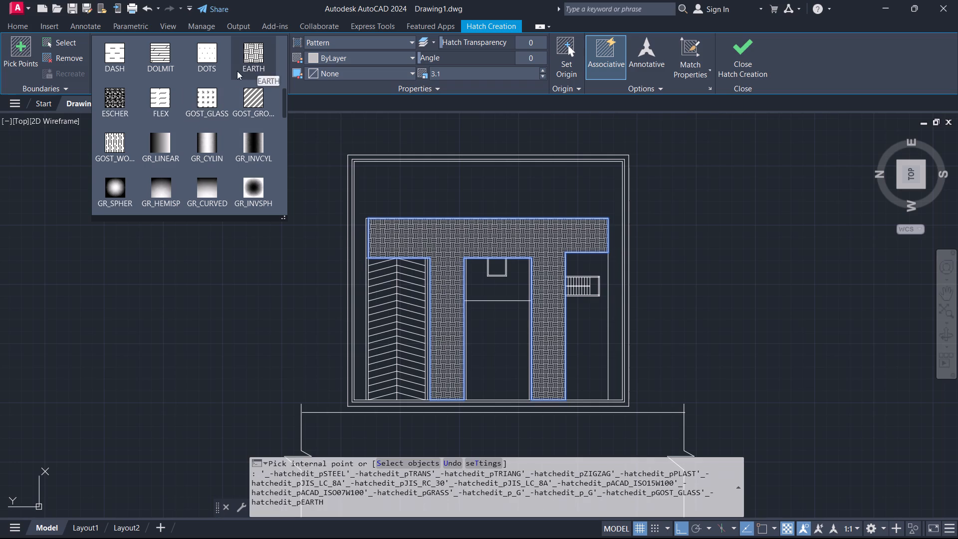
{"action": "scroll", "coordinate": [230, 84], "scroll_direction": "up", "scroll_amount": 1}
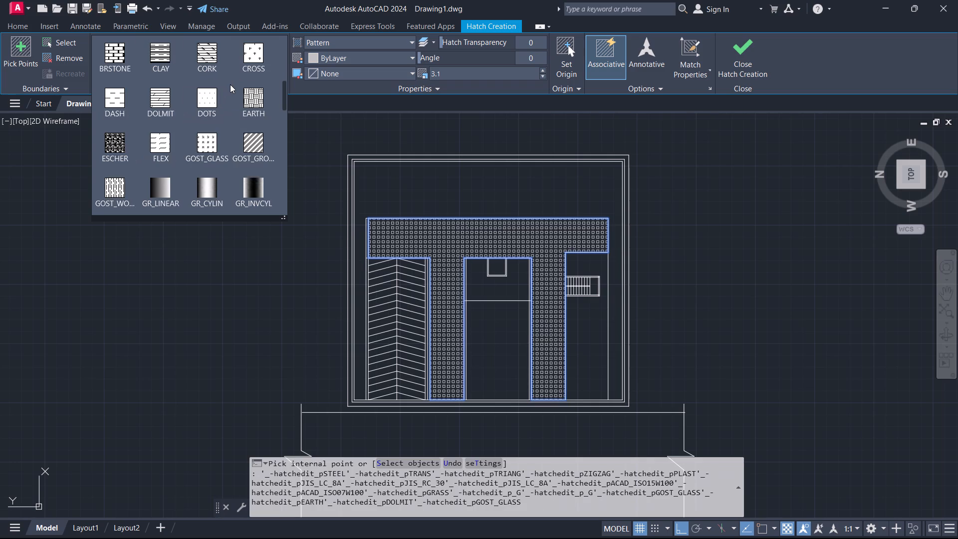
{"action": "scroll", "coordinate": [230, 84], "scroll_direction": "up", "scroll_amount": 2}
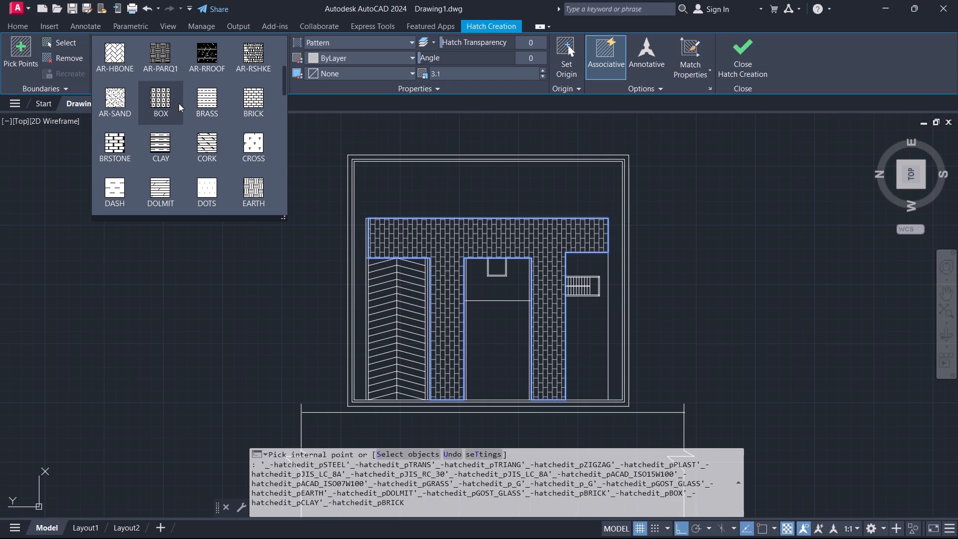
{"action": "scroll", "coordinate": [173, 99], "scroll_direction": "up", "scroll_amount": 2}
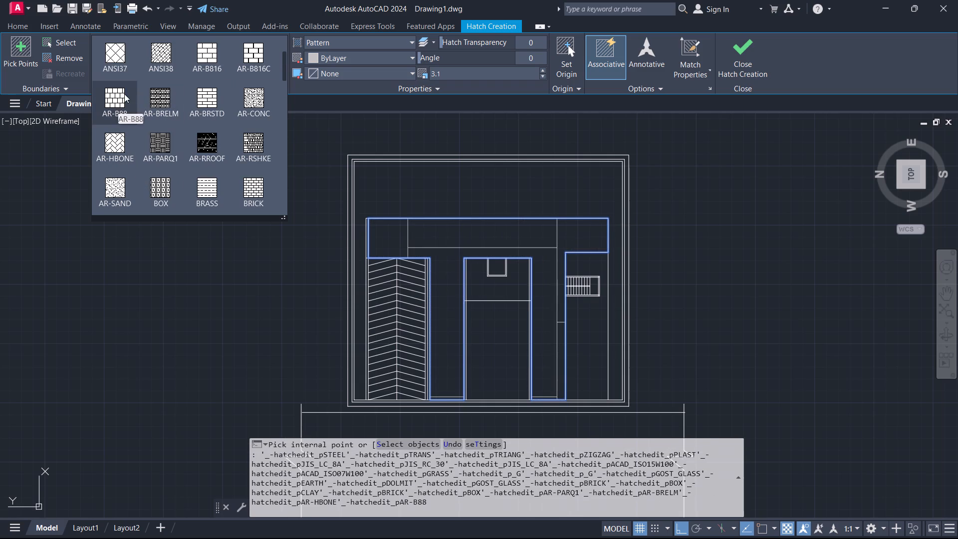
{"action": "left_click", "coordinate": [116, 143]}
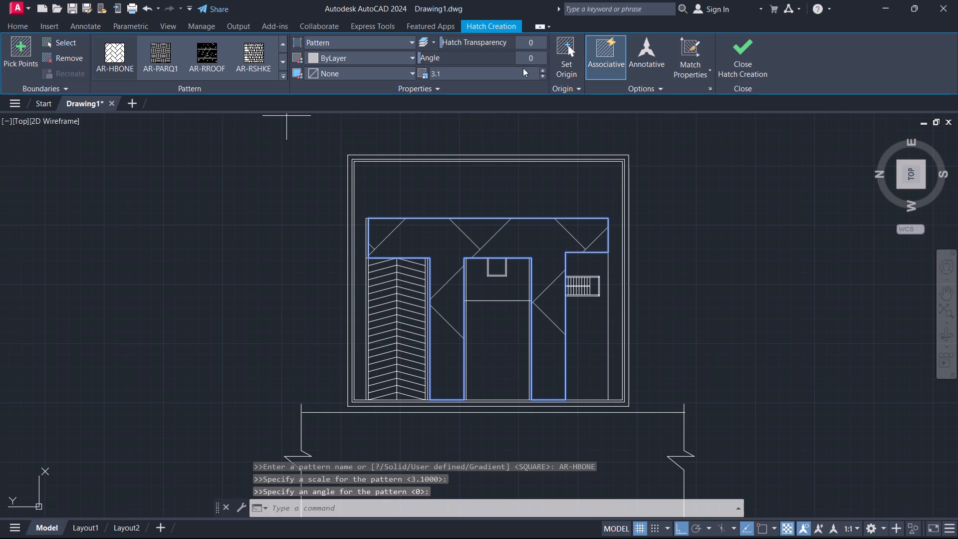
Set the angle of the open area's herringbone hatch to 180.
{"action": "left_click", "coordinate": [541, 61]}
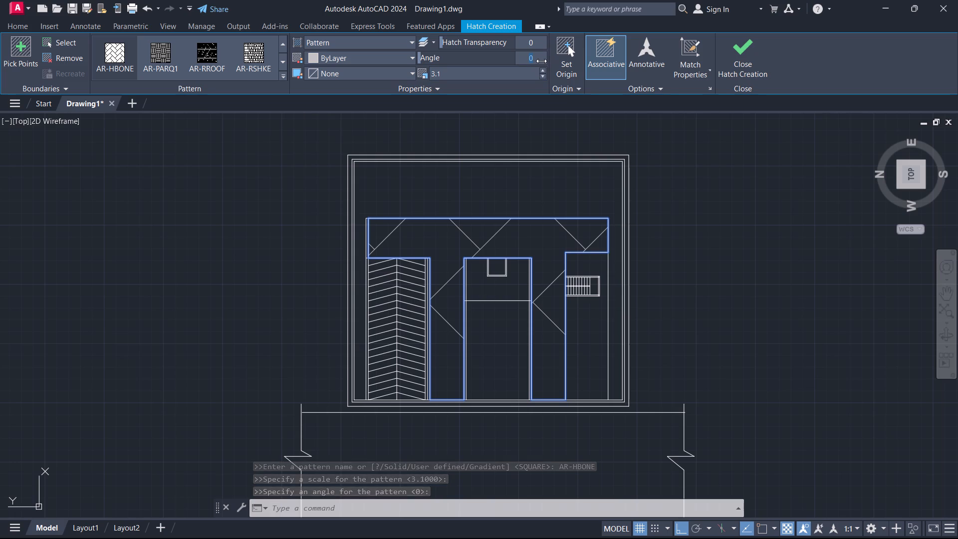
{"action": "key", "text": "BackSpace"}
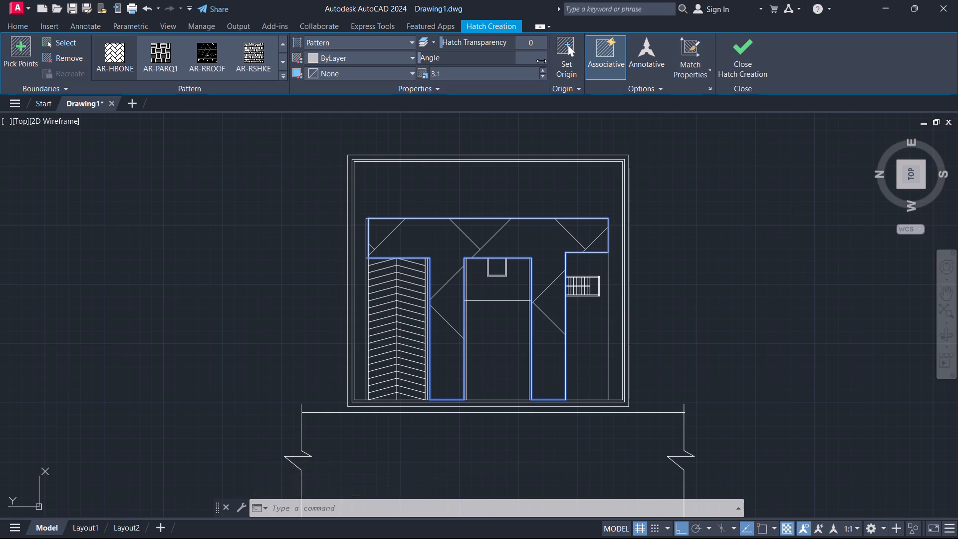
{"action": "key", "text": "1"}
{"action": "type", "text": "80"}
{"action": "key", "text": "Return"}
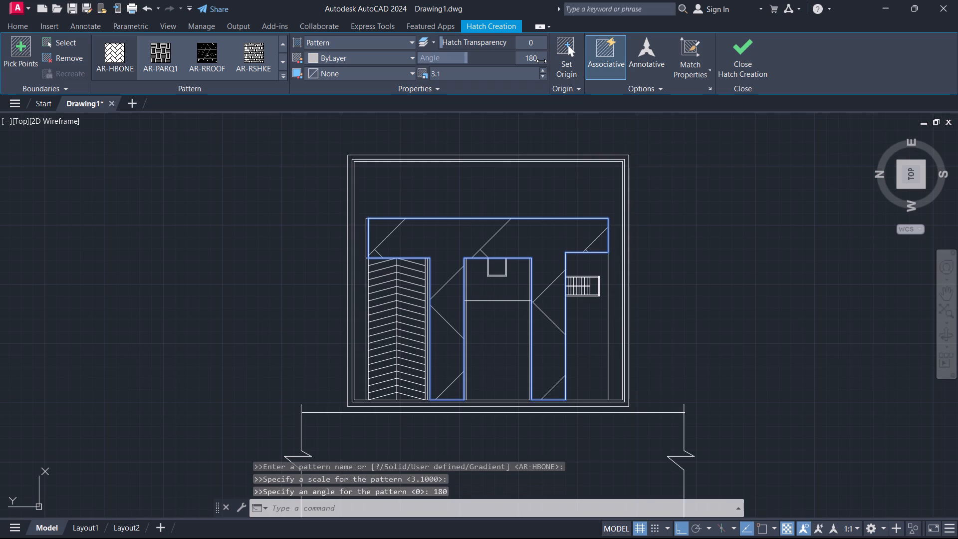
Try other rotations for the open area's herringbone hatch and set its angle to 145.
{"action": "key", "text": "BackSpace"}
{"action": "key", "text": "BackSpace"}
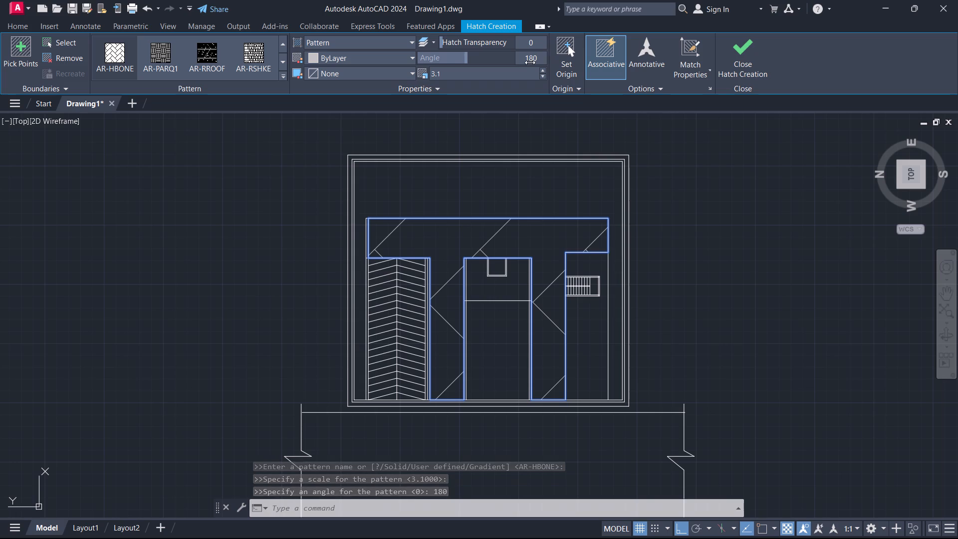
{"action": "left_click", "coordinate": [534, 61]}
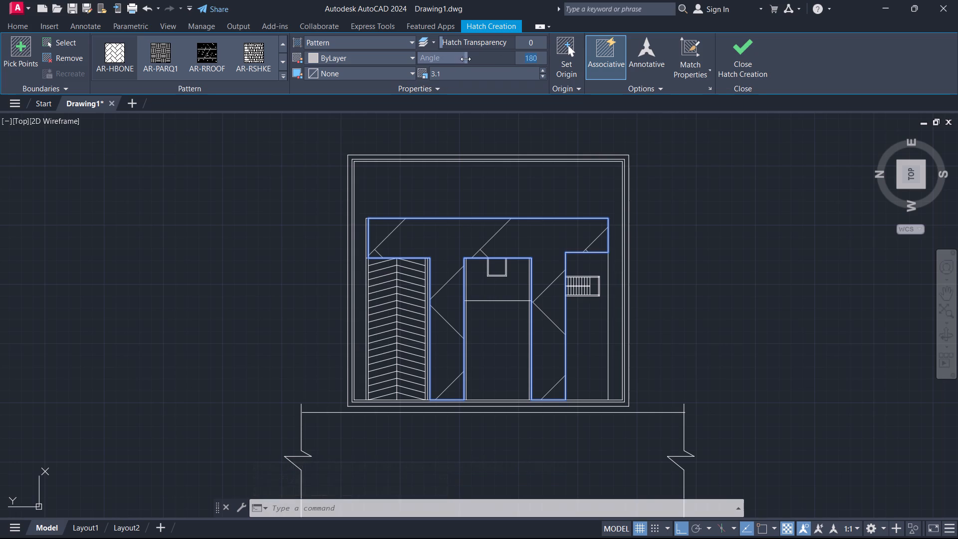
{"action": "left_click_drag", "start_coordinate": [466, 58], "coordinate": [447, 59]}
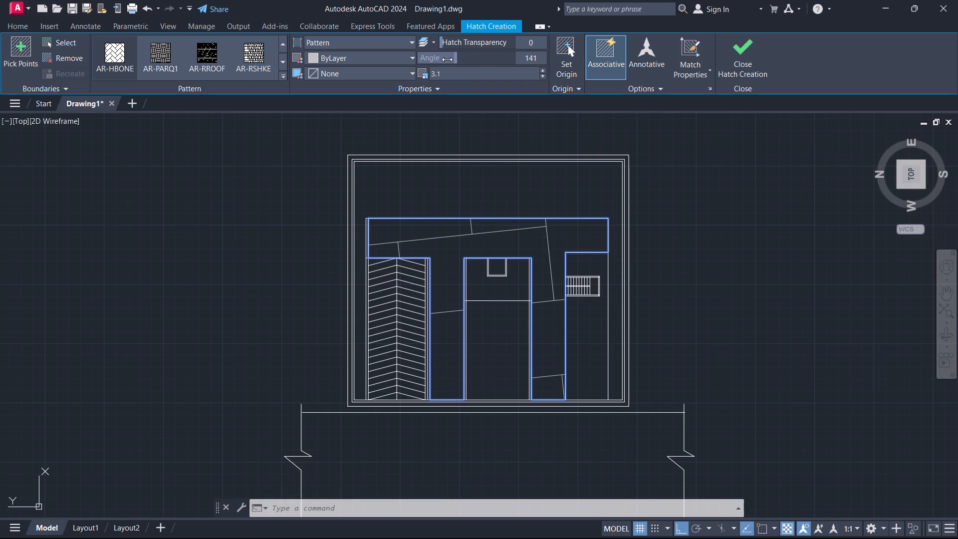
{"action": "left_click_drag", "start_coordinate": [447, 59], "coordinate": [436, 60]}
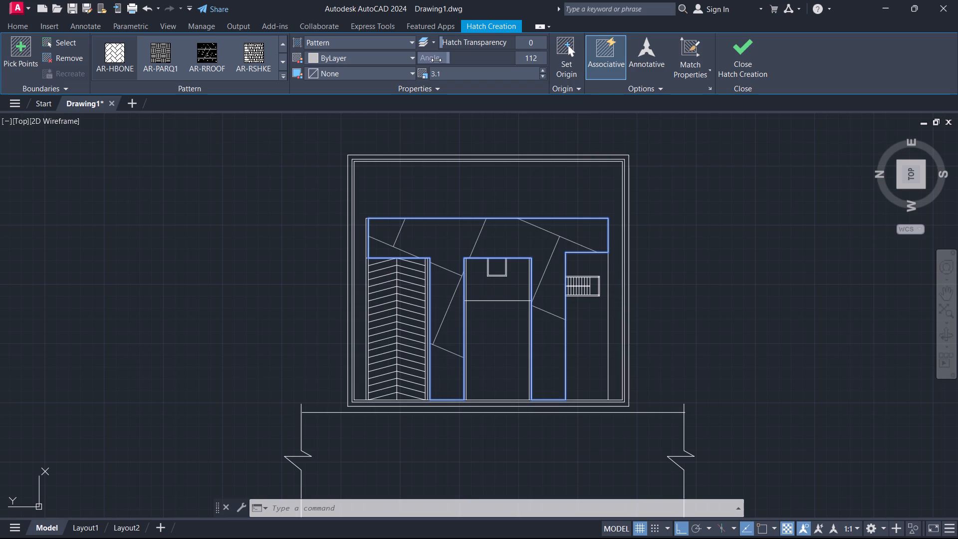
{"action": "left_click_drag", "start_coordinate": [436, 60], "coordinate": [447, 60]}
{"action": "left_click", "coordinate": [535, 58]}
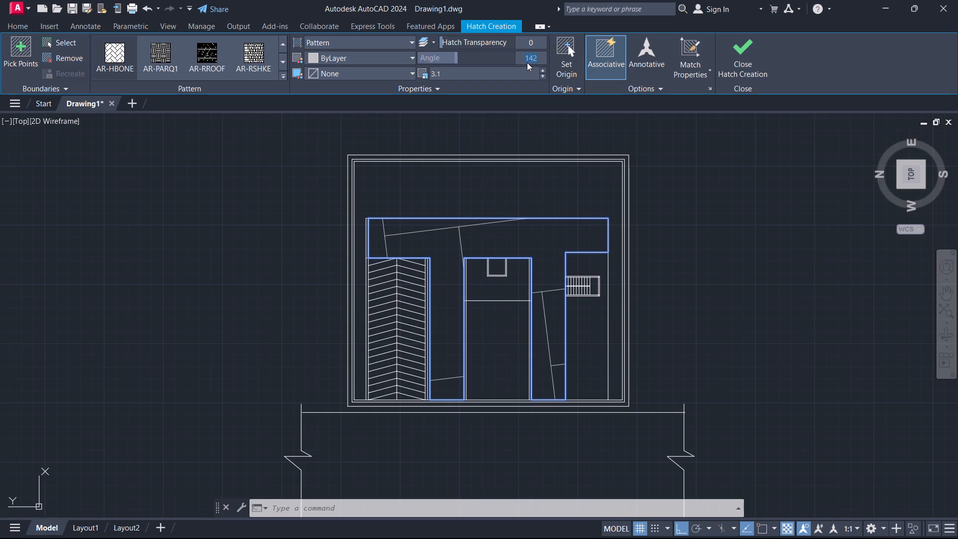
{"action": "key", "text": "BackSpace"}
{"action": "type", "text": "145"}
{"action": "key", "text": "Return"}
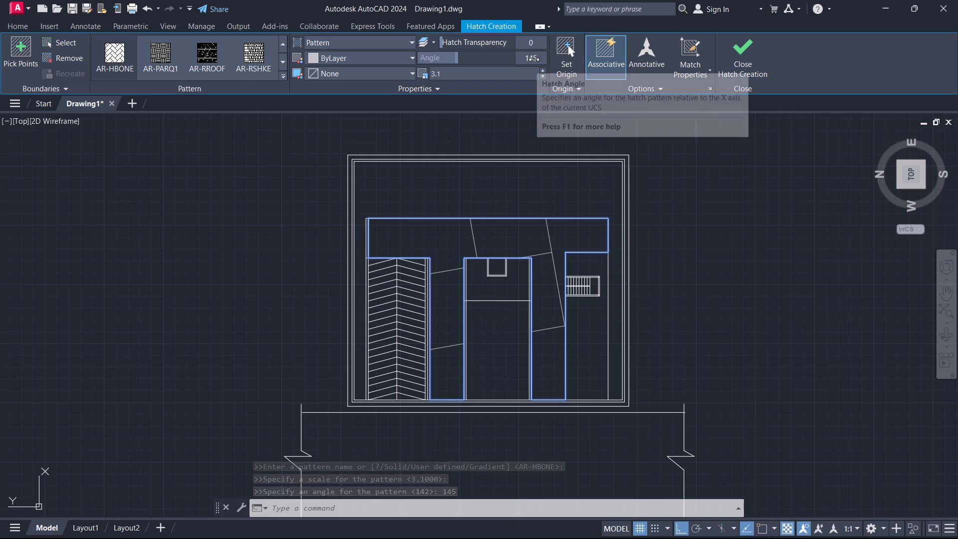
Reset the open area's hatch angle to 0.
{"action": "key", "text": "ctrl+z"}
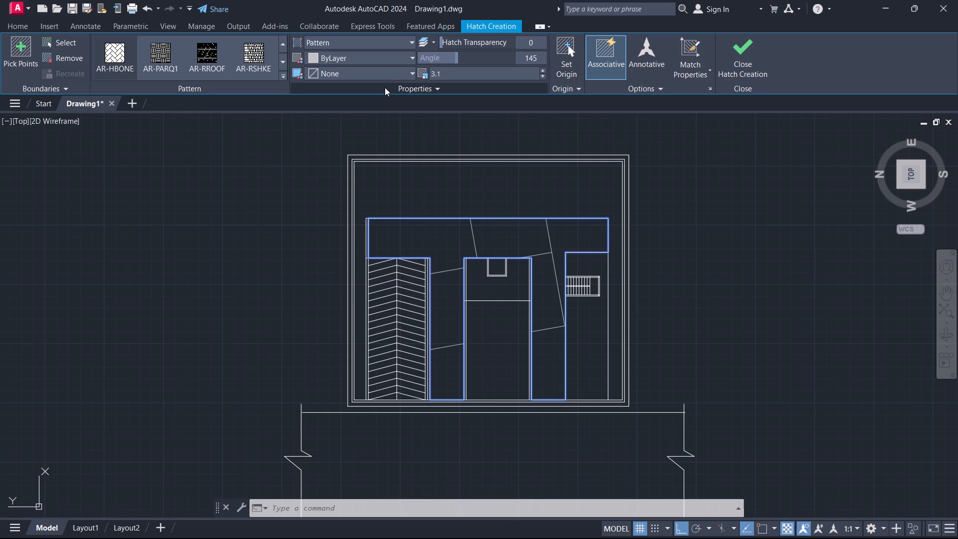
{"action": "key", "text": "ctrl+z"}
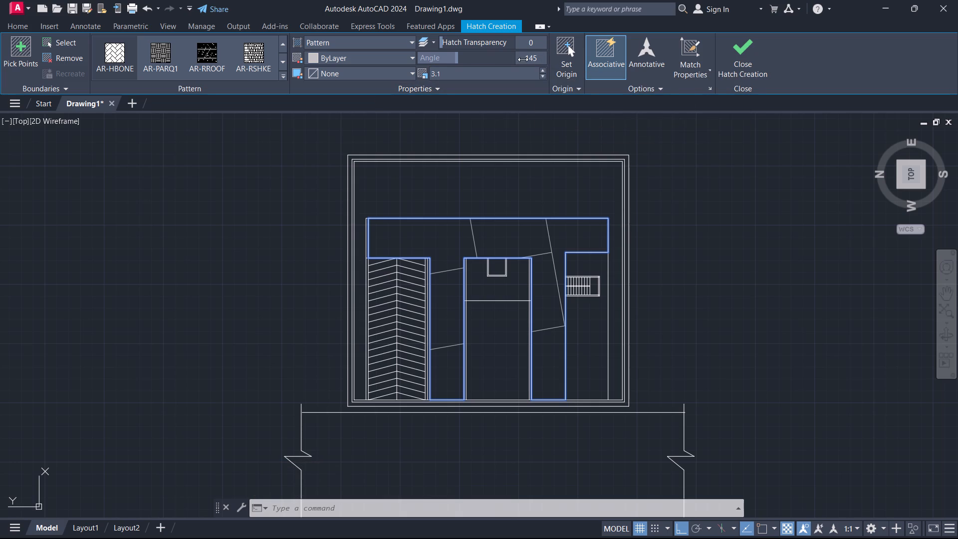
{"action": "left_click", "coordinate": [543, 55]}
{"action": "left_click", "coordinate": [529, 58]}
{"action": "key", "text": "0"}
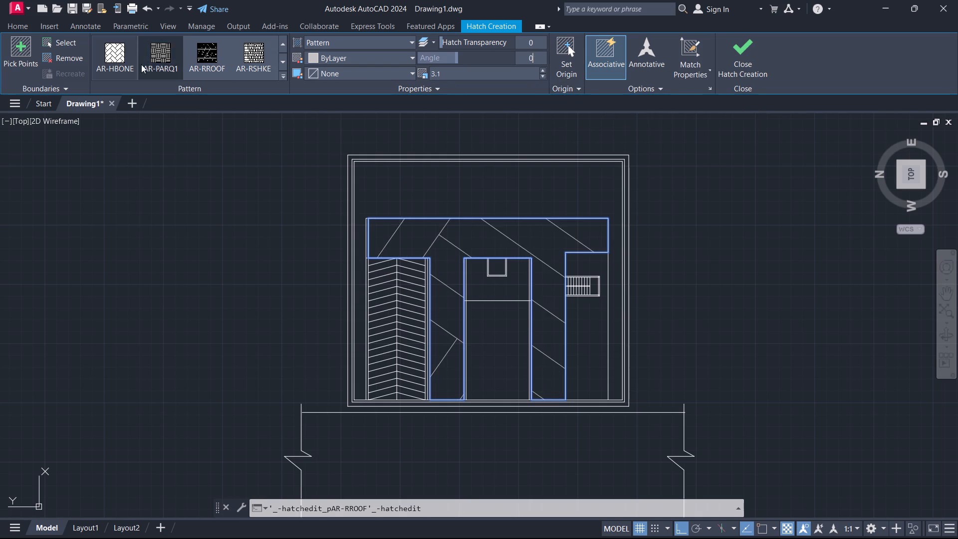
Change the open area's hatch pattern to AR-BRSTD.
{"action": "left_click", "coordinate": [282, 75]}
{"action": "left_click", "coordinate": [207, 106]}
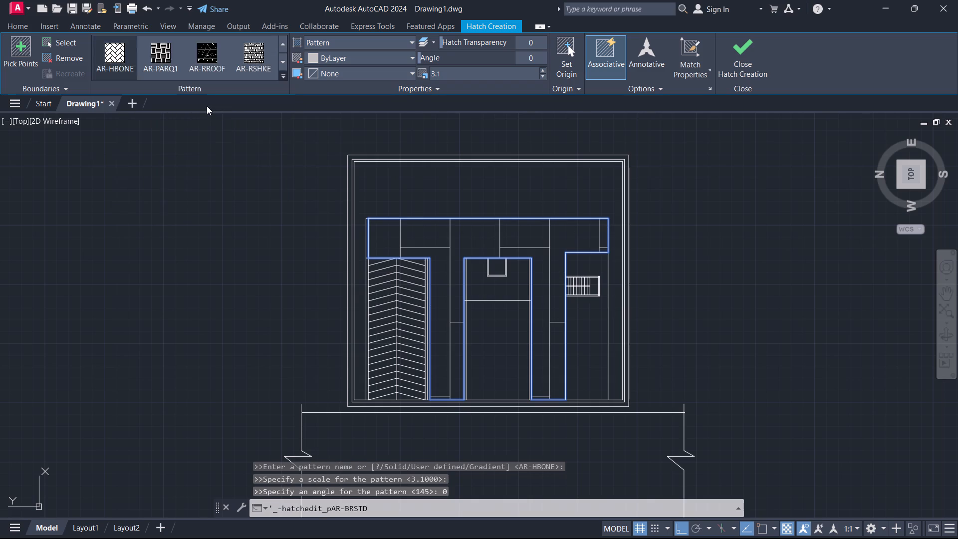
Reduce the open area's brick hatch scale to 0.31 and finish the hatch.
{"action": "left_click", "coordinate": [544, 76]}
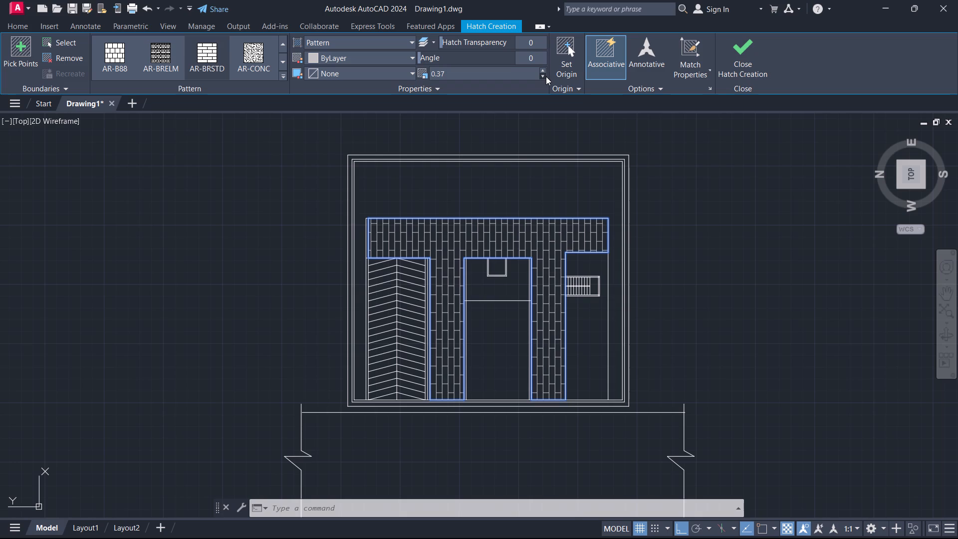
{"action": "left_click", "coordinate": [546, 76]}
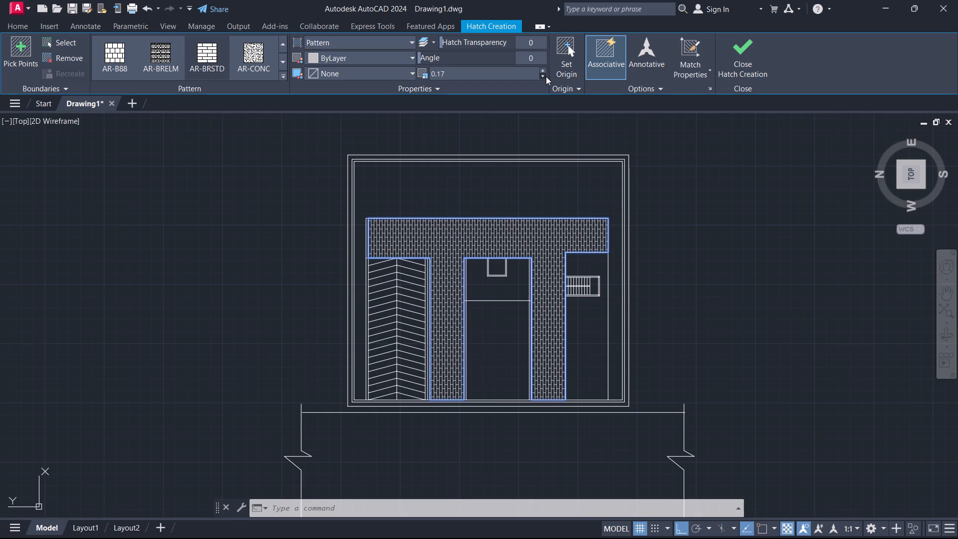
{"action": "left_click", "coordinate": [544, 67]}
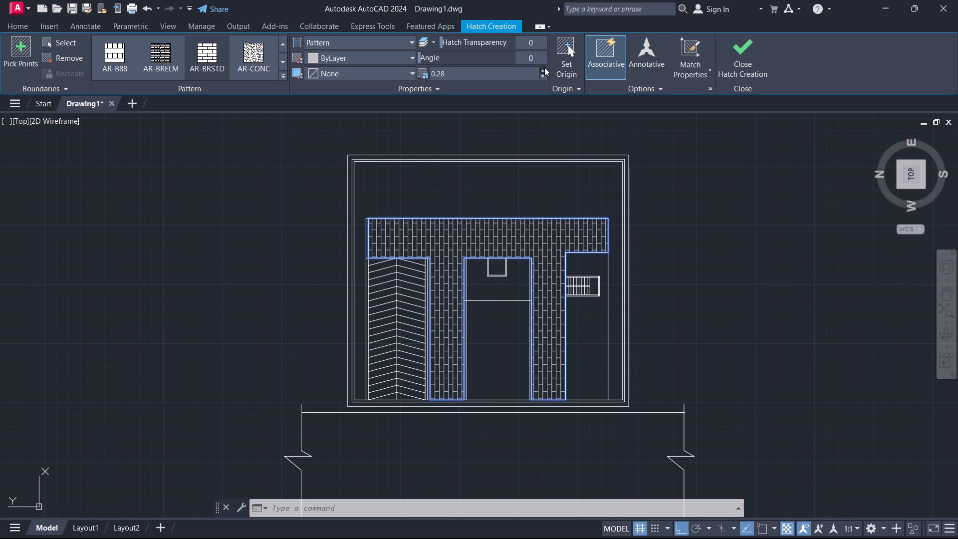
{"action": "left_click", "coordinate": [544, 67]}
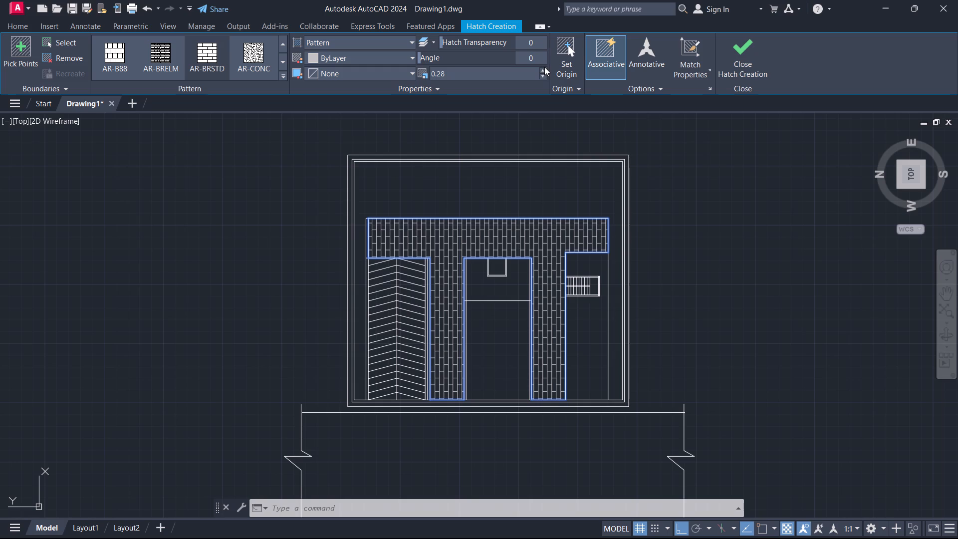
{"action": "left_click", "coordinate": [544, 67]}
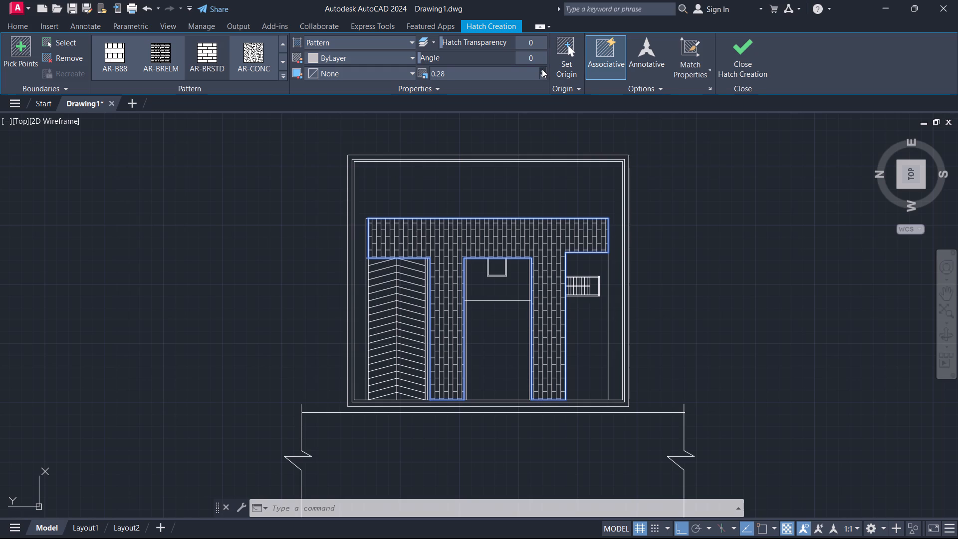
{"action": "left_click", "coordinate": [542, 69]}
{"action": "left_click", "coordinate": [542, 69]}
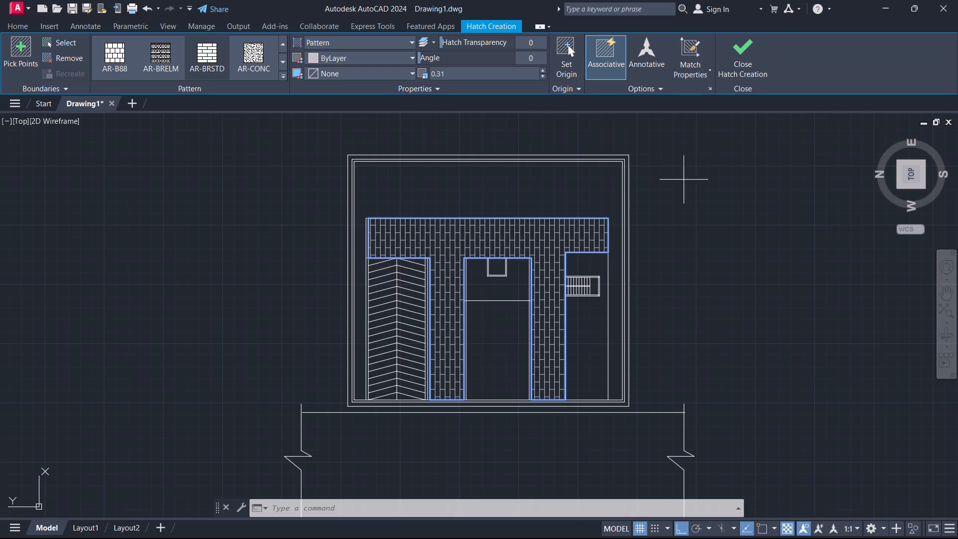
{"action": "left_click", "coordinate": [684, 180]}
{"action": "left_click", "coordinate": [746, 52]}
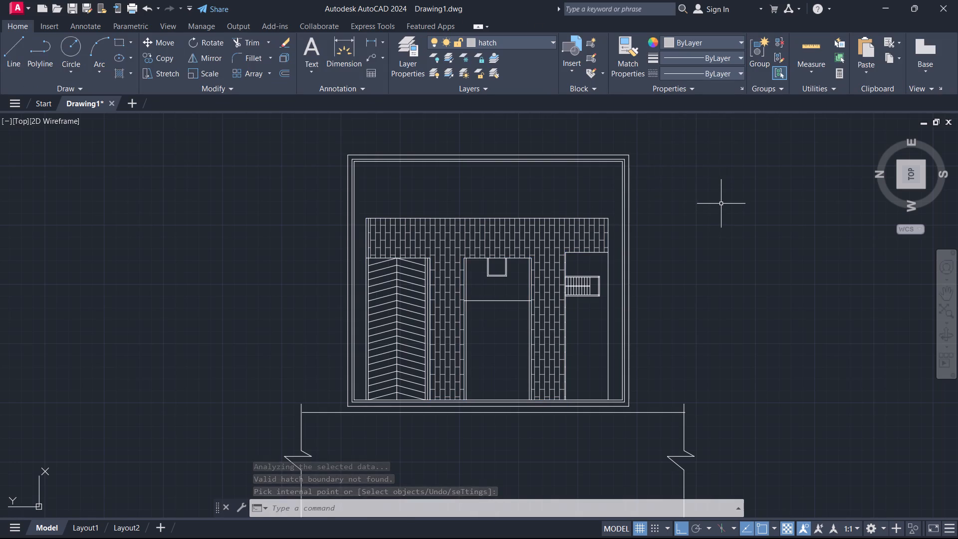
Examine the brick-hatched open area, the three blocks and the strip with break lines below the building boundary.
{"action": "middle_click_drag", "start_coordinate": [716, 205], "coordinate": [674, 169]}
{"action": "scroll", "coordinate": [674, 169], "scroll_direction": "down", "scroll_amount": 1}
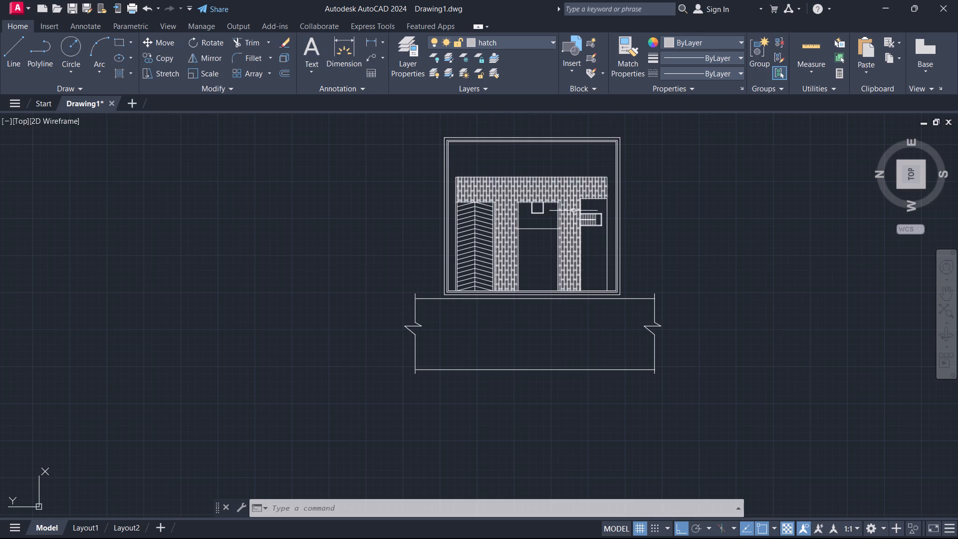
{"action": "scroll", "coordinate": [505, 207], "scroll_direction": "up", "scroll_amount": 2}
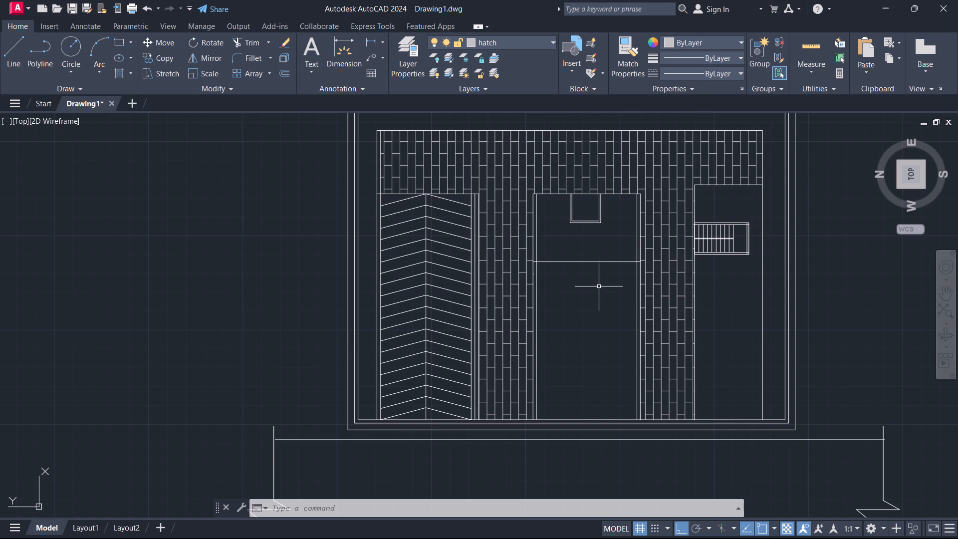
{"action": "middle_click_drag", "start_coordinate": [601, 299], "coordinate": [533, 288]}
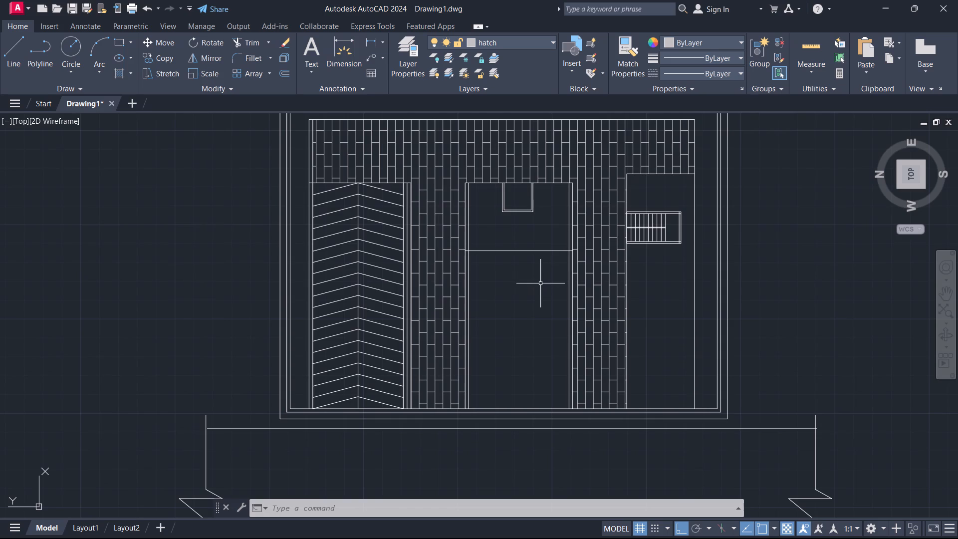
{"action": "scroll", "coordinate": [540, 283], "scroll_direction": "down", "scroll_amount": 1}
{"action": "middle_click_drag", "start_coordinate": [526, 289], "coordinate": [490, 311]}
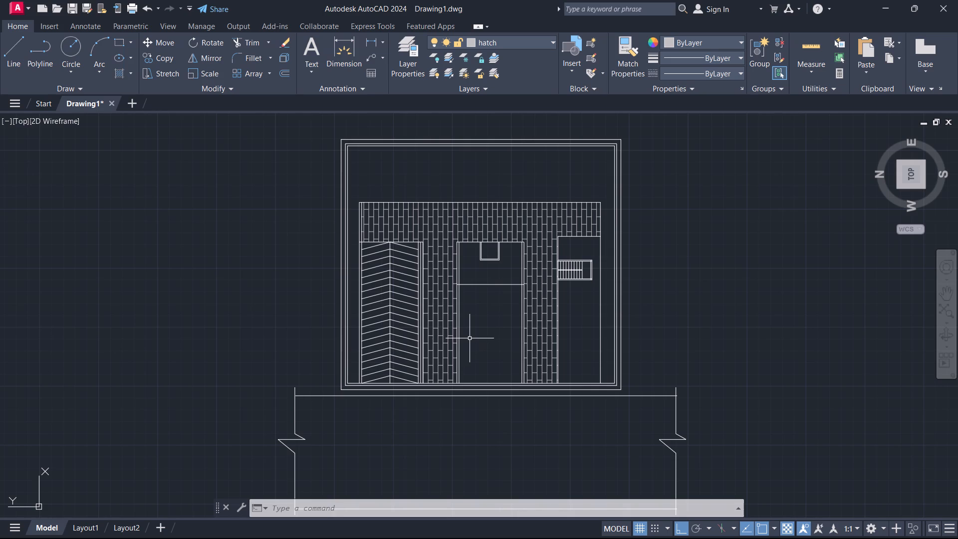
{"action": "middle_click_drag", "start_coordinate": [470, 337], "coordinate": [456, 288]}
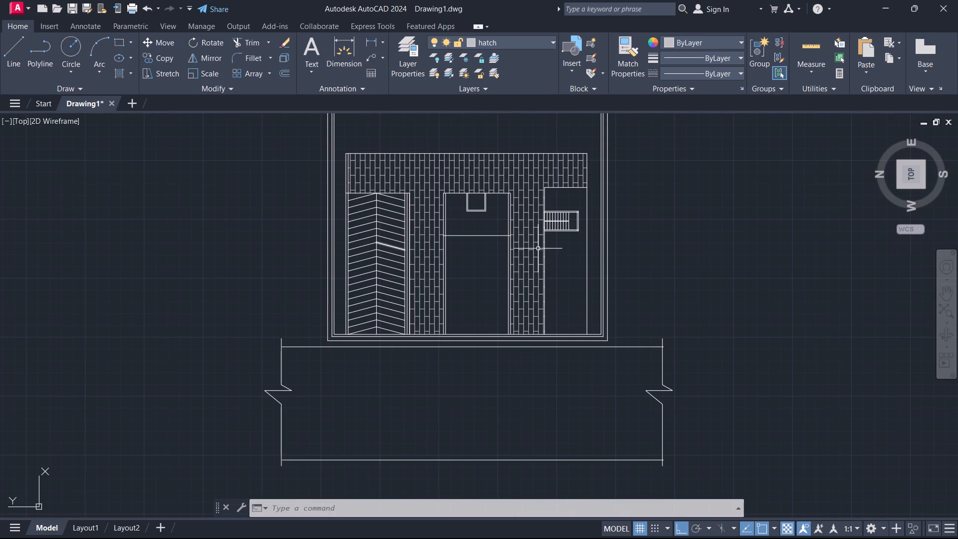
{"action": "middle_click_drag", "start_coordinate": [496, 276], "coordinate": [473, 280]}
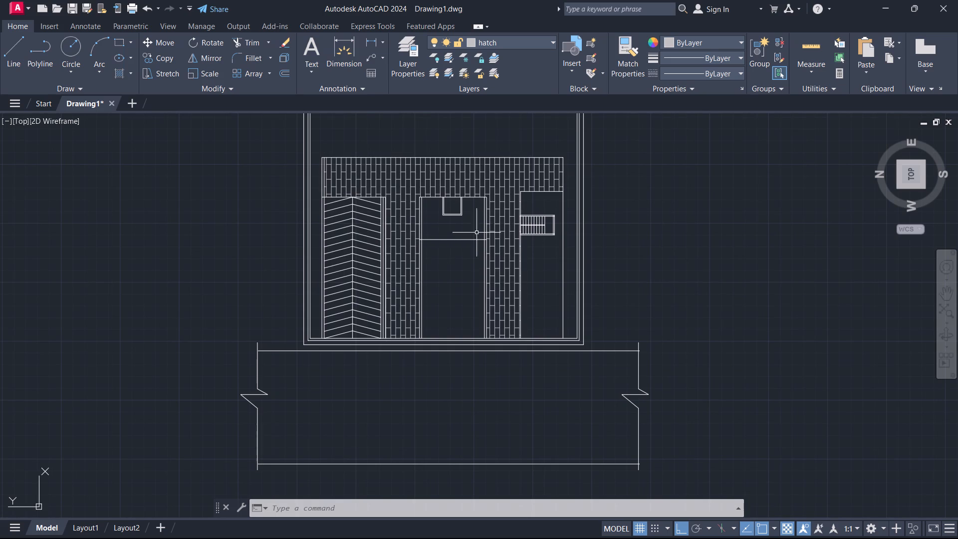
Measure the middle block's inner width along its cross line with a temporary linear dimension.
{"action": "left_click", "coordinate": [368, 41]}
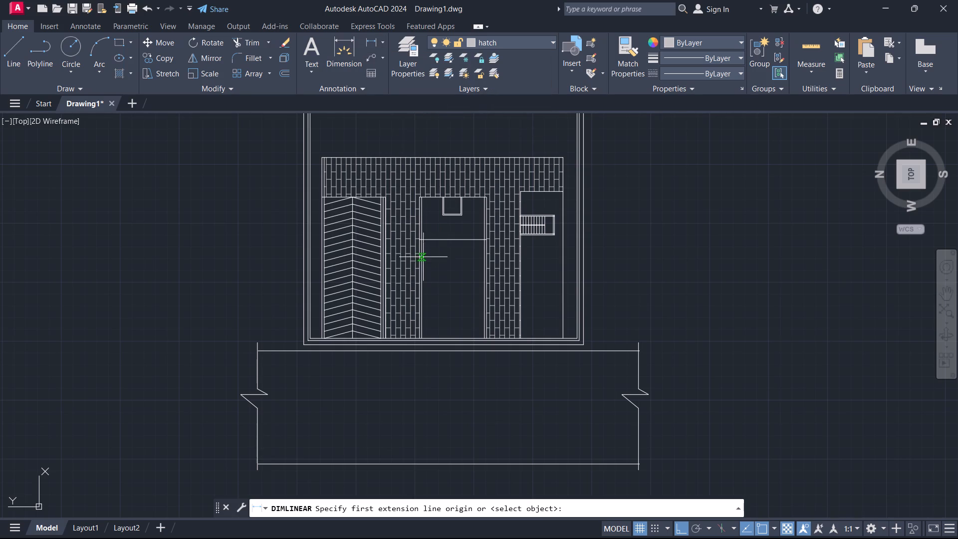
{"action": "scroll", "coordinate": [426, 241], "scroll_direction": "up", "scroll_amount": 3}
{"action": "left_click", "coordinate": [405, 234]}
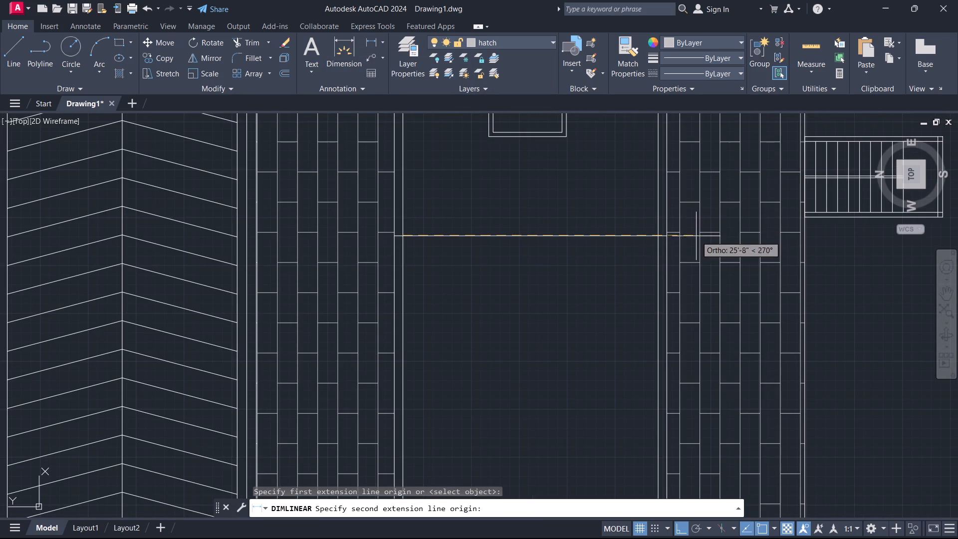
{"action": "left_click", "coordinate": [657, 236]}
{"action": "scroll", "coordinate": [537, 298], "scroll_direction": "up", "scroll_amount": 4}
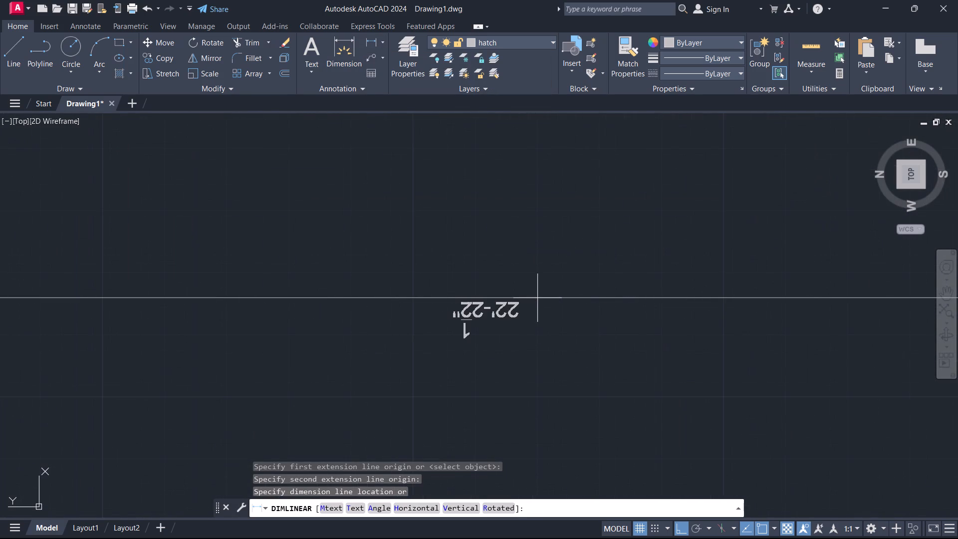
{"action": "key", "text": "Escape"}
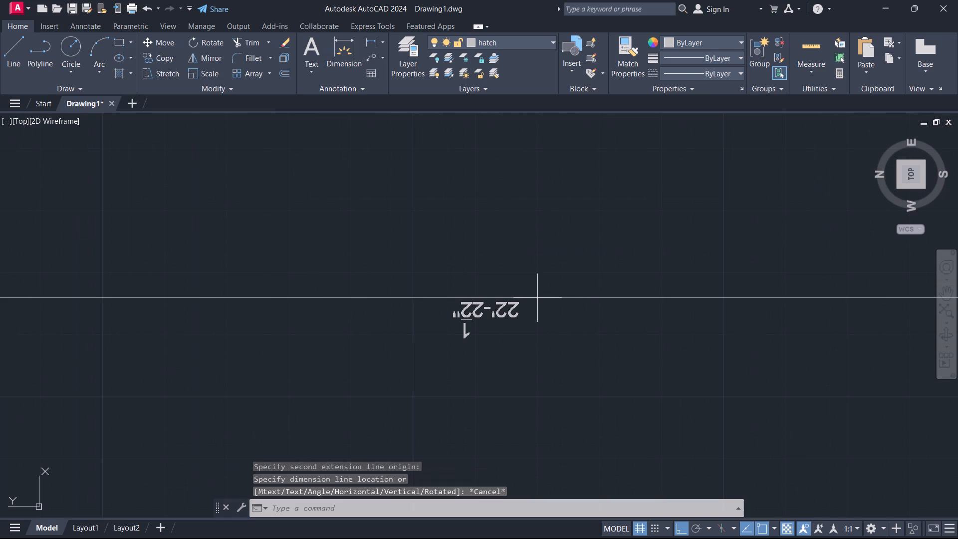
{"action": "scroll", "coordinate": [537, 298], "scroll_direction": "down", "scroll_amount": 7}
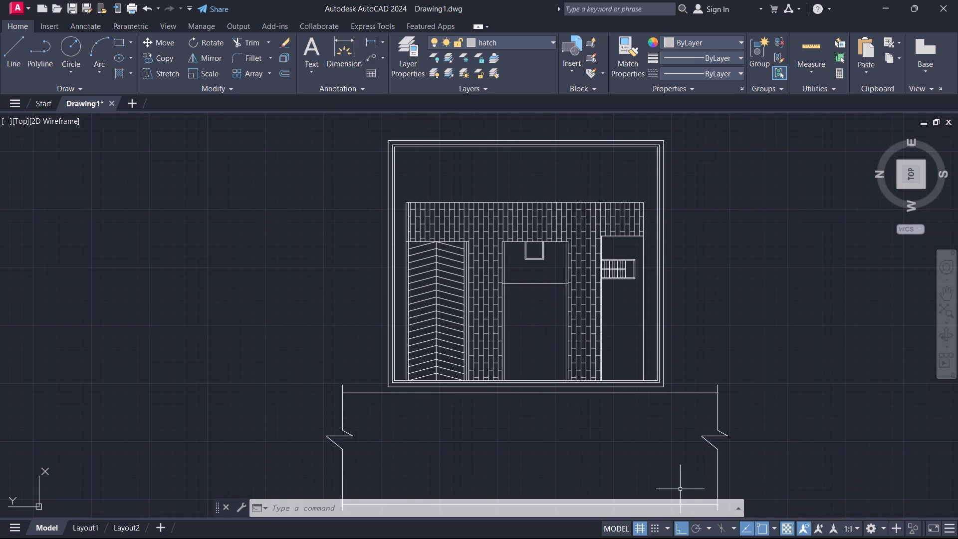
Move the three blocks and their paving hatch together inside the boundary, using the paving's upper-right corner as the base point.
{"action": "left_click", "coordinate": [647, 194]}
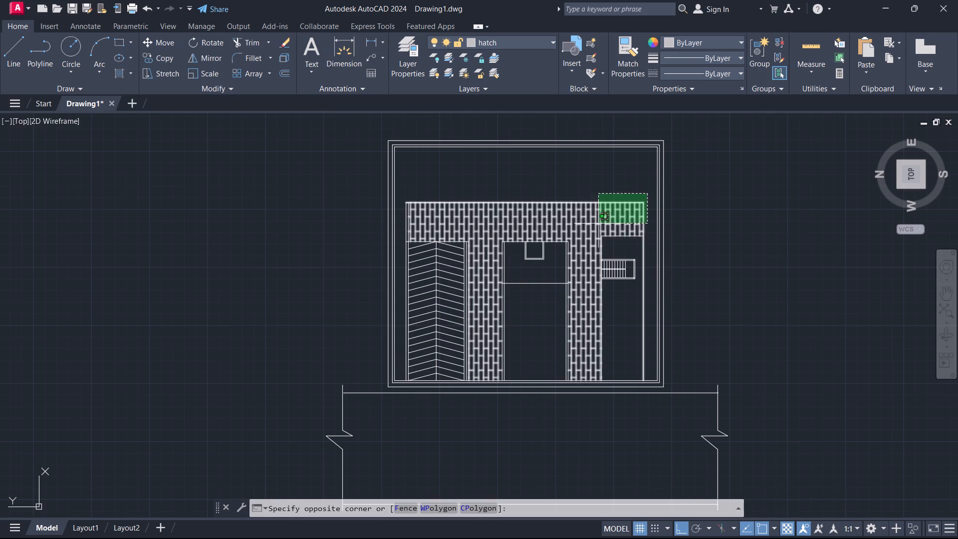
{"action": "left_click", "coordinate": [403, 351]}
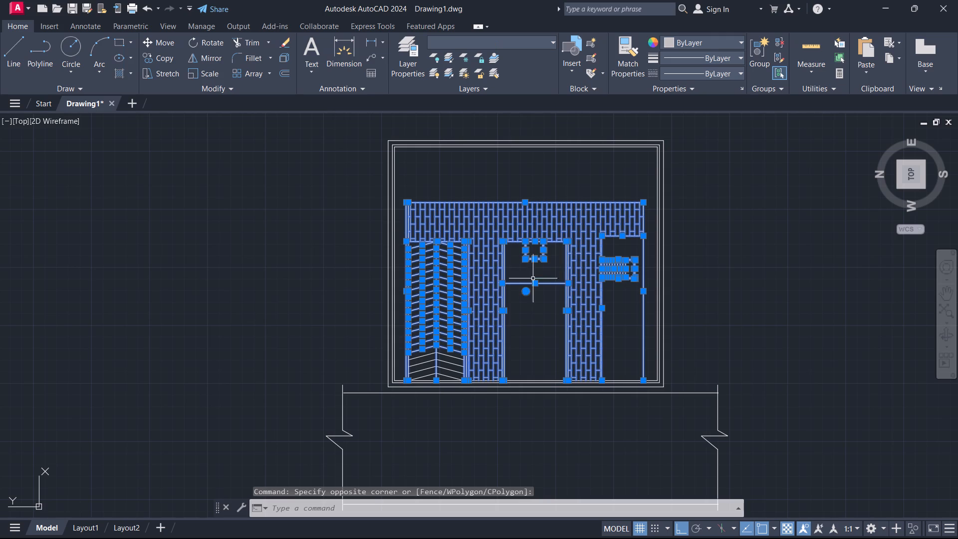
{"action": "left_click", "coordinate": [446, 351]}
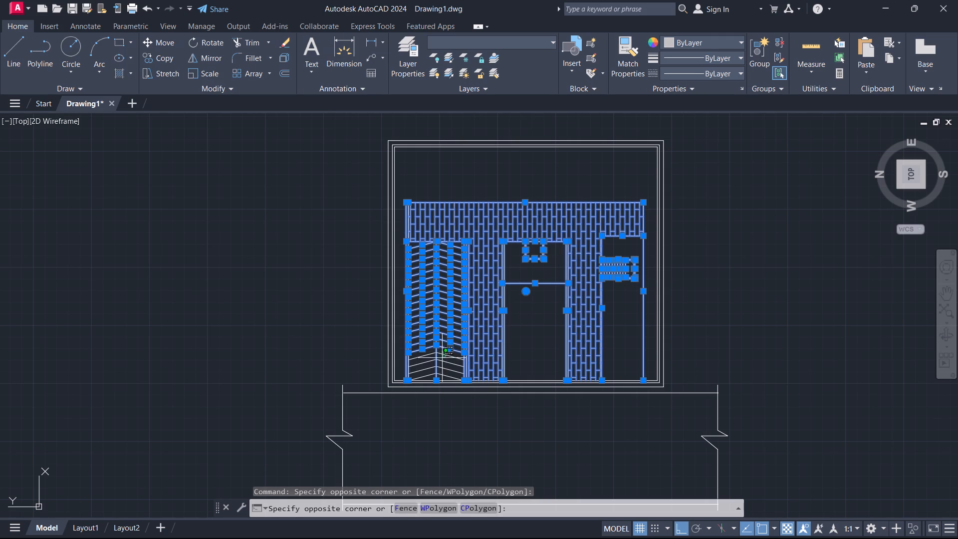
{"action": "left_click", "coordinate": [419, 378]}
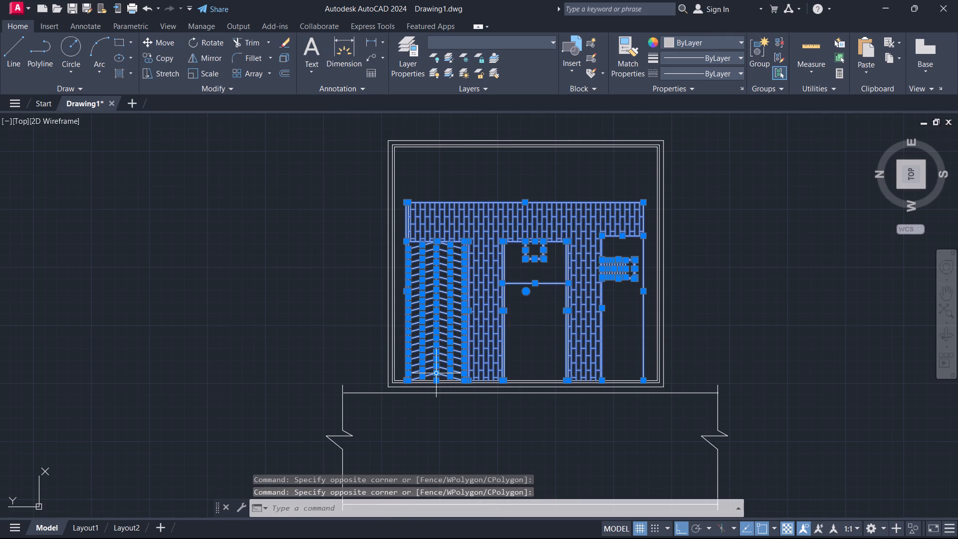
{"action": "scroll", "coordinate": [436, 371], "scroll_direction": "up", "scroll_amount": 1}
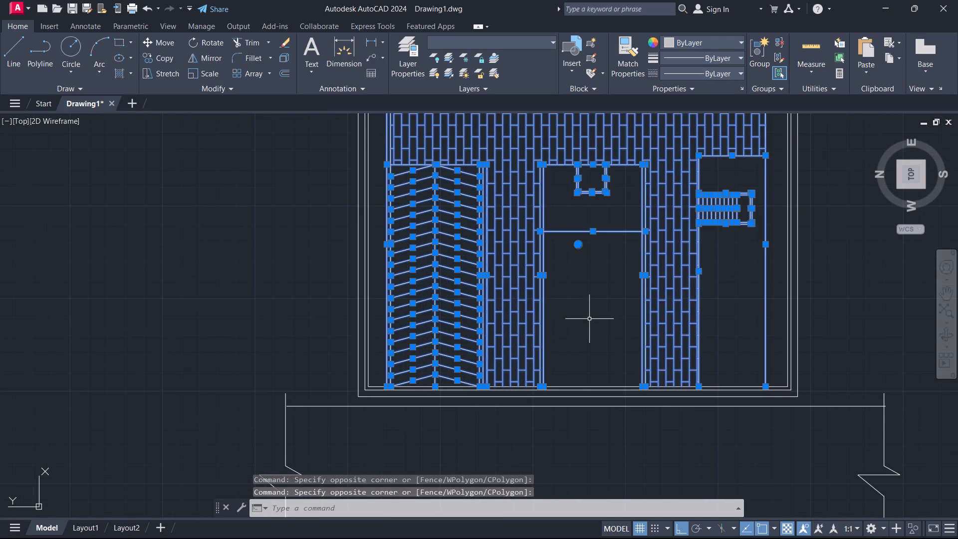
{"action": "middle_click_drag", "start_coordinate": [589, 319], "coordinate": [522, 385]}
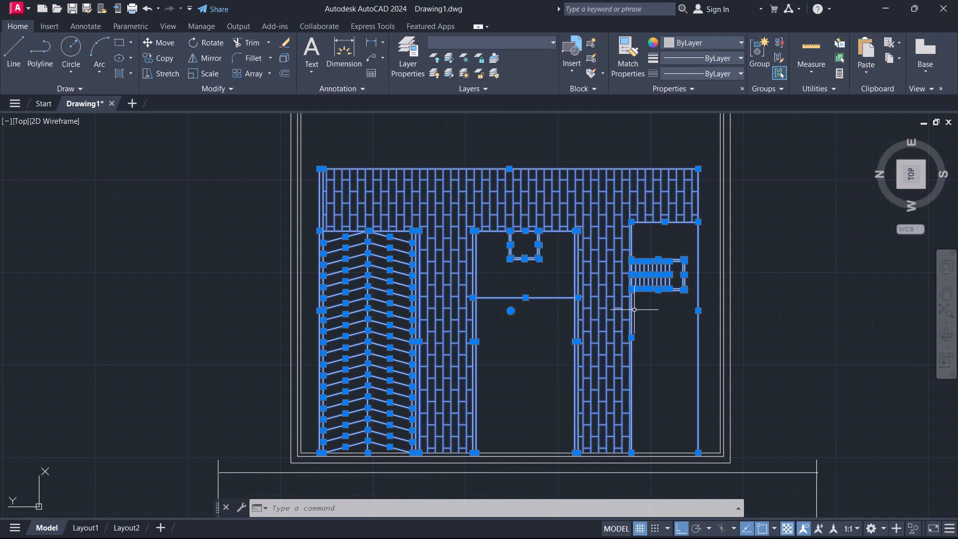
{"action": "key", "text": "m"}
{"action": "key", "text": "Return"}
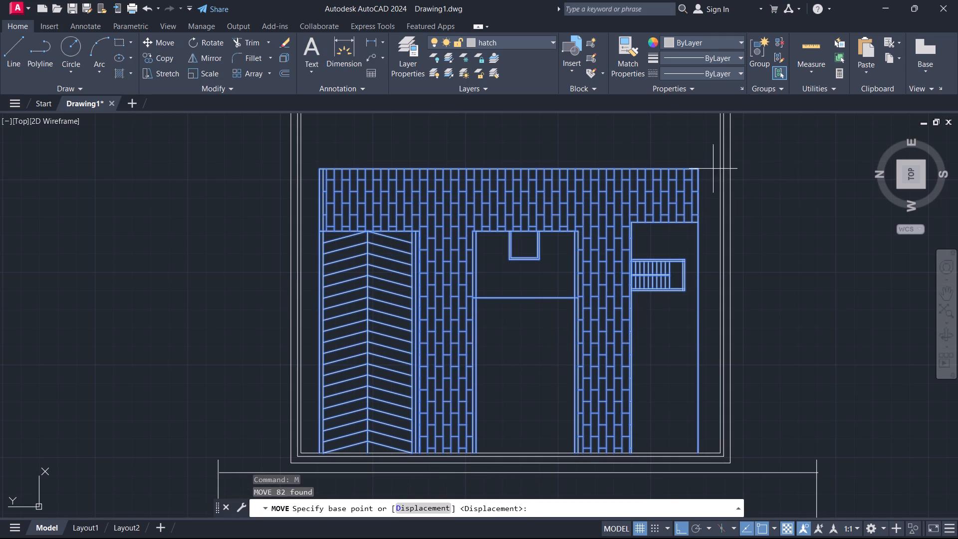
{"action": "left_click", "coordinate": [698, 171]}
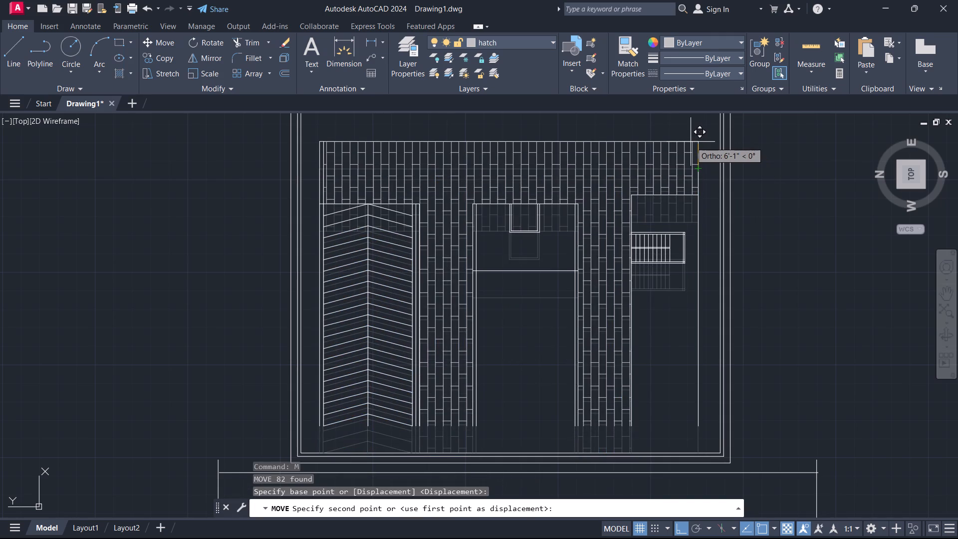
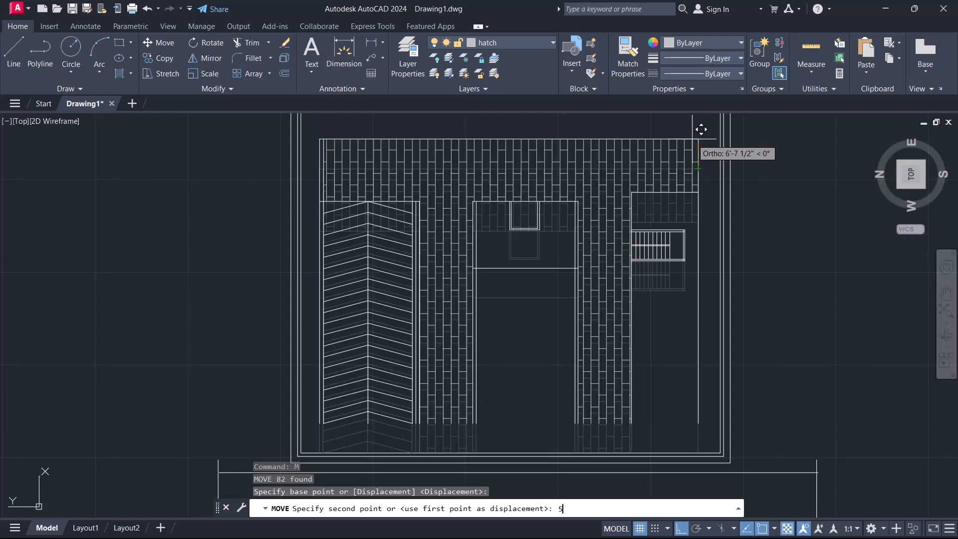
Finish moving the three blocks and their paving upward inside the boundary by 5 feet.
{"action": "key", "text": "Return"}
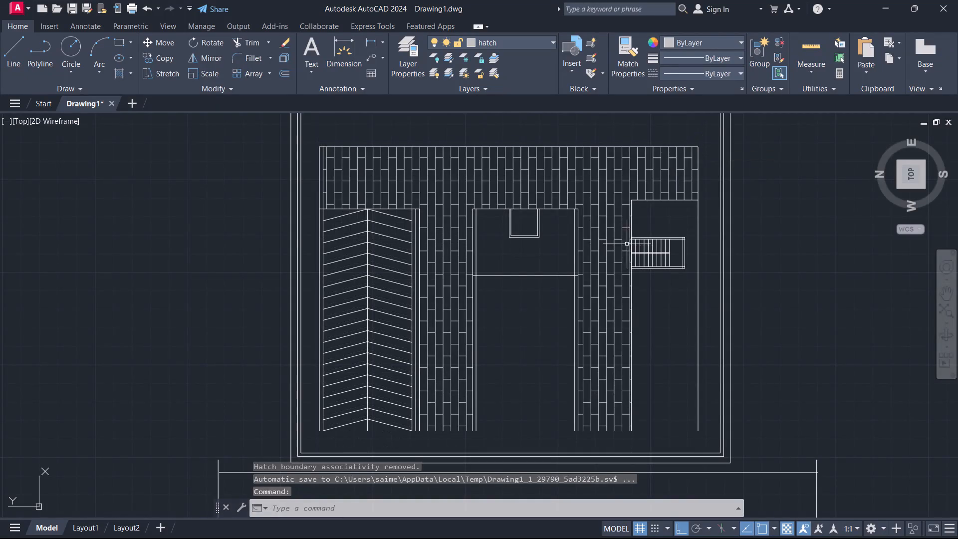
{"action": "key", "text": "Escape"}
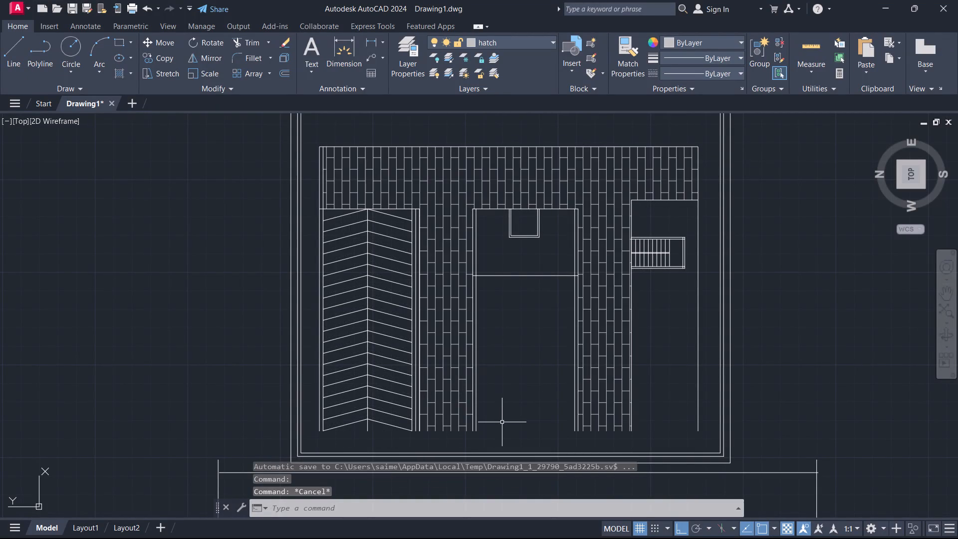
Extend the chevron-patterned block's wall lines and centre line down to the boundary's inner bottom line.
{"action": "key", "text": "e"}
{"action": "key", "text": "x"}
{"action": "key", "text": "Return"}
{"action": "left_click", "coordinate": [320, 421]}
{"action": "left_click", "coordinate": [321, 426]}
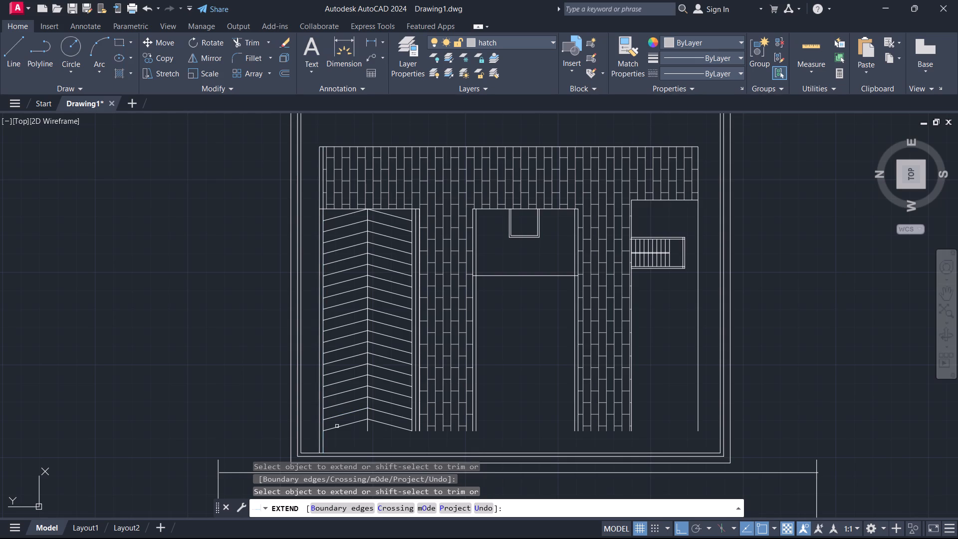
{"action": "left_click", "coordinate": [367, 426]}
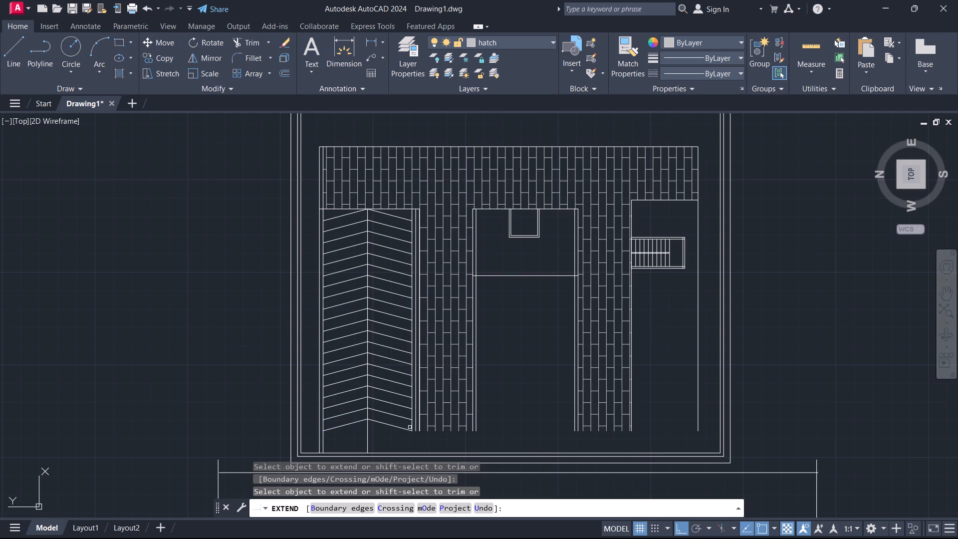
{"action": "left_click", "coordinate": [412, 427]}
{"action": "left_click", "coordinate": [415, 424]}
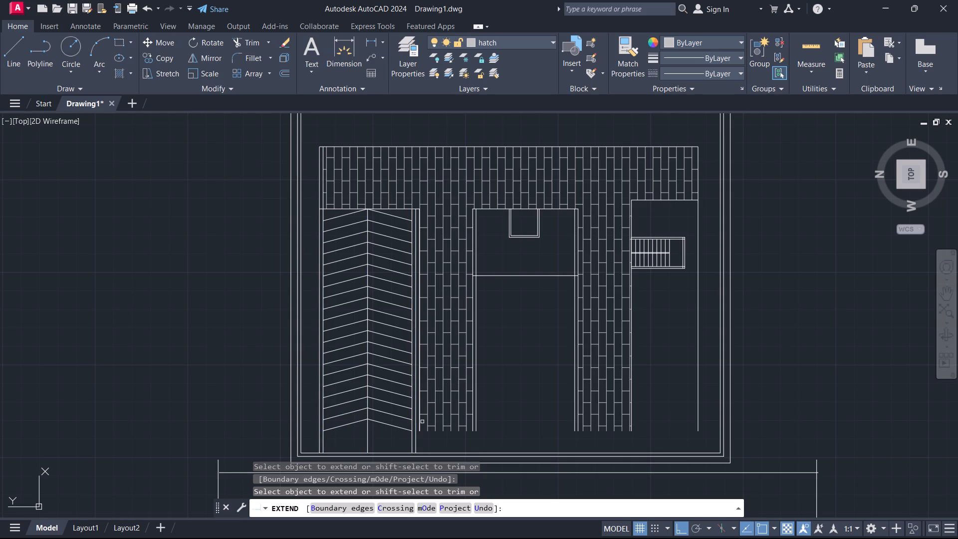
{"action": "left_click", "coordinate": [418, 426]}
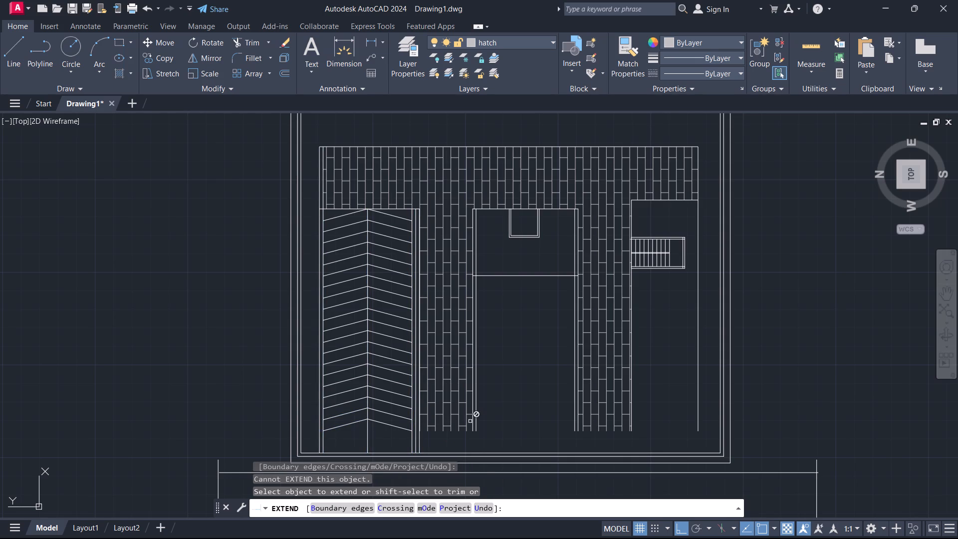
Extend the side lines of the middle block and the stair block down to the boundary's inner bottom line.
{"action": "left_click", "coordinate": [473, 421]}
{"action": "left_click", "coordinate": [477, 421]}
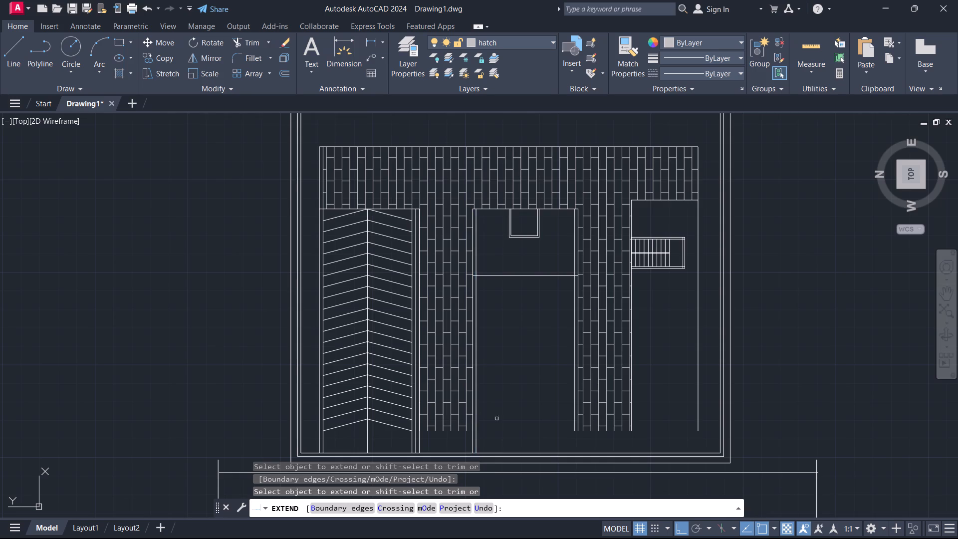
{"action": "left_click", "coordinate": [575, 423]}
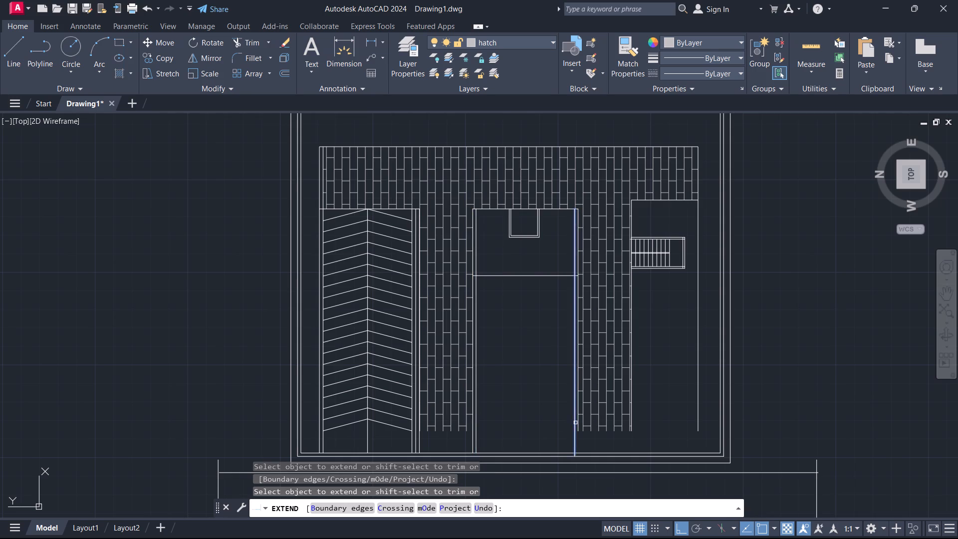
{"action": "left_click", "coordinate": [577, 421]}
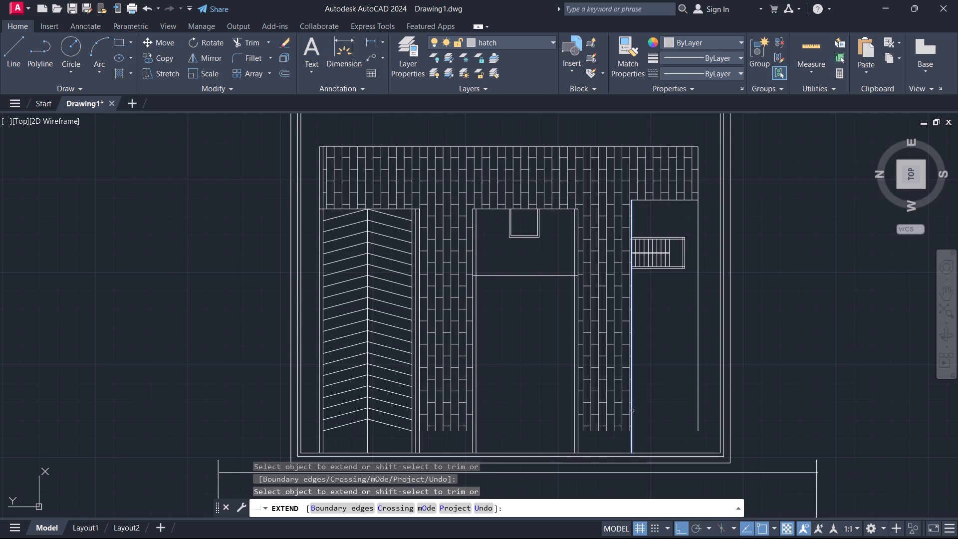
{"action": "left_click", "coordinate": [632, 411]}
{"action": "left_click", "coordinate": [699, 409]}
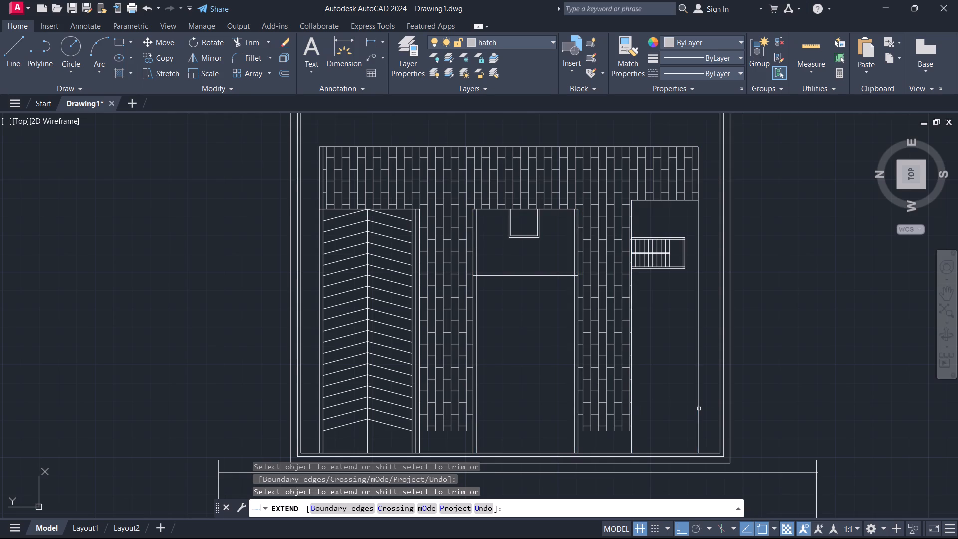
{"action": "key", "text": "Escape"}
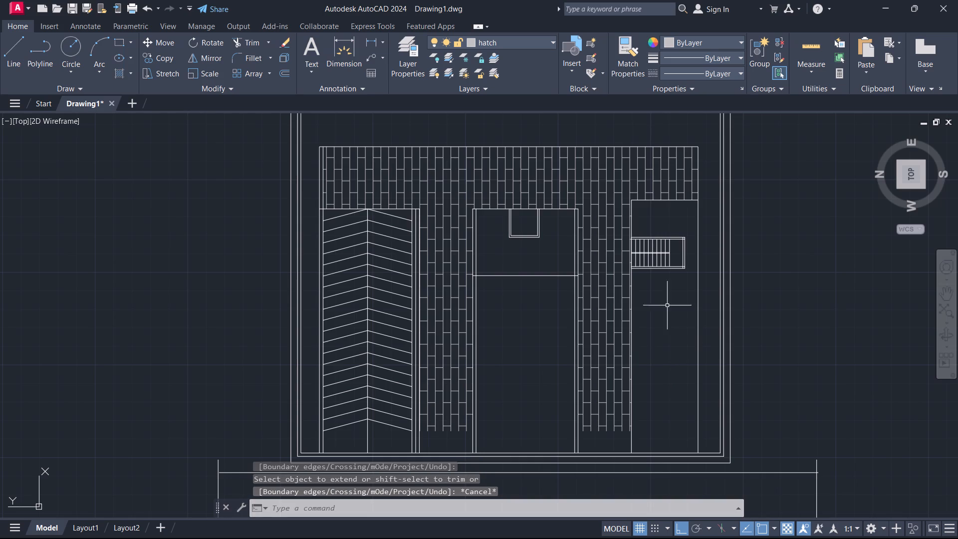
Delete the brick hatch from the open area around the three blocks.
{"action": "left_click", "coordinate": [439, 202]}
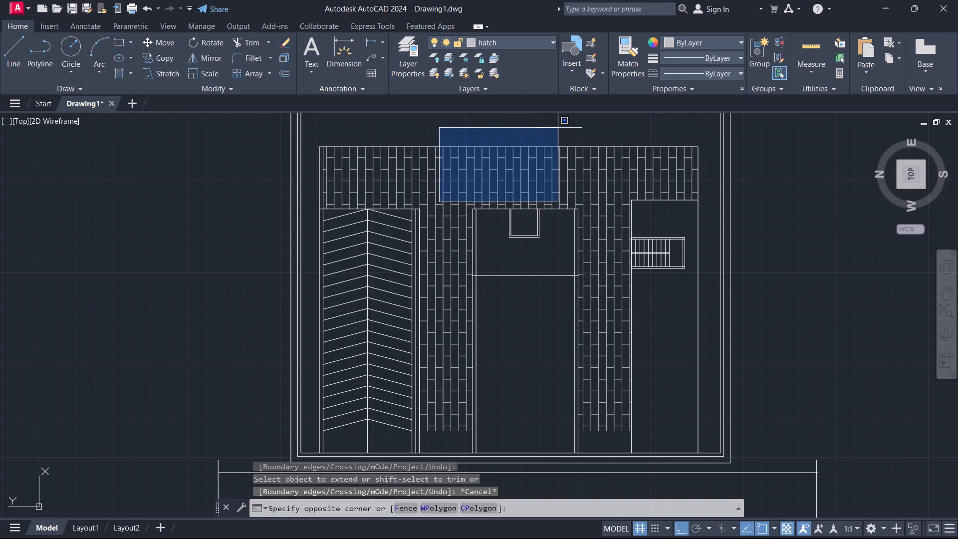
{"action": "left_click", "coordinate": [411, 197]}
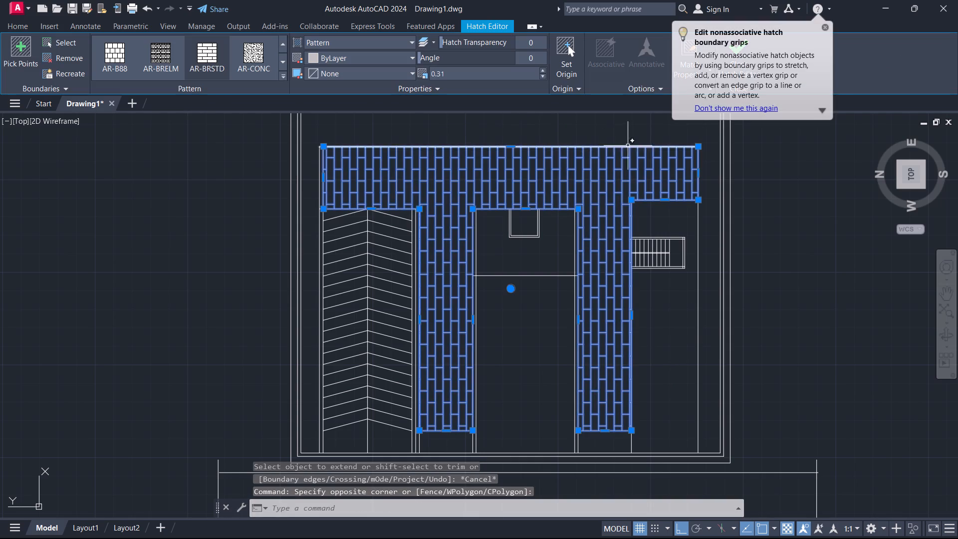
{"action": "key", "text": "Delete"}
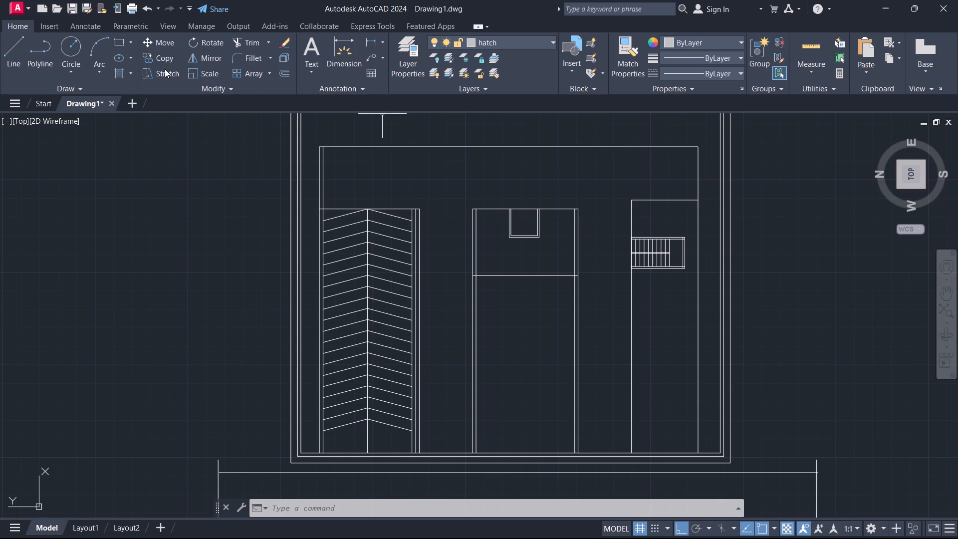
Hatch the enlarged open area around the three blocks with the AR-B88 pattern at scale 0.24.
{"action": "left_click", "coordinate": [118, 77]}
{"action": "left_click", "coordinate": [118, 77]}
{"action": "left_click", "coordinate": [113, 60]}
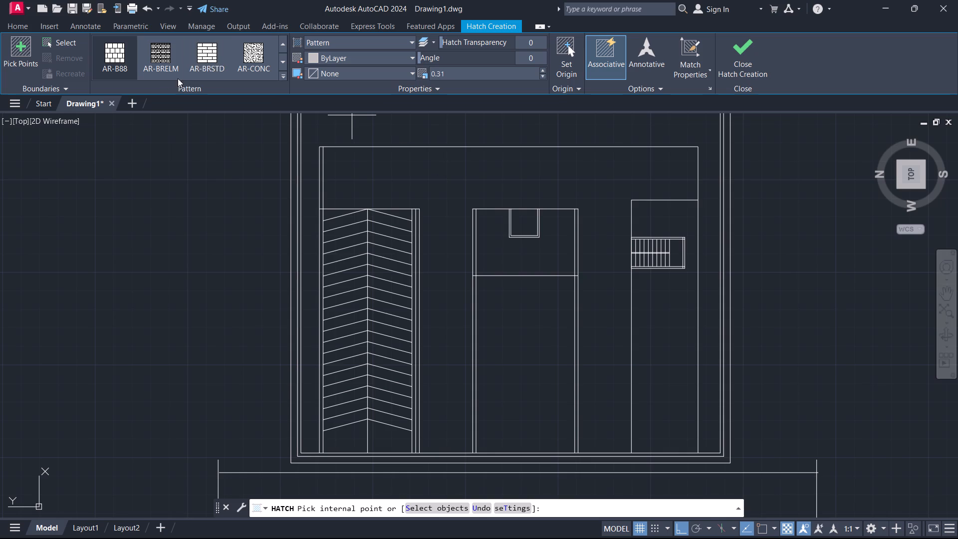
{"action": "double_click", "coordinate": [116, 52]}
{"action": "scroll", "coordinate": [548, 220], "scroll_direction": "down", "scroll_amount": 2}
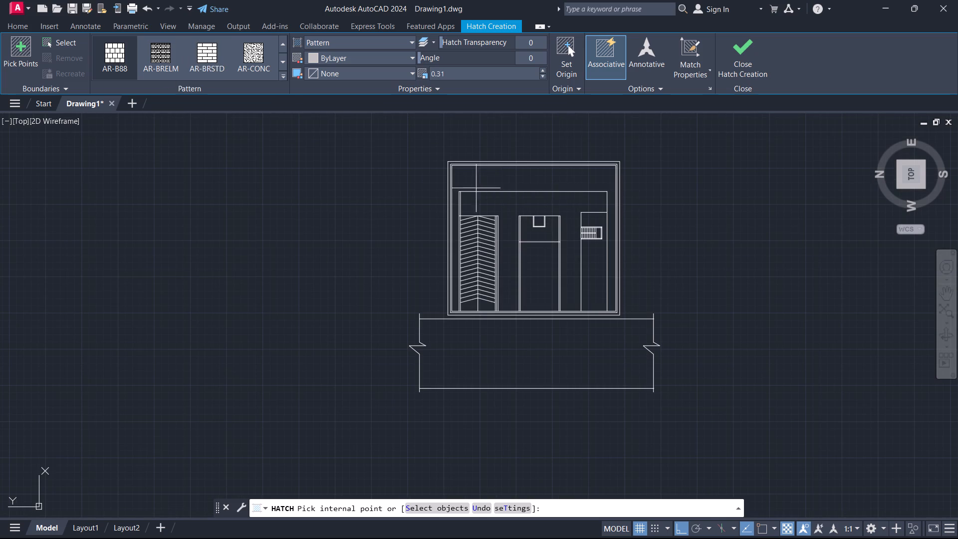
{"action": "left_click", "coordinate": [509, 204]}
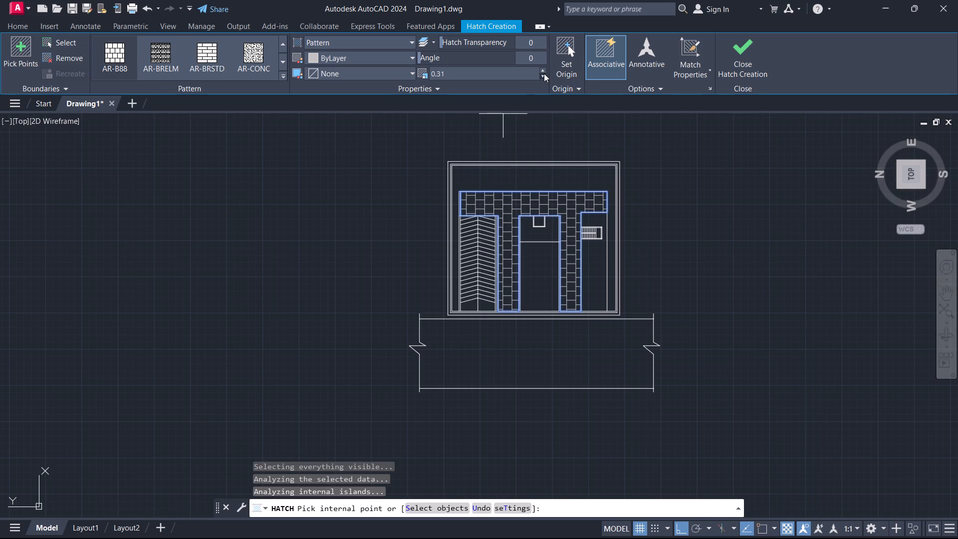
{"action": "left_click", "coordinate": [544, 73]}
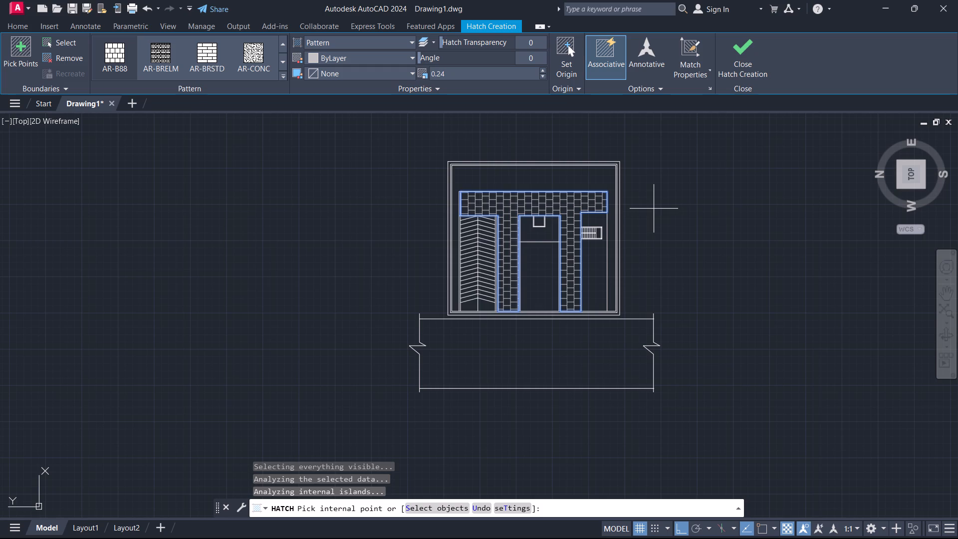
{"action": "left_click", "coordinate": [745, 49]}
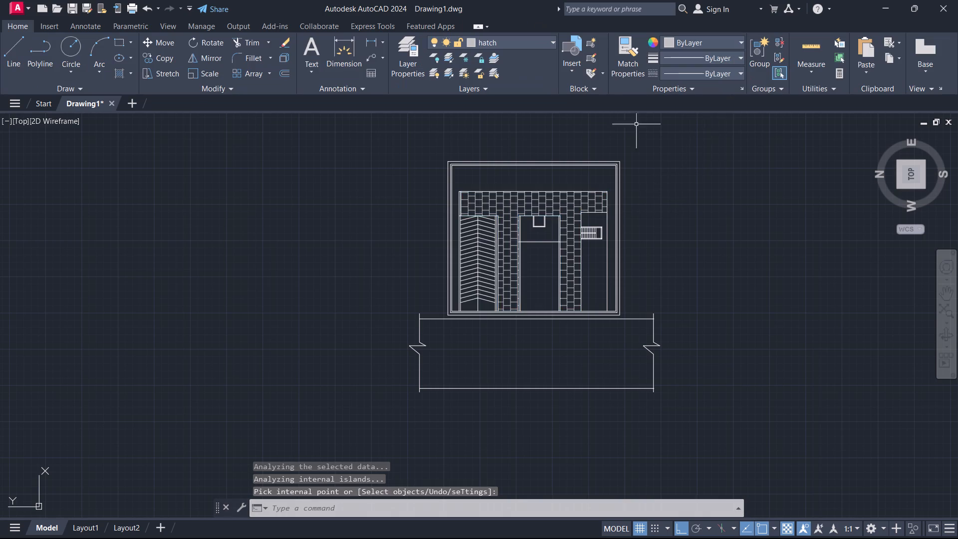
Copy the lowest chevron line pair as a fitted array of 4 items ending at the boundary's inner bottom line.
{"action": "scroll", "coordinate": [477, 292], "scroll_direction": "up", "scroll_amount": 3}
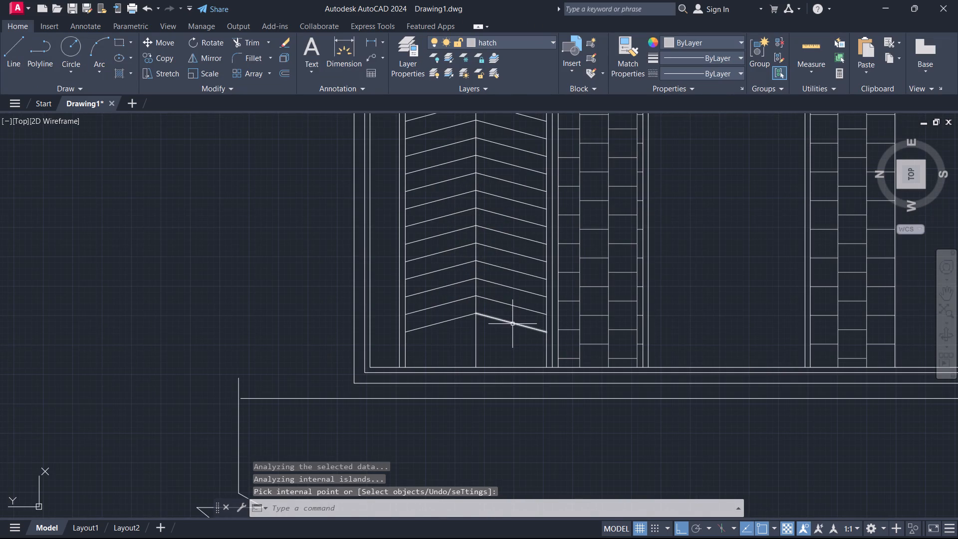
{"action": "left_click", "coordinate": [512, 324]}
{"action": "left_click", "coordinate": [450, 321]}
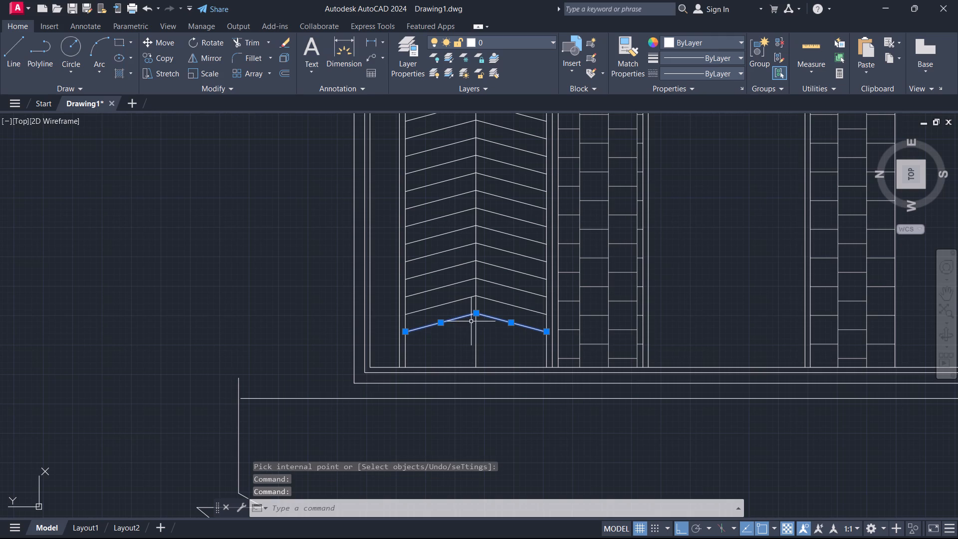
{"action": "type", "text": "co"}
{"action": "key", "text": "Return"}
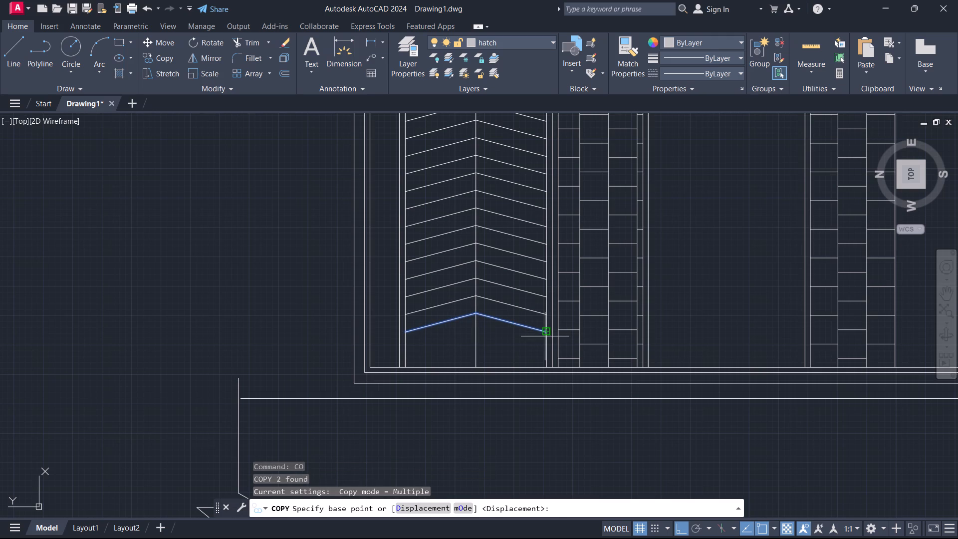
{"action": "left_click", "coordinate": [545, 336]}
{"action": "key", "text": "a"}
{"action": "key", "text": "Return"}
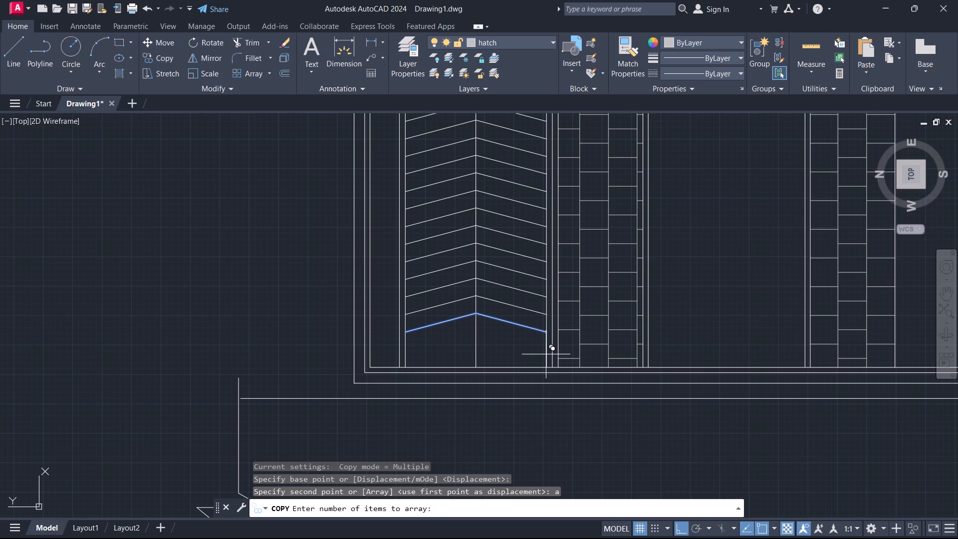
{"action": "key", "text": "4"}
{"action": "key", "text": "Return"}
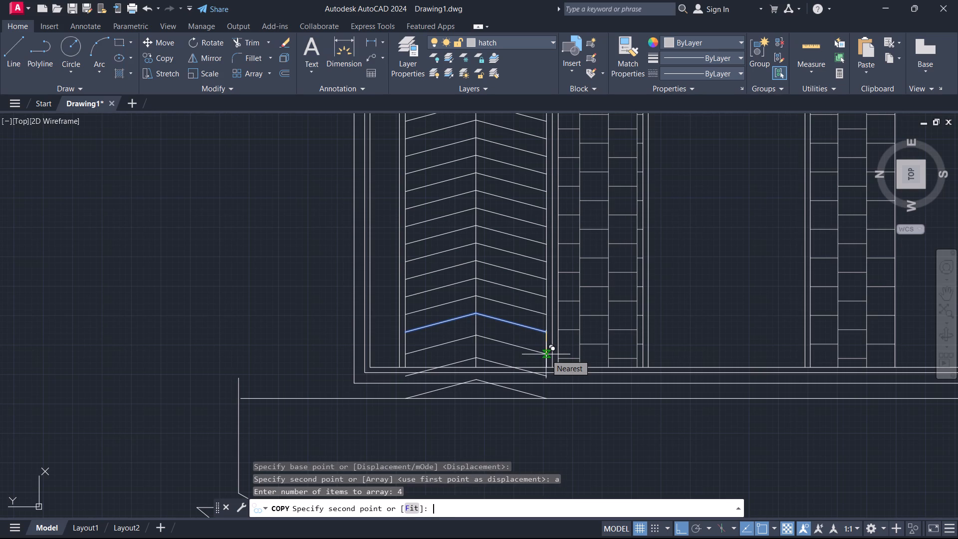
{"action": "key", "text": "f"}
{"action": "key", "text": "Return"}
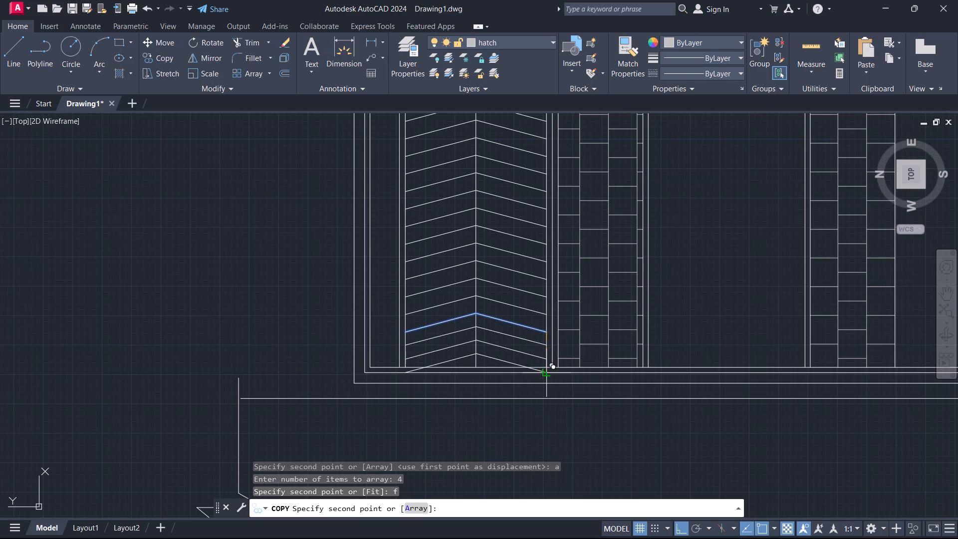
{"action": "scroll", "coordinate": [546, 374], "scroll_direction": "up", "scroll_amount": 4}
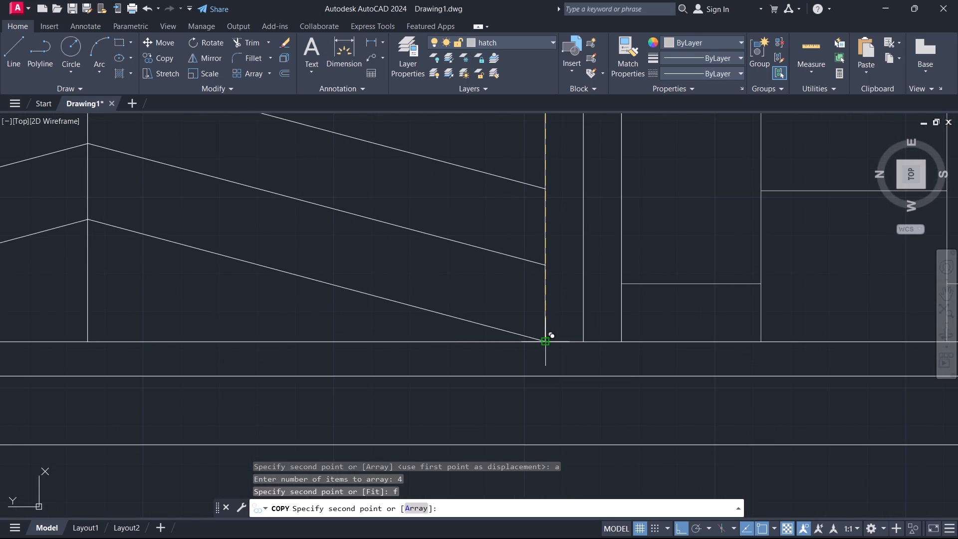
{"action": "left_click", "coordinate": [548, 342]}
{"action": "key", "text": "Escape"}
Examine the repaved open area, the chevron pattern and the three blocks inside the boundary.
{"action": "scroll", "coordinate": [544, 340], "scroll_direction": "down", "scroll_amount": 5}
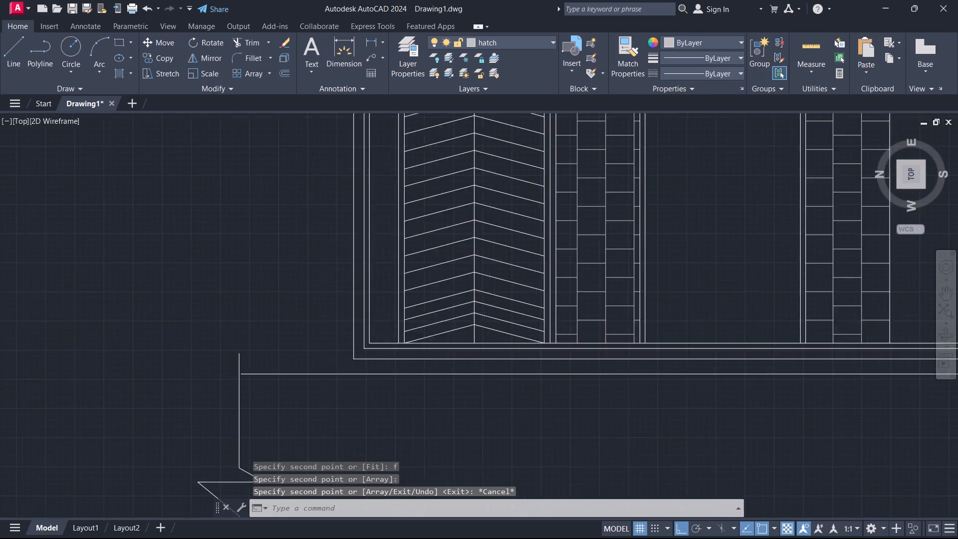
{"action": "middle_click_drag", "start_coordinate": [656, 273], "coordinate": [555, 359]}
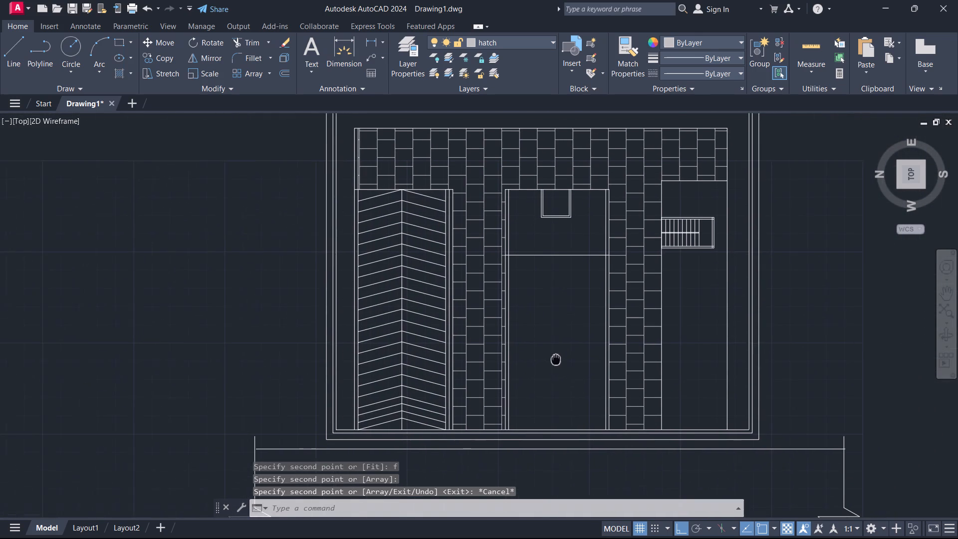
{"action": "middle_click_drag", "start_coordinate": [555, 359], "coordinate": [554, 360]}
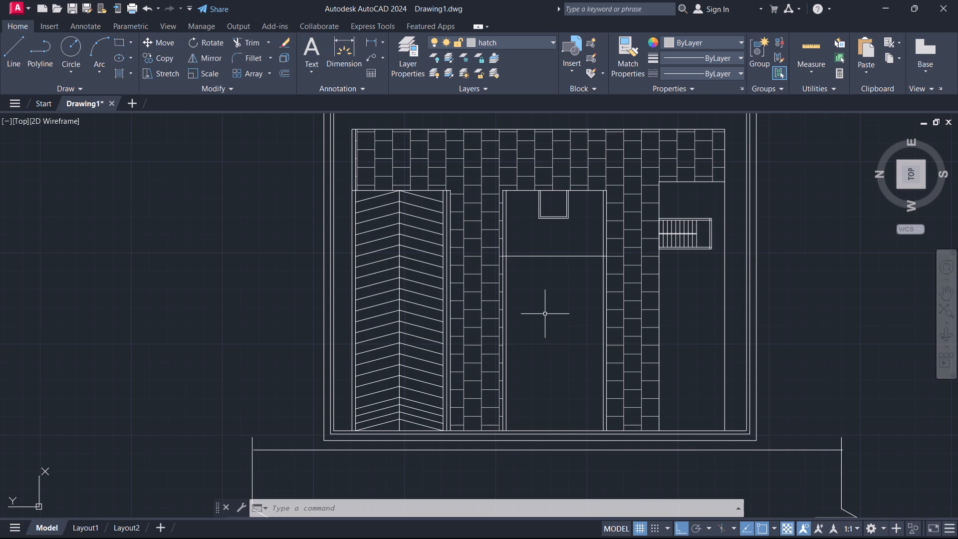
{"action": "middle_click_drag", "start_coordinate": [558, 308], "coordinate": [477, 318]}
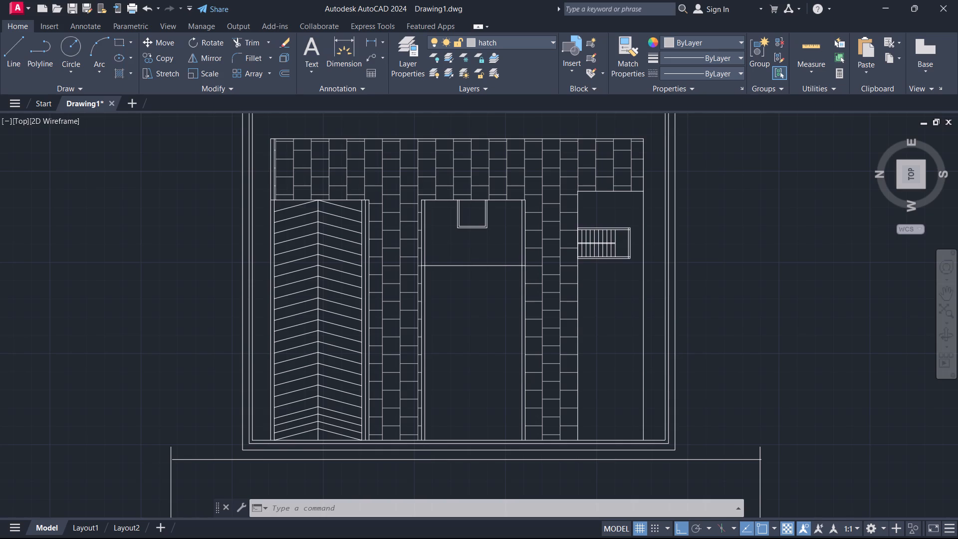
{"action": "scroll", "coordinate": [464, 319], "scroll_direction": "down", "scroll_amount": 1}
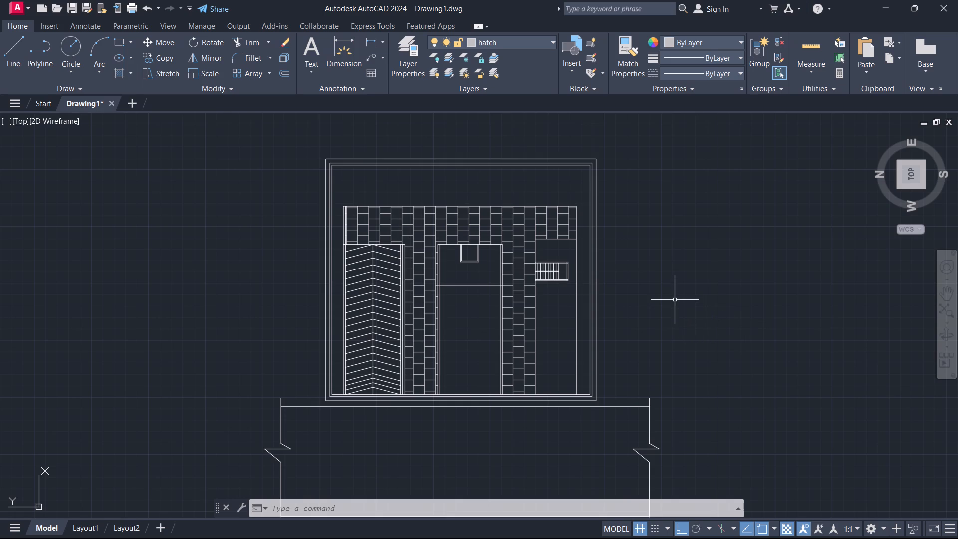
{"action": "middle_click_drag", "start_coordinate": [675, 285], "coordinate": [663, 330]}
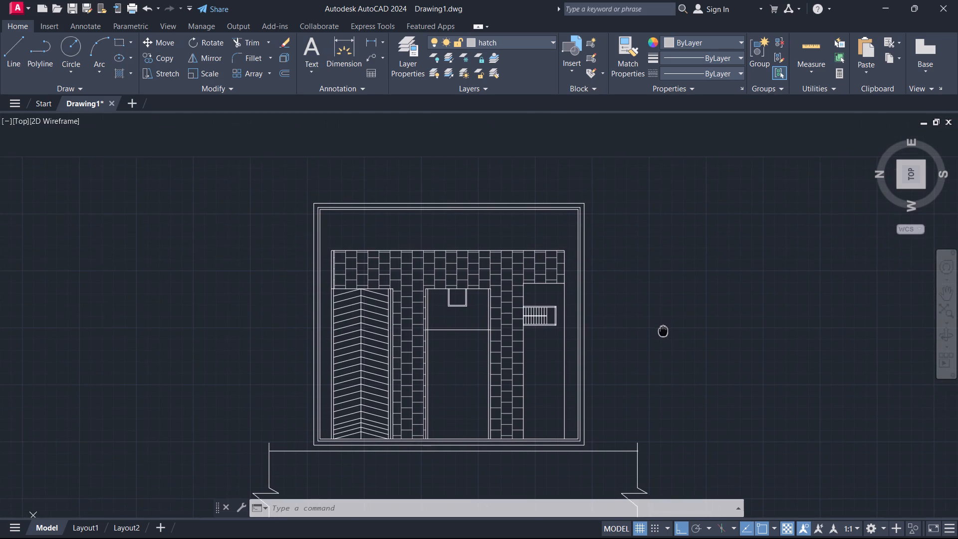
{"action": "middle_click_drag", "start_coordinate": [663, 330], "coordinate": [663, 331]}
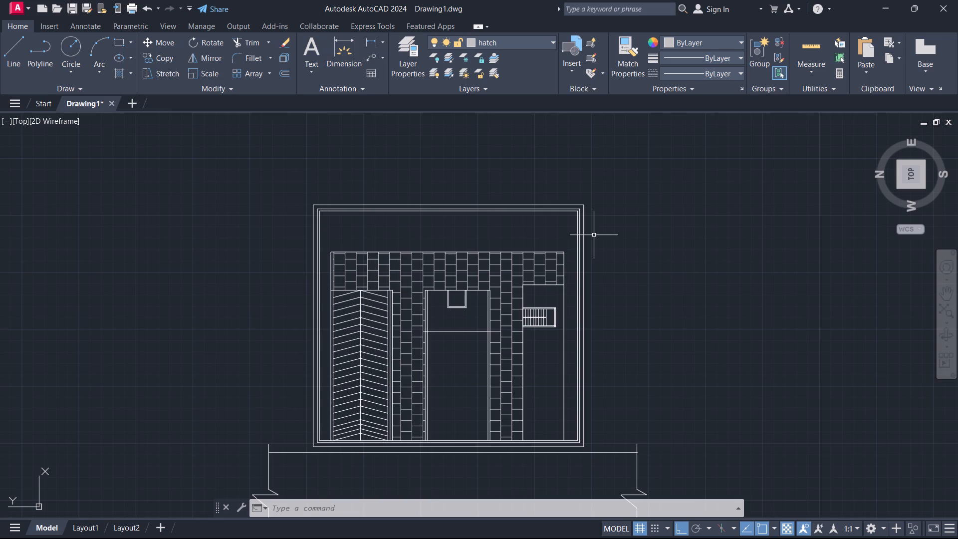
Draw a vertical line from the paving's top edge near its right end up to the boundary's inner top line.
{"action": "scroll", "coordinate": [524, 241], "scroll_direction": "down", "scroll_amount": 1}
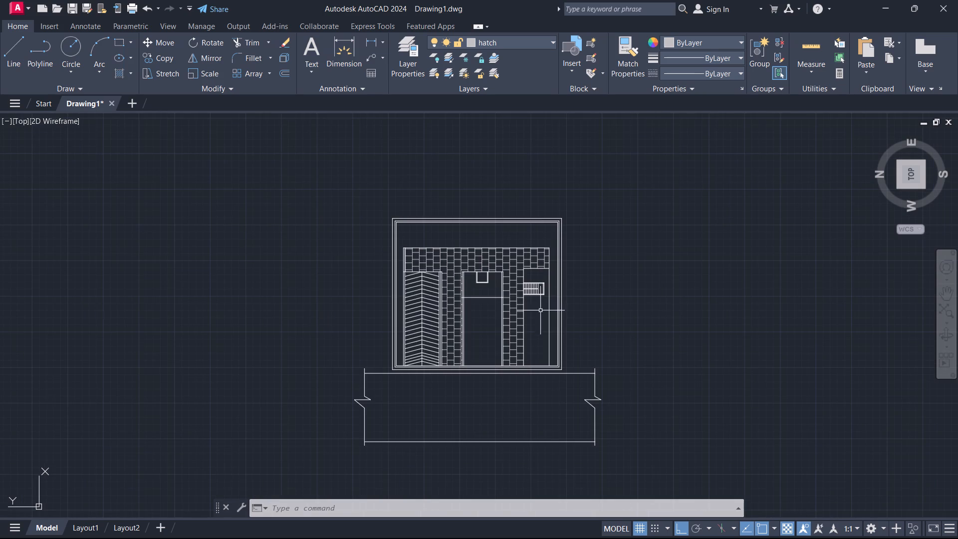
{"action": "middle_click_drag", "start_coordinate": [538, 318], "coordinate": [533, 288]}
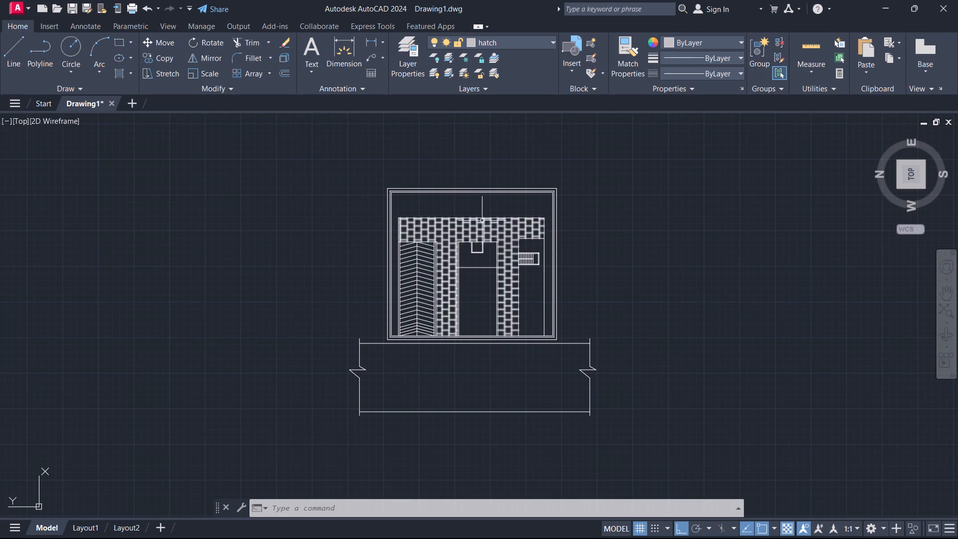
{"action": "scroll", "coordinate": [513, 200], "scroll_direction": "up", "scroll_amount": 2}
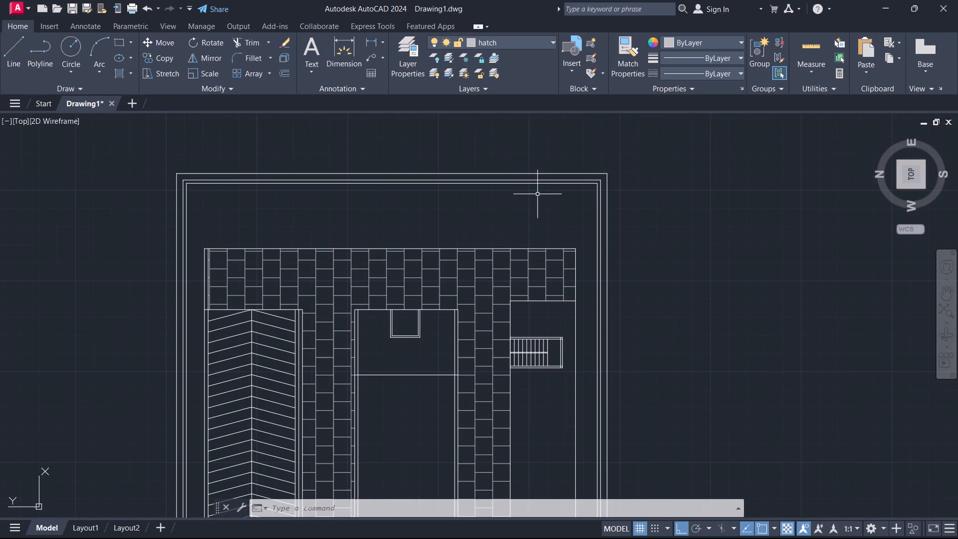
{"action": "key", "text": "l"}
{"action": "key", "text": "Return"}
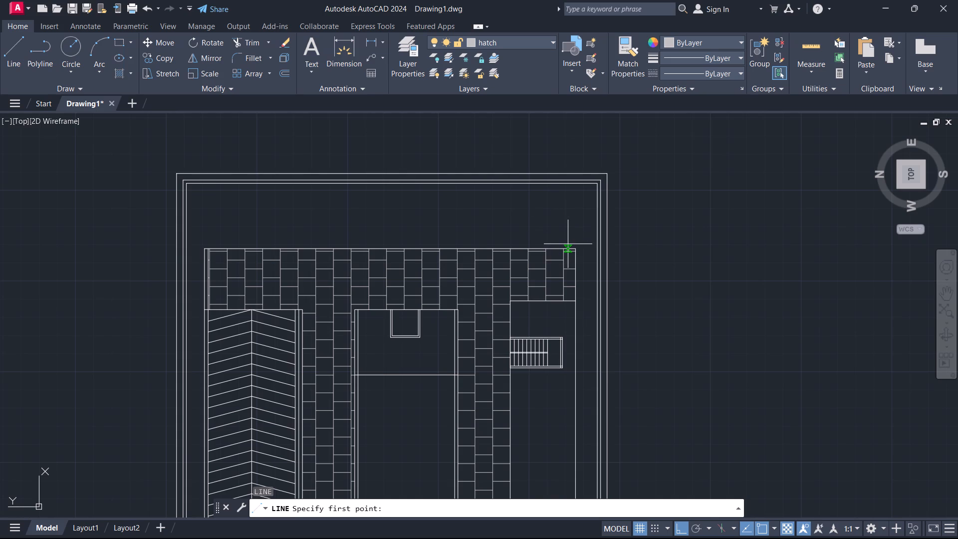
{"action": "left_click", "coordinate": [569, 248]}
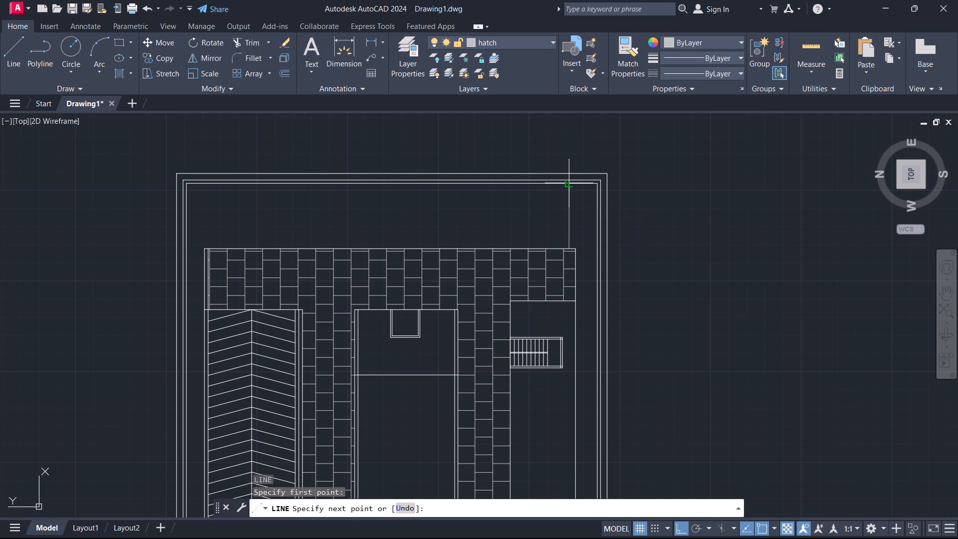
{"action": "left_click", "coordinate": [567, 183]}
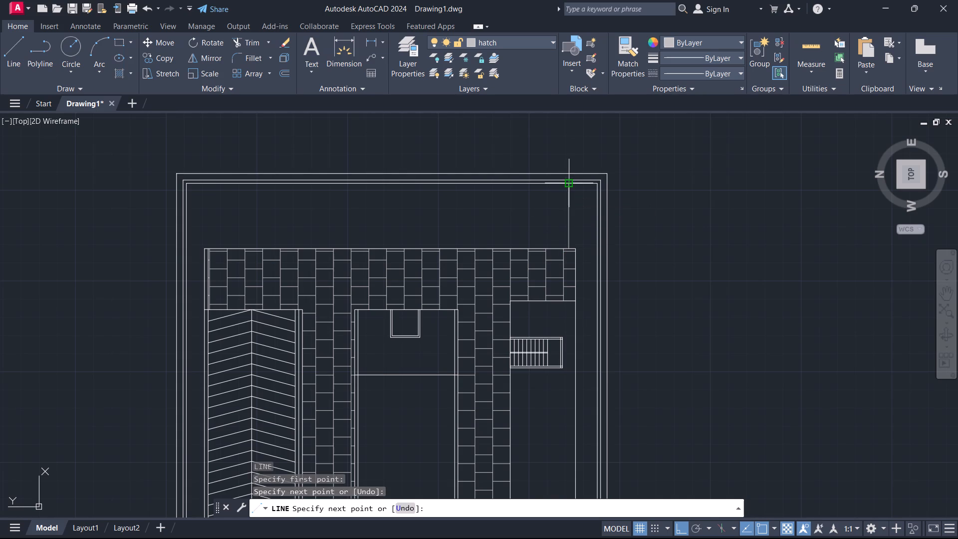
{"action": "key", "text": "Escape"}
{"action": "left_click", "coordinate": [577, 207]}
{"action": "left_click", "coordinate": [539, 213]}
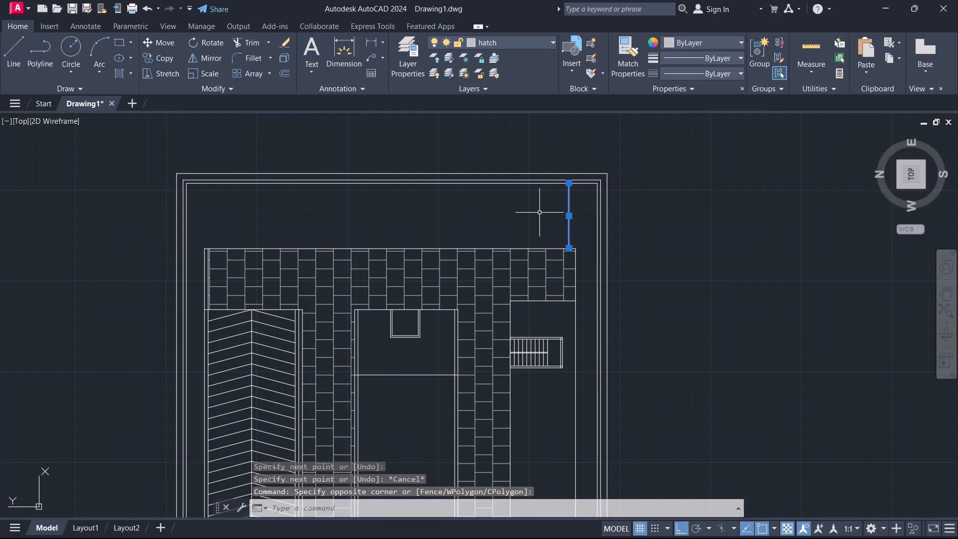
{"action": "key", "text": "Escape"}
Make layer 0 the current layer.
{"action": "left_click", "coordinate": [511, 45]}
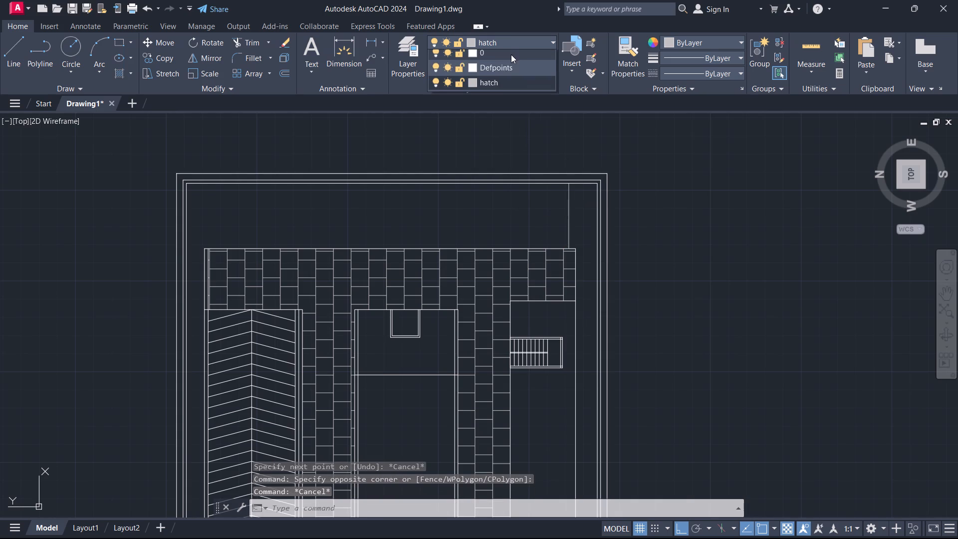
{"action": "left_click", "coordinate": [493, 56]}
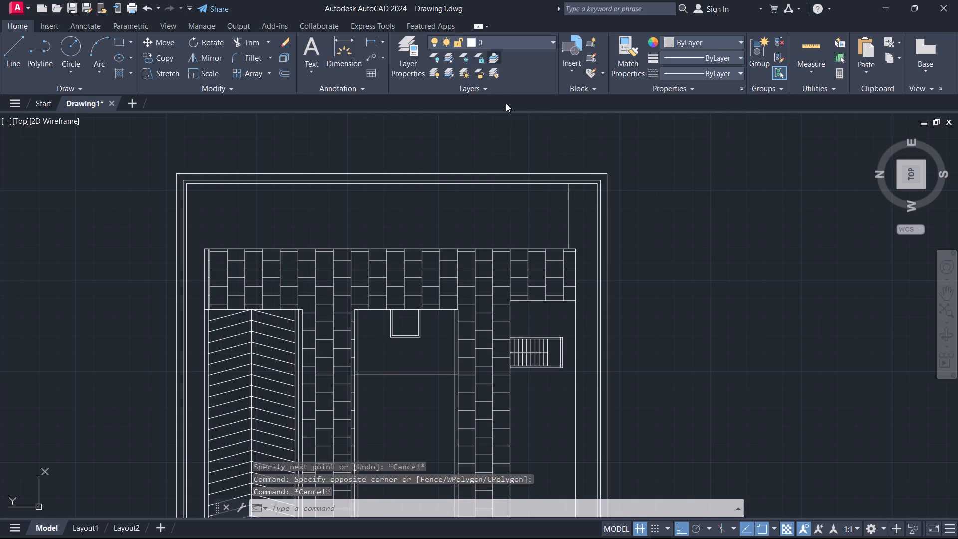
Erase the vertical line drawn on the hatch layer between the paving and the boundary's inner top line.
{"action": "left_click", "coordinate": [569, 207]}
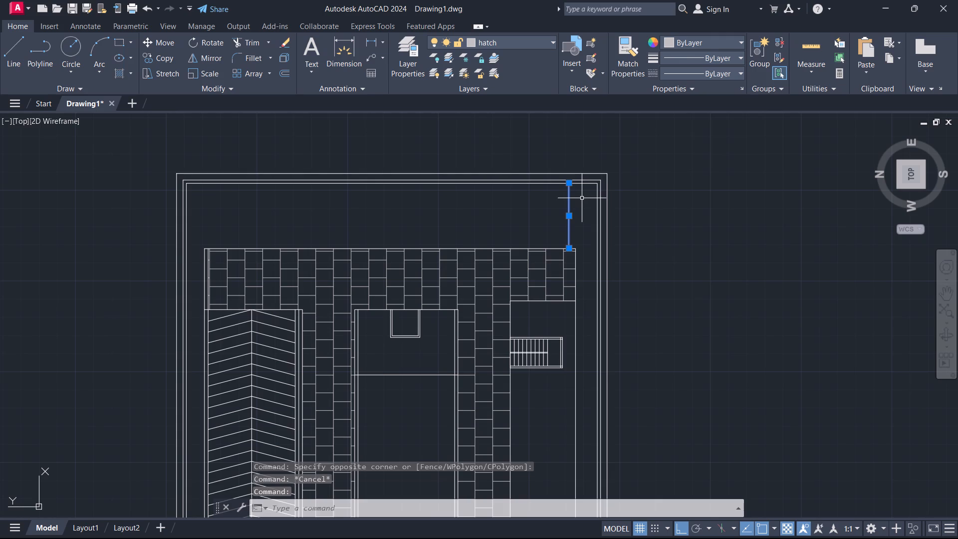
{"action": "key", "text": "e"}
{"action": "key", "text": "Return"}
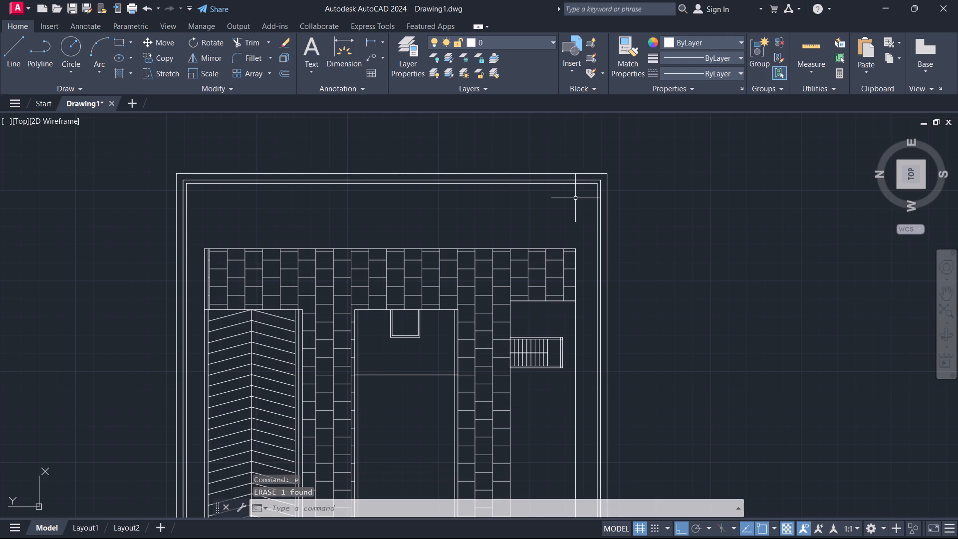
Draw a vertical line on layer 0 from the paving's top edge near its right corner to the boundary's inner top line.
{"action": "key", "text": "semicolon"}
{"action": "key", "text": "BackSpace"}
{"action": "key", "text": "l"}
{"action": "key", "text": "Return"}
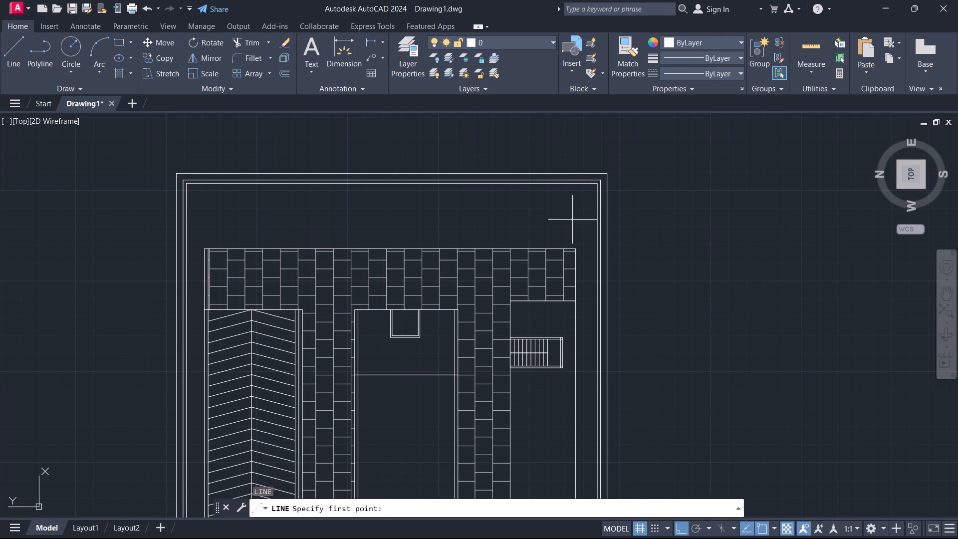
{"action": "scroll", "coordinate": [564, 249], "scroll_direction": "up", "scroll_amount": 3}
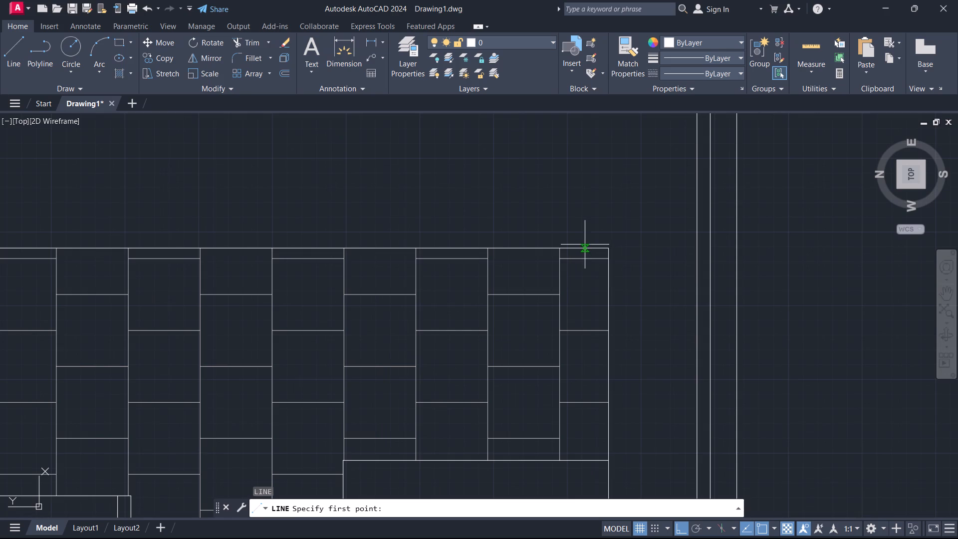
{"action": "left_click", "coordinate": [594, 247]}
{"action": "scroll", "coordinate": [591, 214], "scroll_direction": "down", "scroll_amount": 1}
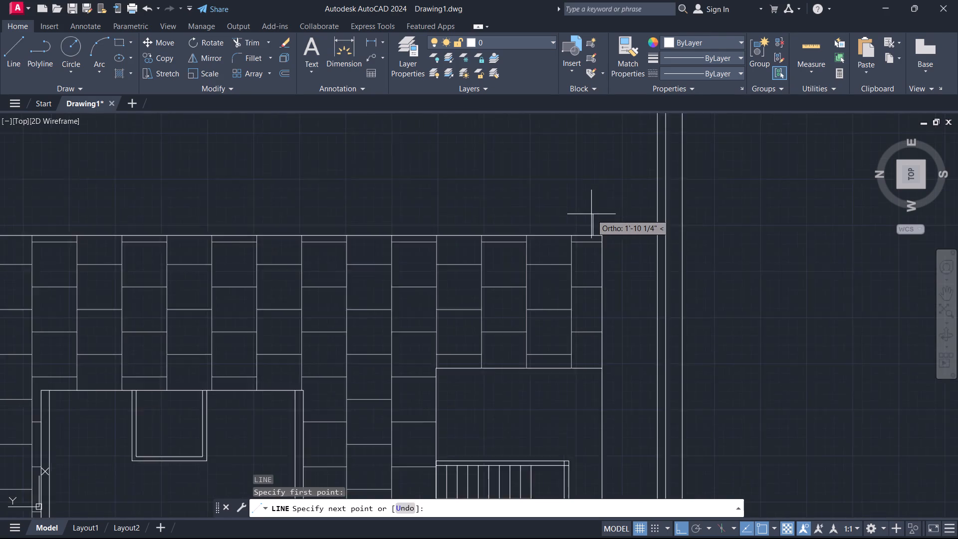
{"action": "scroll", "coordinate": [591, 214], "scroll_direction": "down", "scroll_amount": 1}
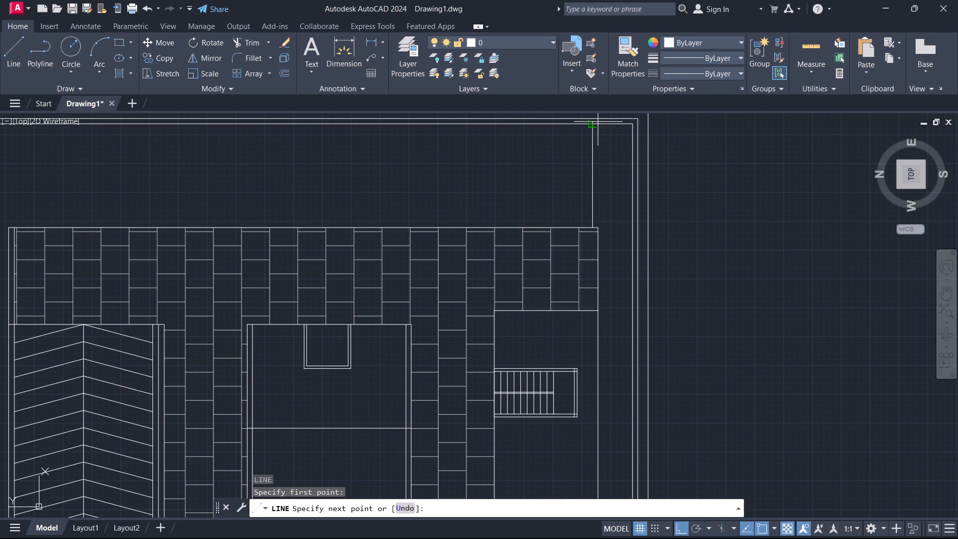
{"action": "left_click", "coordinate": [593, 124]}
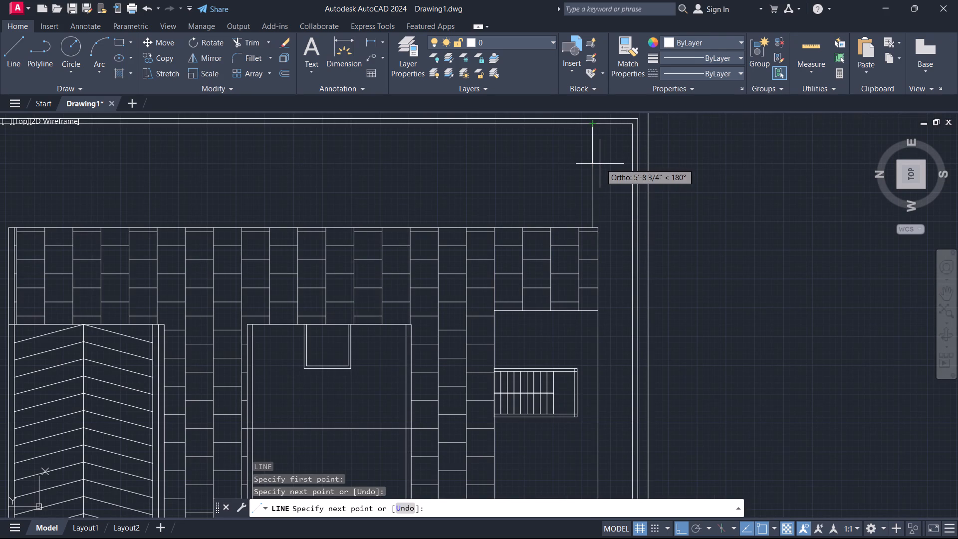
{"action": "key", "text": "Escape"}
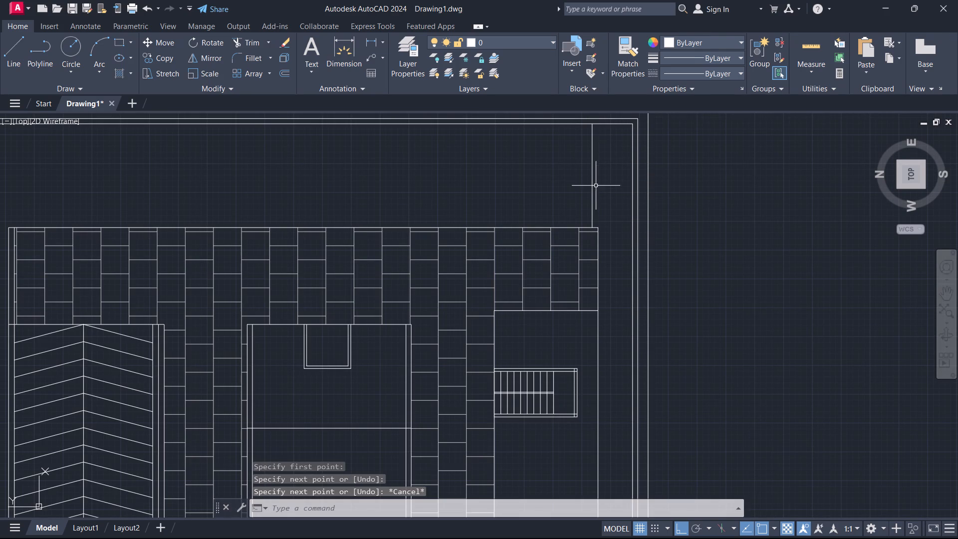
Copy the new vertical line along the paving's top edge to just inside its left corner.
{"action": "left_click", "coordinate": [594, 182]}
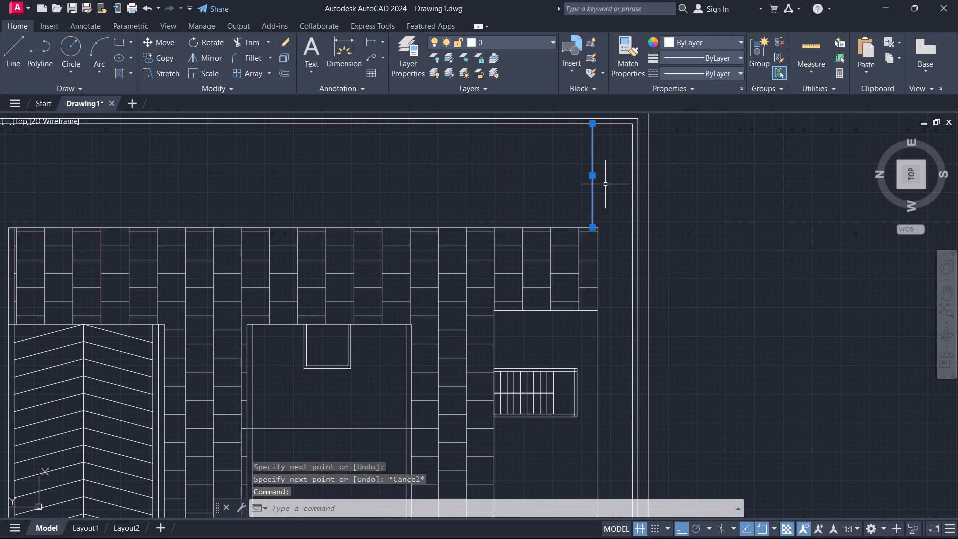
{"action": "type", "text": "co"}
{"action": "key", "text": "Return"}
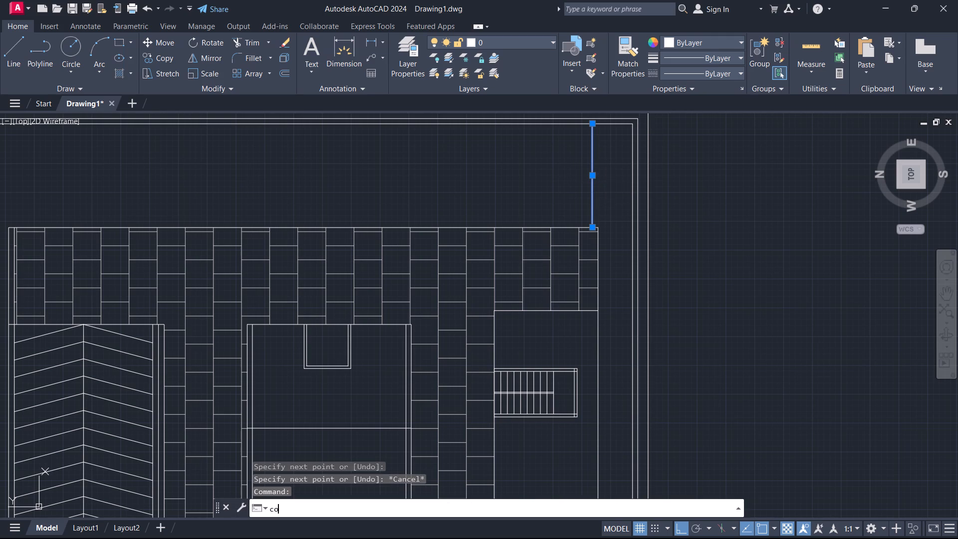
{"action": "left_click", "coordinate": [594, 226]}
{"action": "scroll", "coordinate": [461, 228], "scroll_direction": "down", "scroll_amount": 1}
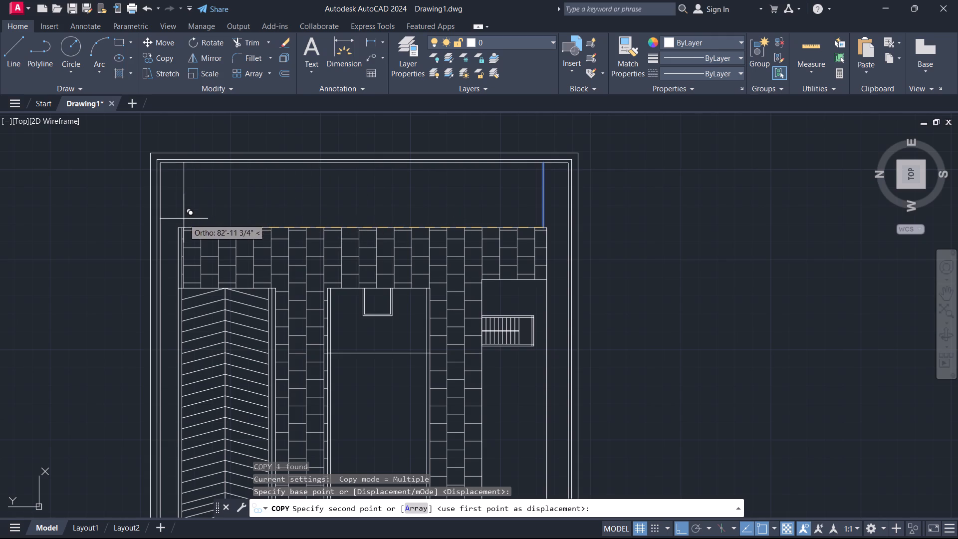
{"action": "scroll", "coordinate": [181, 222], "scroll_direction": "up", "scroll_amount": 2}
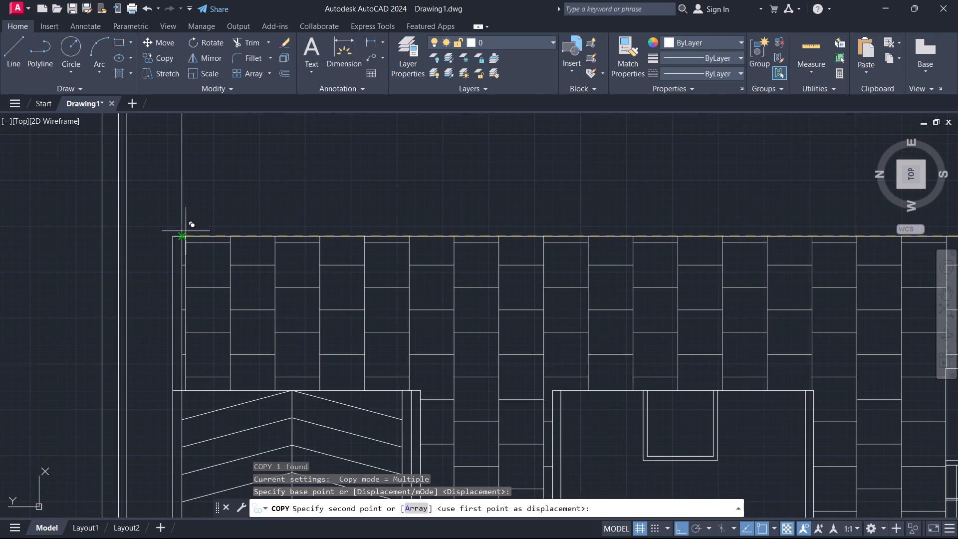
{"action": "scroll", "coordinate": [187, 238], "scroll_direction": "up", "scroll_amount": 3}
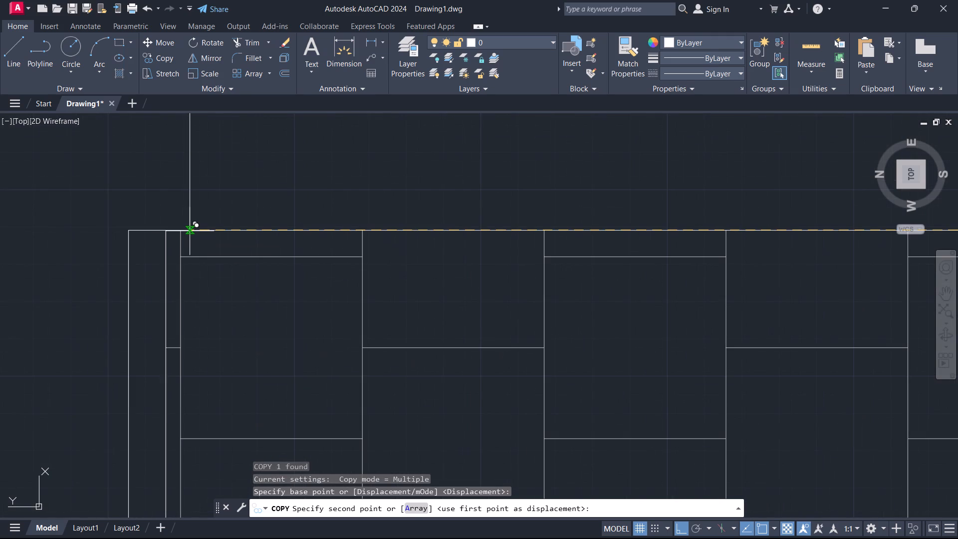
{"action": "left_click", "coordinate": [143, 230]}
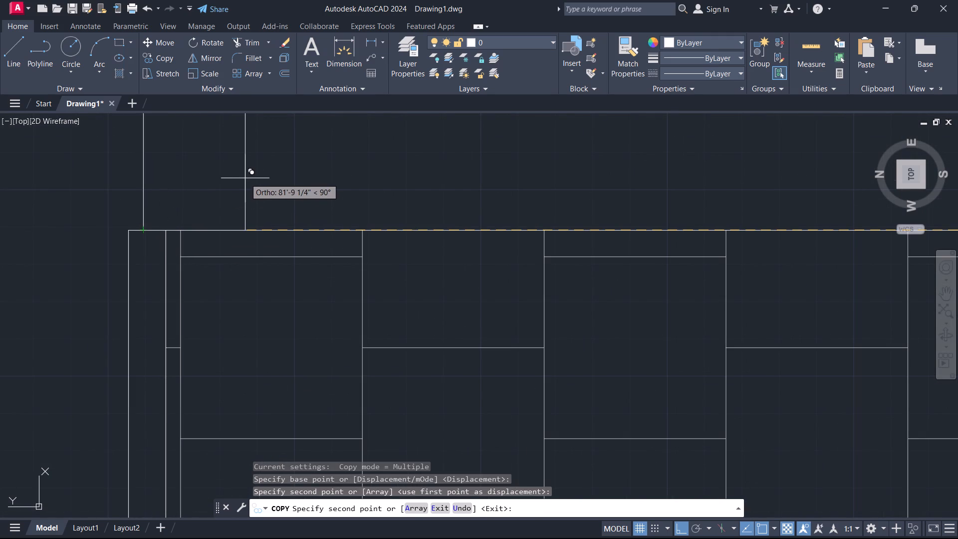
{"action": "key", "text": "Escape"}
Place two copies of the right-hand vertical line above the paving, each 10' to the left of the original.
{"action": "scroll", "coordinate": [269, 180], "scroll_direction": "down", "scroll_amount": 4}
{"action": "scroll", "coordinate": [354, 163], "scroll_direction": "down", "scroll_amount": 1}
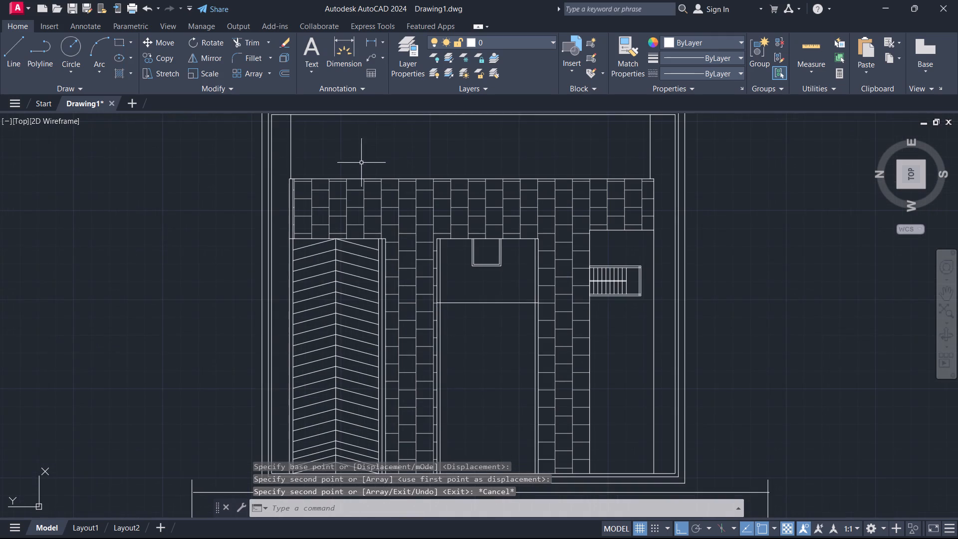
{"action": "middle_click_drag", "start_coordinate": [384, 158], "coordinate": [343, 214]}
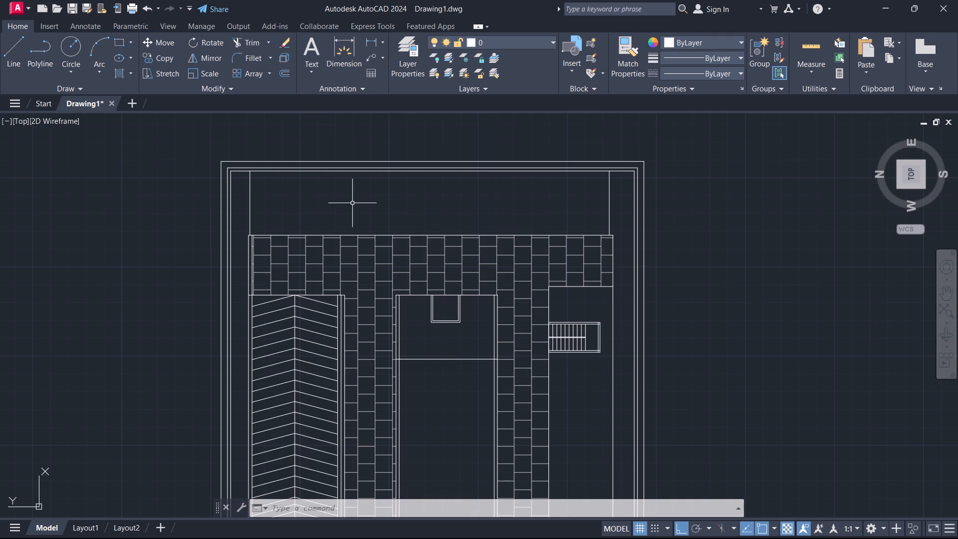
{"action": "left_click", "coordinate": [608, 200]}
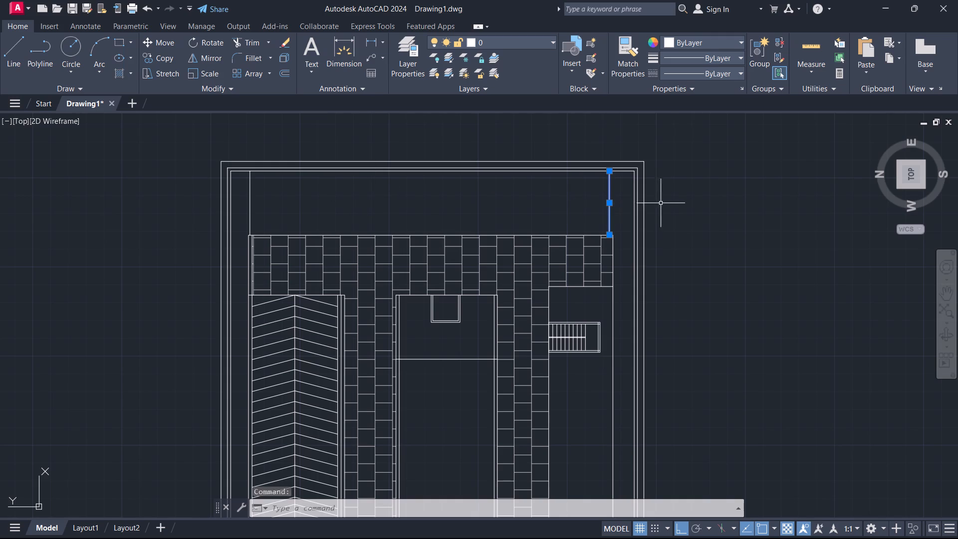
{"action": "type", "text": "co"}
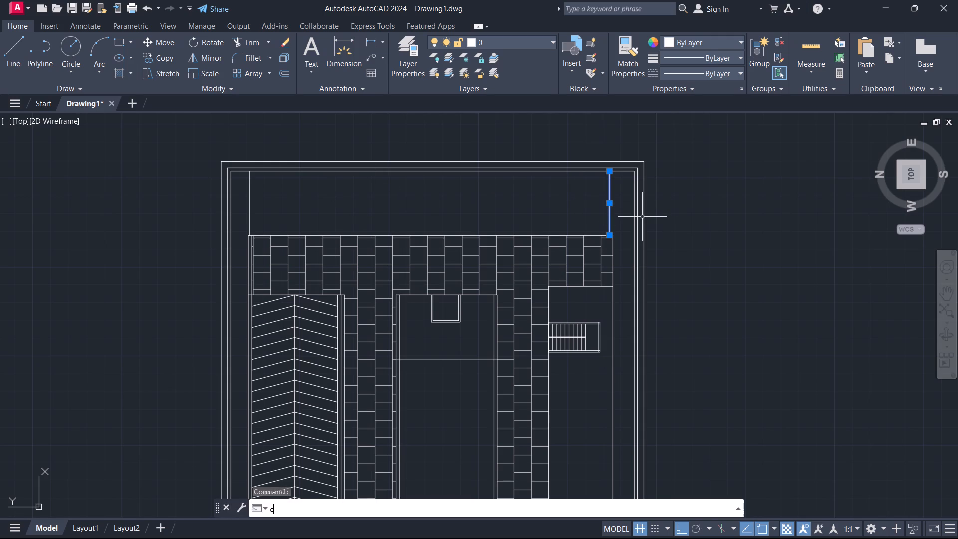
{"action": "key", "text": "Return"}
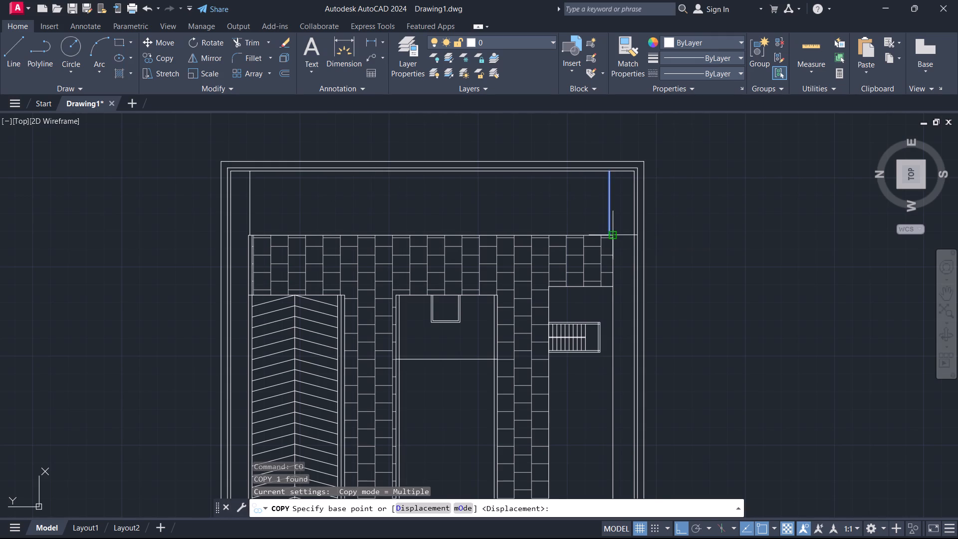
{"action": "left_click", "coordinate": [607, 235]}
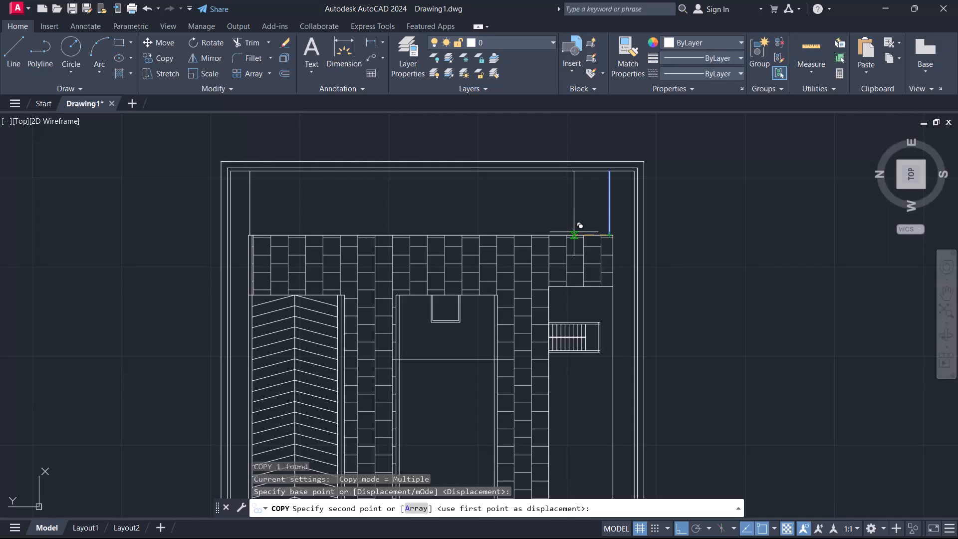
{"action": "type", "text": "10'"}
{"action": "key", "text": "Return"}
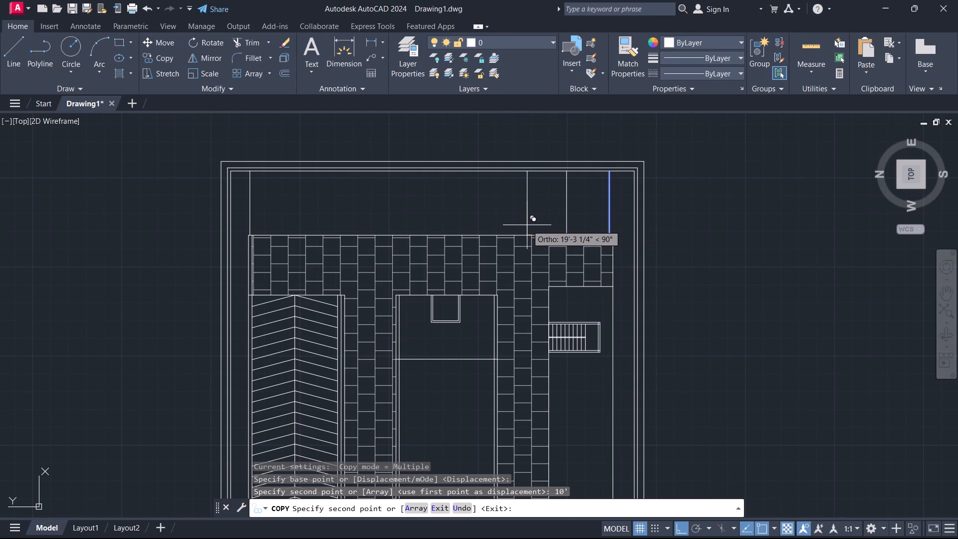
{"action": "type", "text": "10"}
{"action": "key", "text": "apostrophe"}
{"action": "key", "text": "Return"}
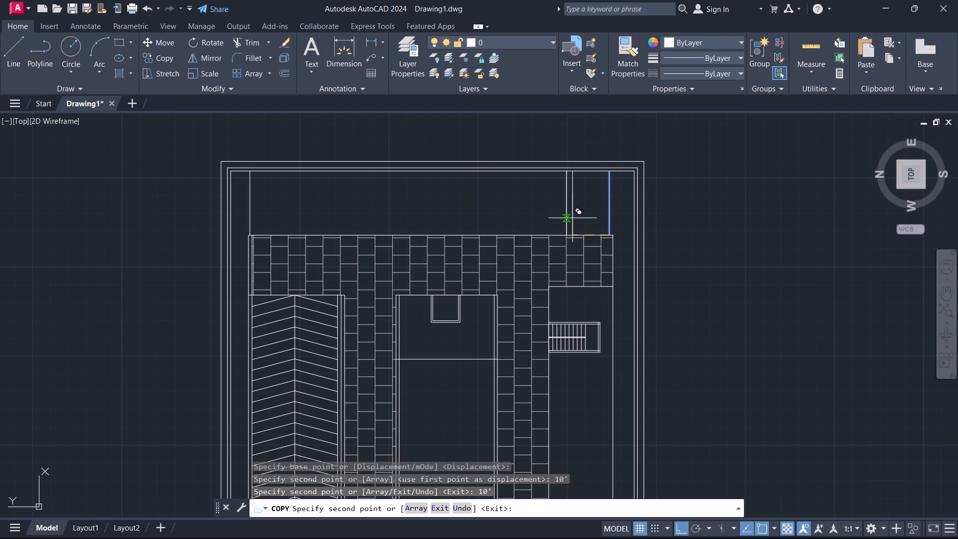
{"action": "key", "text": "Escape"}
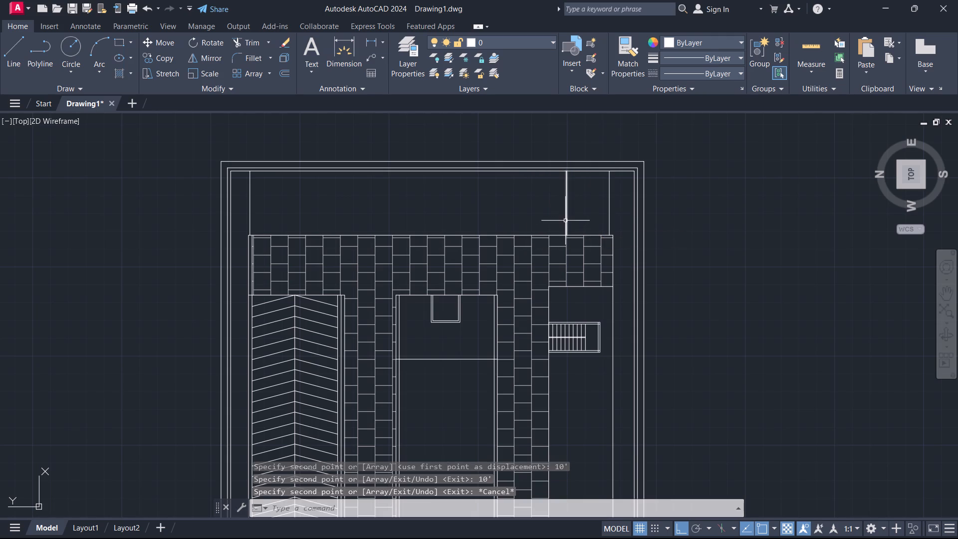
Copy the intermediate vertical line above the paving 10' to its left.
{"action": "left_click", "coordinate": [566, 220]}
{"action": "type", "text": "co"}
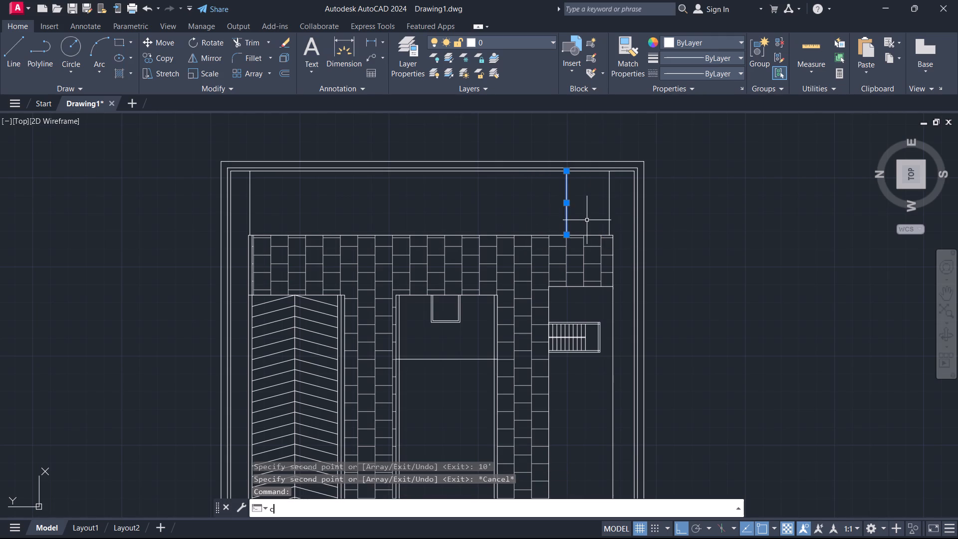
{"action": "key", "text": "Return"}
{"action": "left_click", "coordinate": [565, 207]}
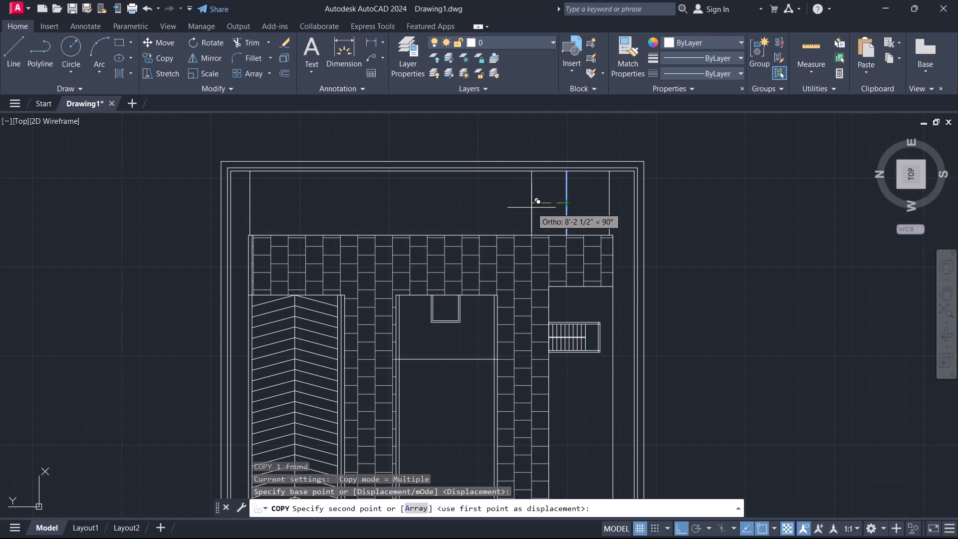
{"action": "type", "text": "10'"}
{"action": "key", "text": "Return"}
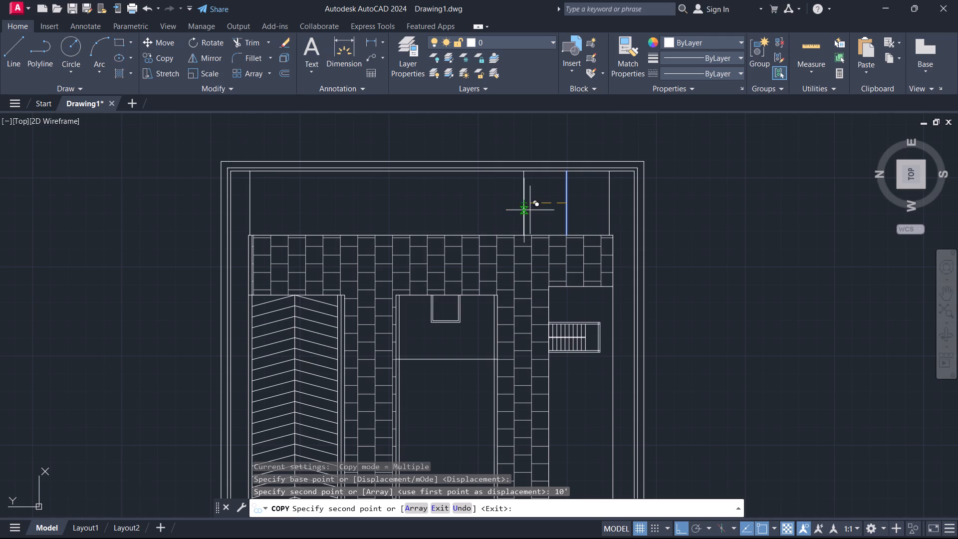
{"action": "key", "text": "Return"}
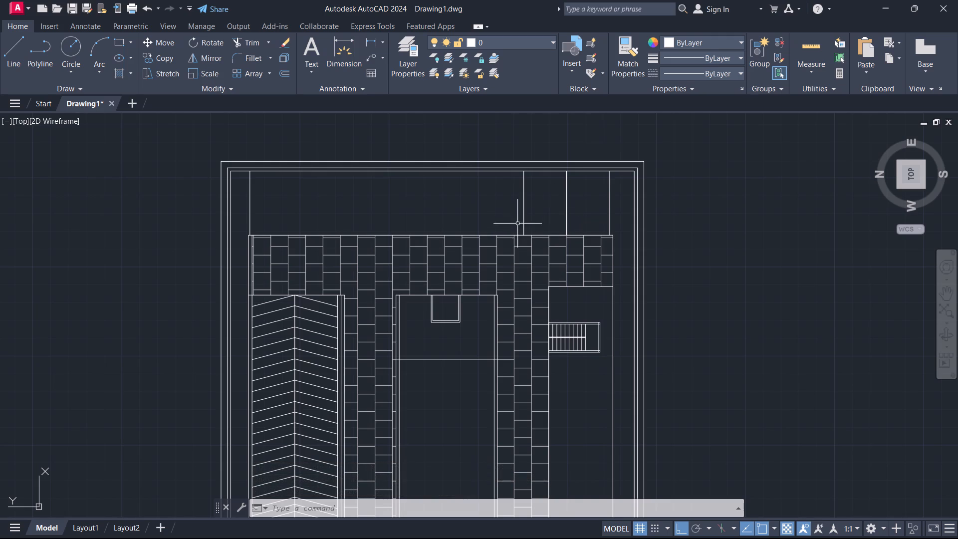
Erase the intermediate vertical lines between the two end lines in the strip above the paving.
{"action": "left_click_drag", "start_coordinate": [578, 211], "coordinate": [553, 216]}
{"action": "left_click", "coordinate": [464, 212]}
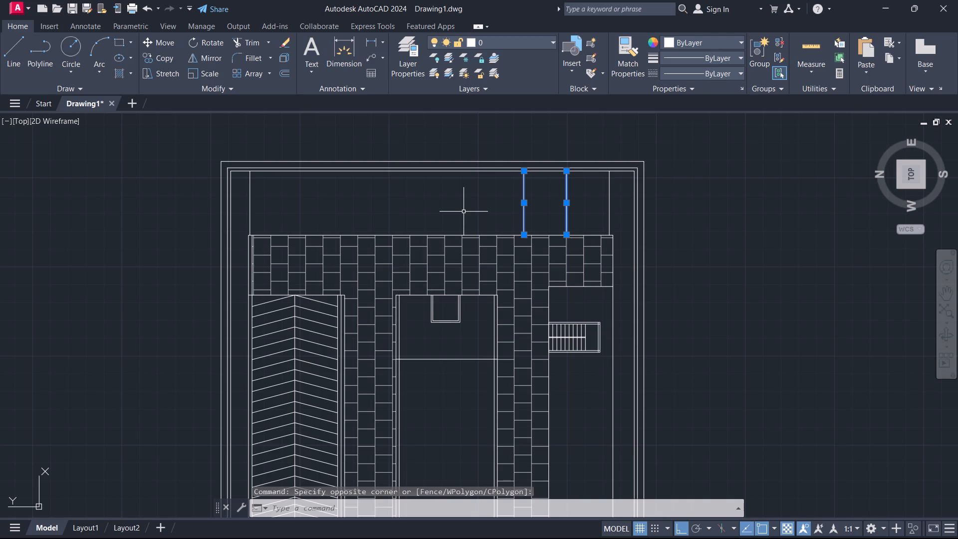
{"action": "key", "text": "e"}
{"action": "key", "text": "Return"}
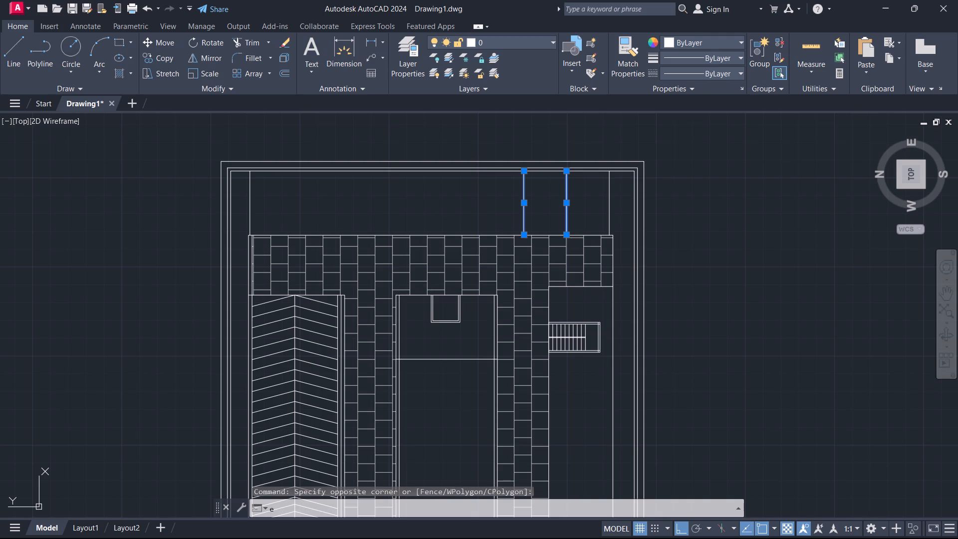
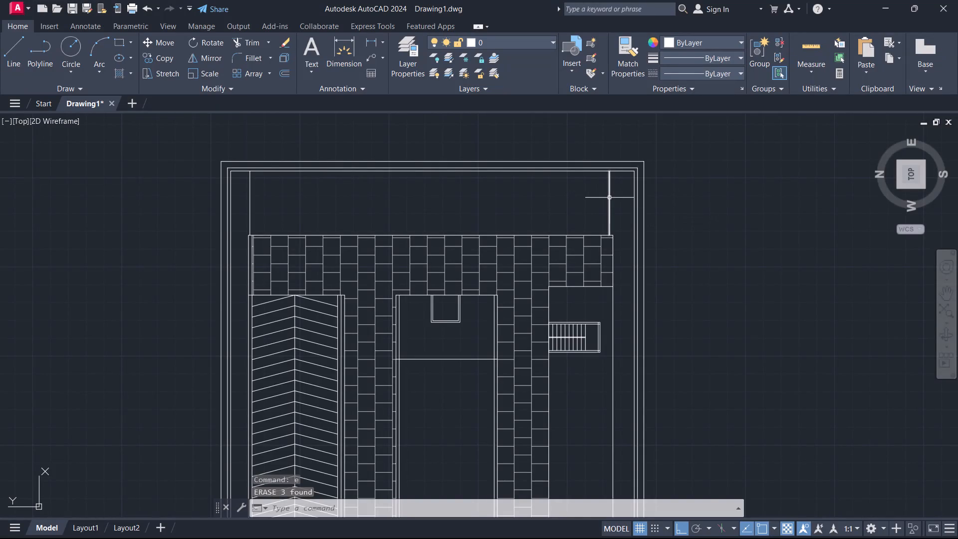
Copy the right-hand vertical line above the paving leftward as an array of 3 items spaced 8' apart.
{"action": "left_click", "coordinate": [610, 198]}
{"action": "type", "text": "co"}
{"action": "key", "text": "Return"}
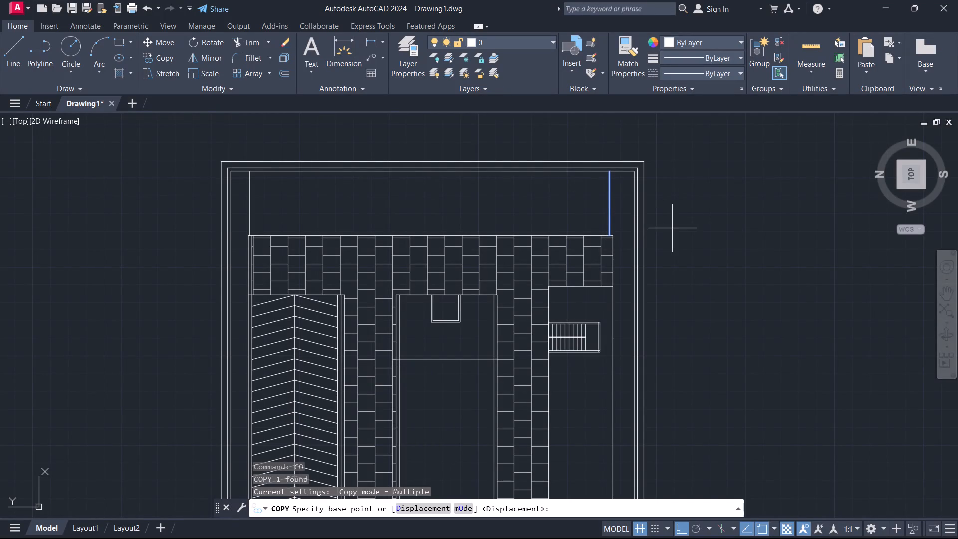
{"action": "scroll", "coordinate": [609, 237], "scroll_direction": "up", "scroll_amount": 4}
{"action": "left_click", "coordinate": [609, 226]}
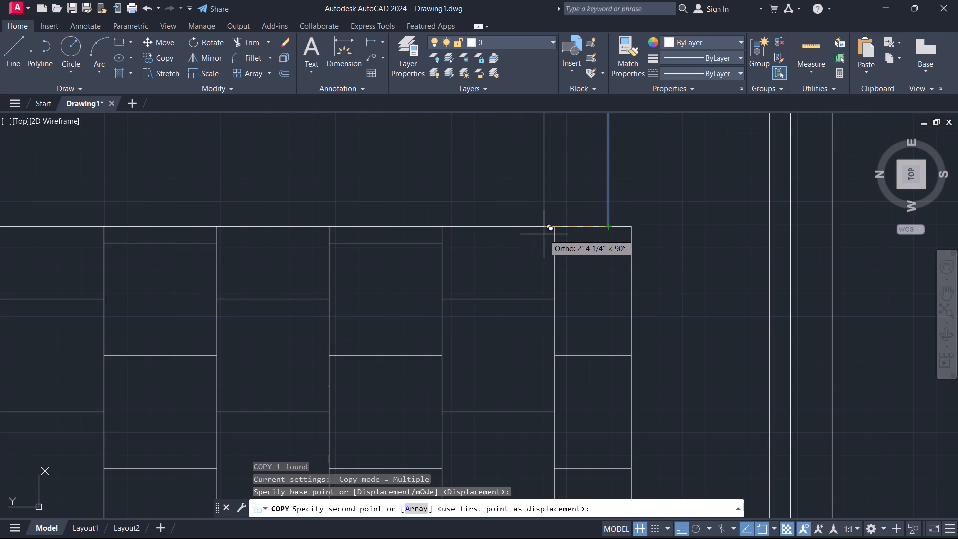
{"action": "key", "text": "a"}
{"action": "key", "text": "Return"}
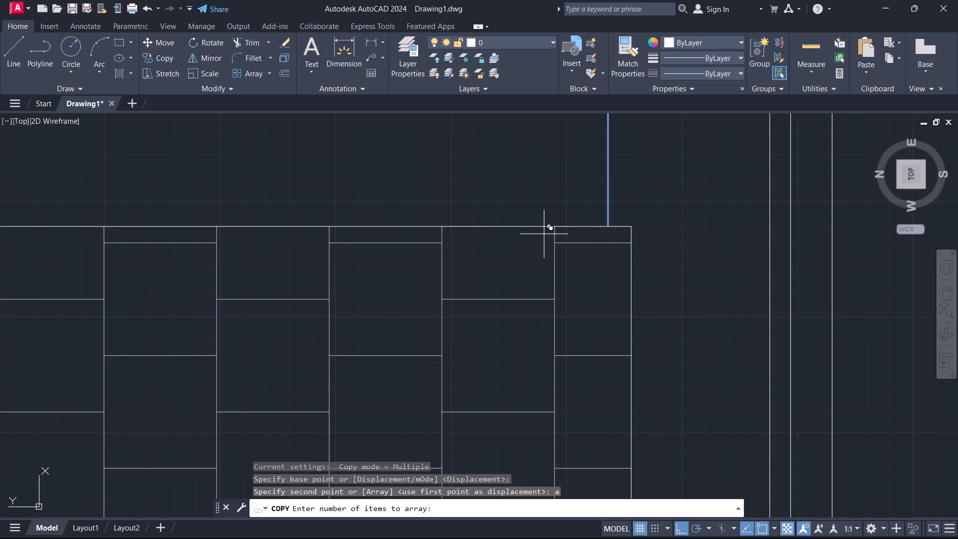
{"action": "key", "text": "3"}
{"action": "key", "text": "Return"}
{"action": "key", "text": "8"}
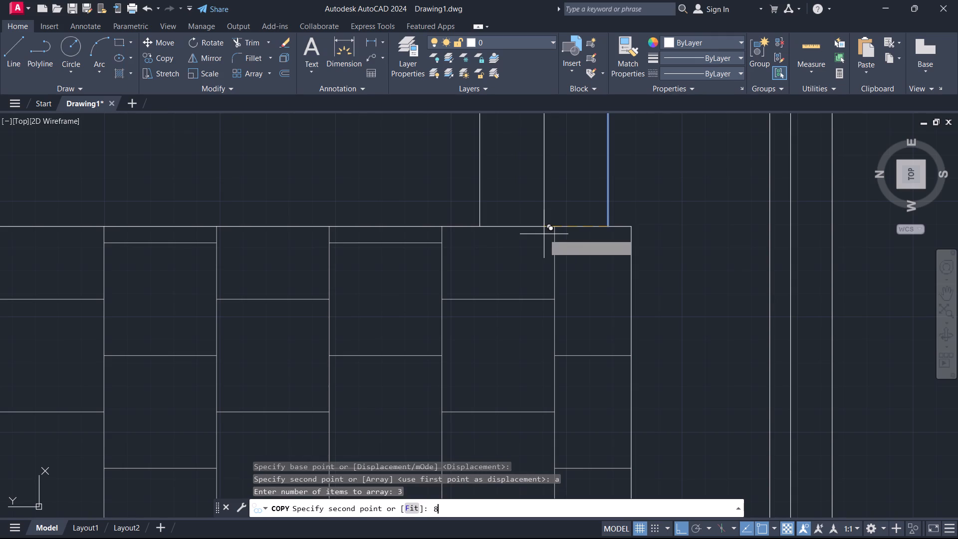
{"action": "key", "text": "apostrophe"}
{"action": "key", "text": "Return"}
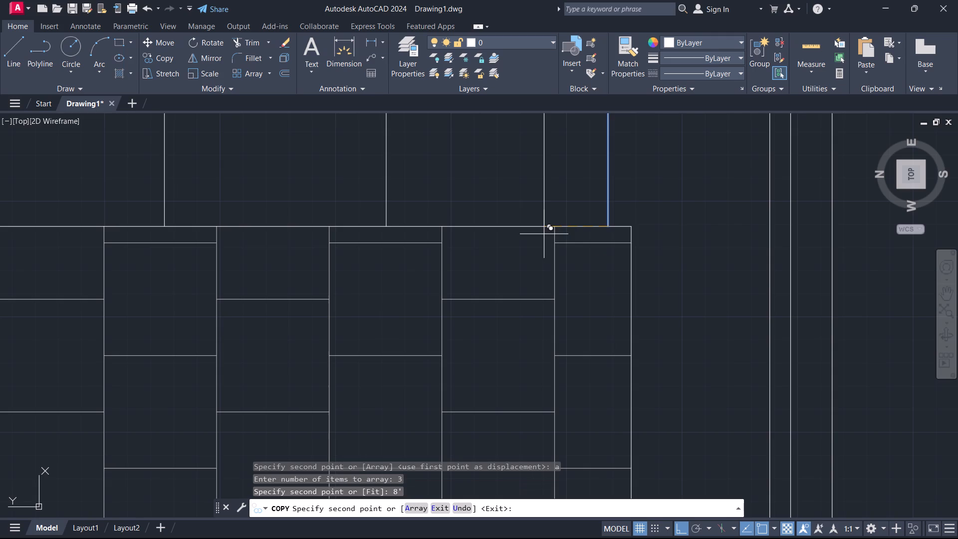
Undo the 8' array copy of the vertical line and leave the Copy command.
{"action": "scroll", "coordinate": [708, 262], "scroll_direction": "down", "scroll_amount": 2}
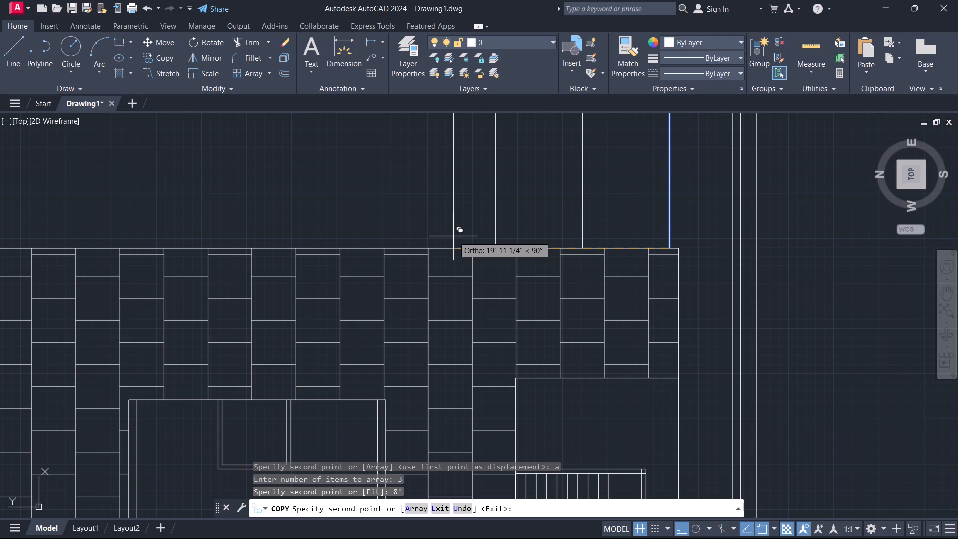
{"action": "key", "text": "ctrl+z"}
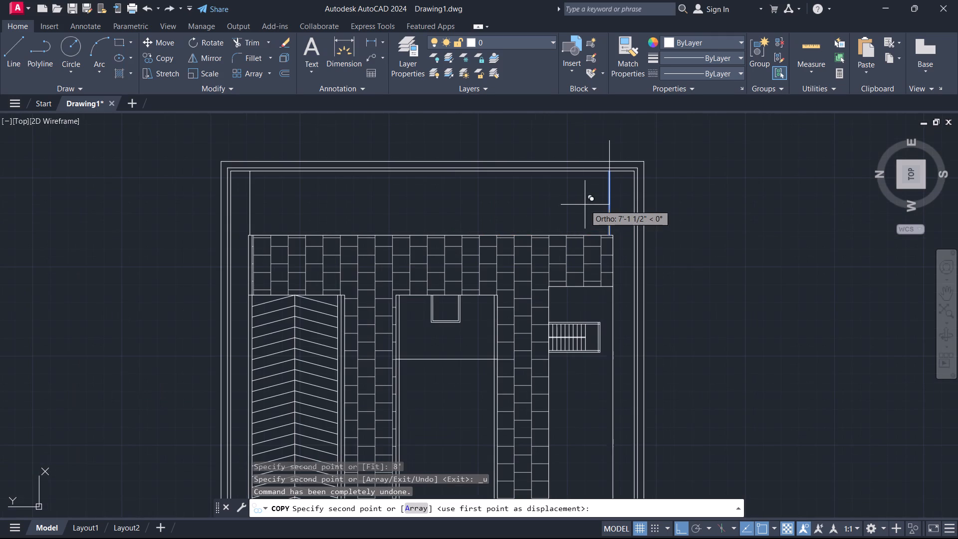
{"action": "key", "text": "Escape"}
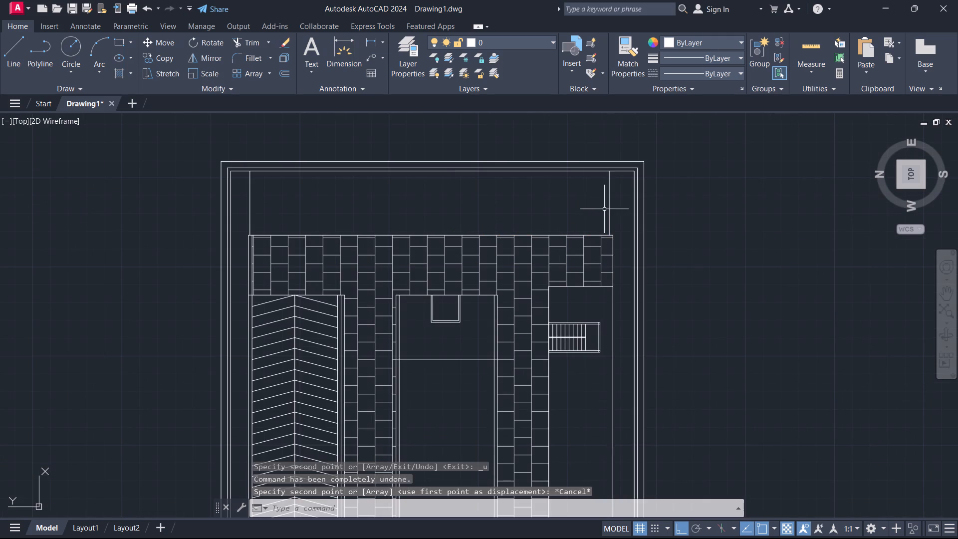
Copy the right-hand vertical line above the paving leftward as an array of 3 items spaced 7' apart.
{"action": "left_click", "coordinate": [610, 209]}
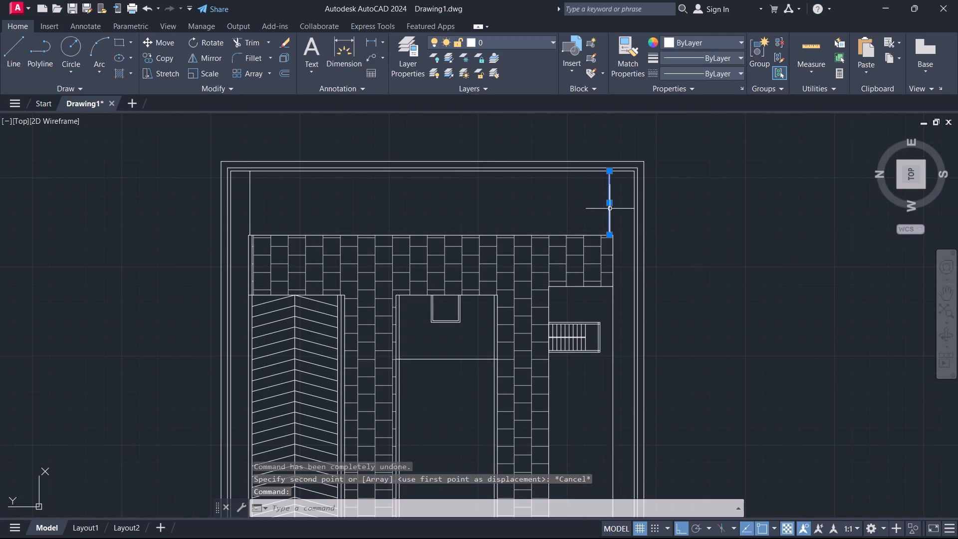
{"action": "type", "text": "co"}
{"action": "key", "text": "Return"}
{"action": "scroll", "coordinate": [613, 232], "scroll_direction": "up", "scroll_amount": 2}
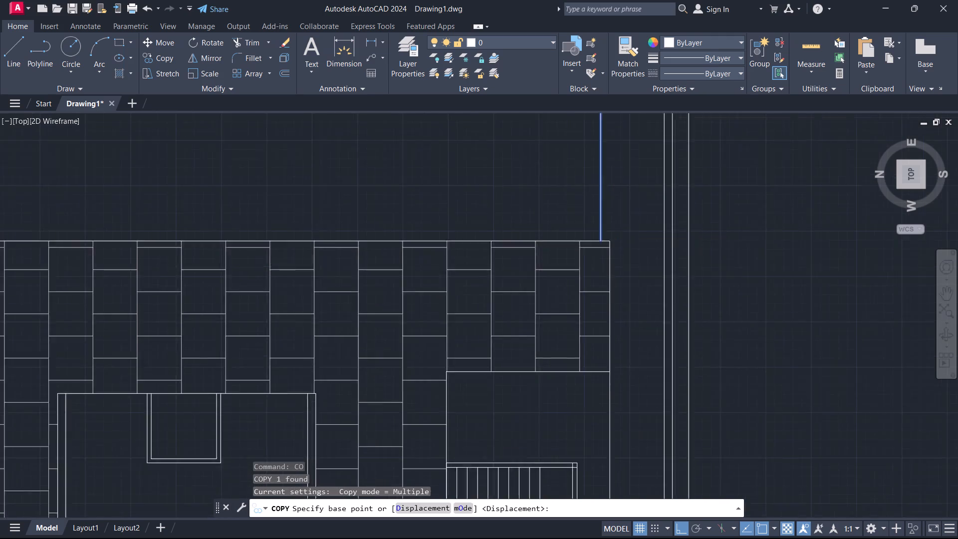
{"action": "scroll", "coordinate": [613, 232], "scroll_direction": "up", "scroll_amount": 1}
{"action": "left_click", "coordinate": [594, 243]}
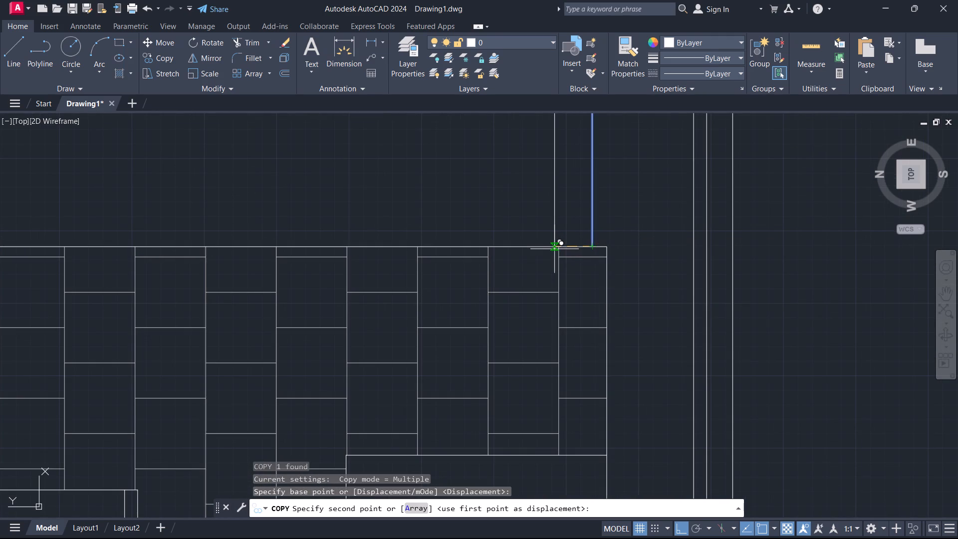
{"action": "key", "text": "a"}
{"action": "key", "text": "Return"}
{"action": "key", "text": "9"}
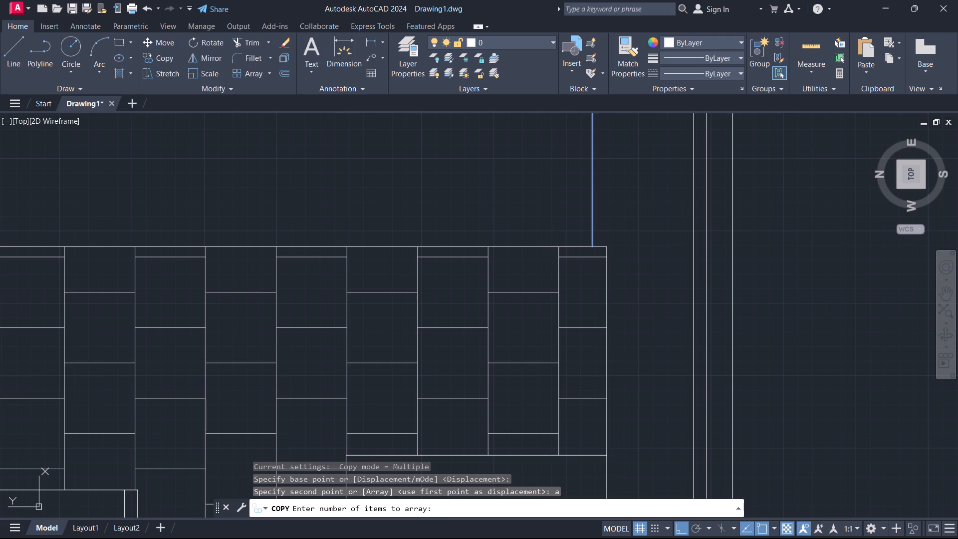
{"action": "key", "text": "shift+quotedbl"}
{"action": "key", "text": "Return"}
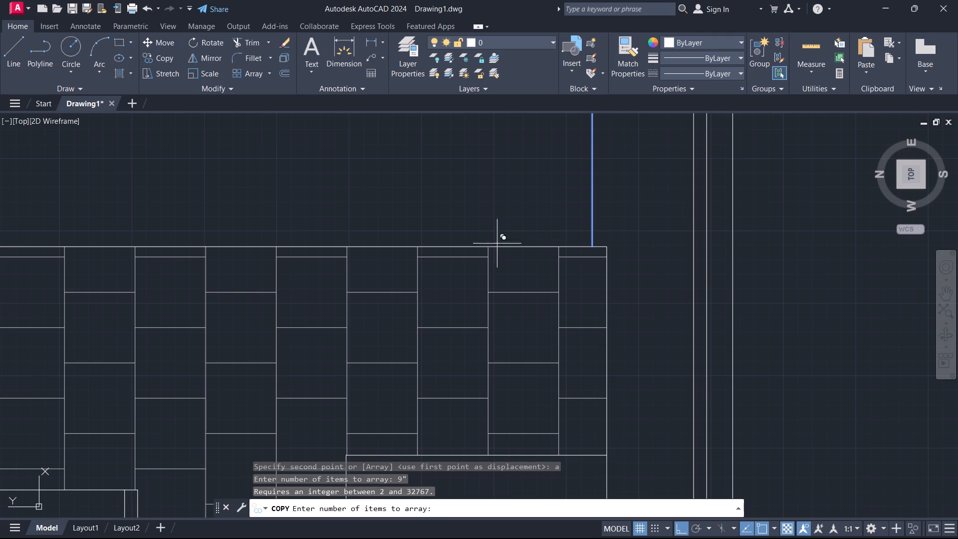
{"action": "key", "text": "3"}
{"action": "key", "text": "Return"}
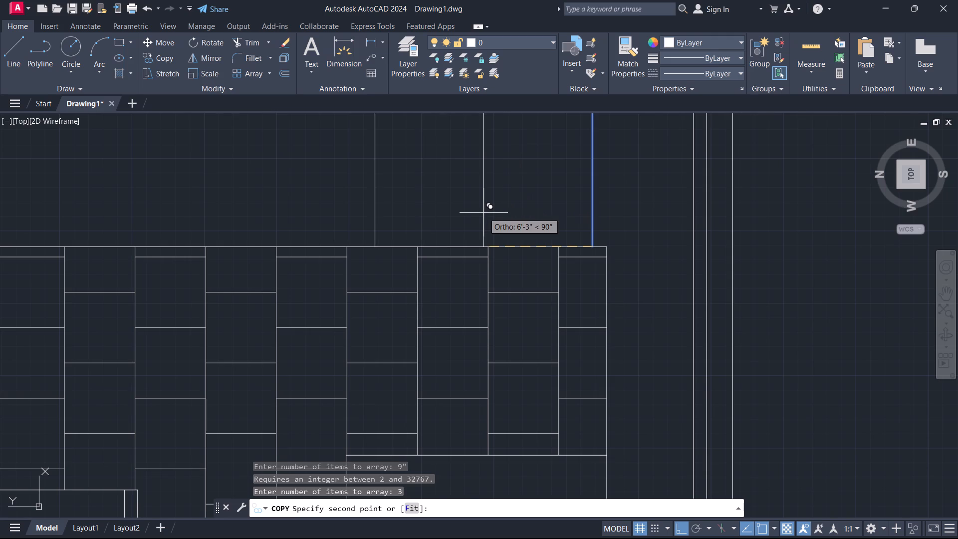
{"action": "scroll", "coordinate": [483, 213], "scroll_direction": "down", "scroll_amount": 1}
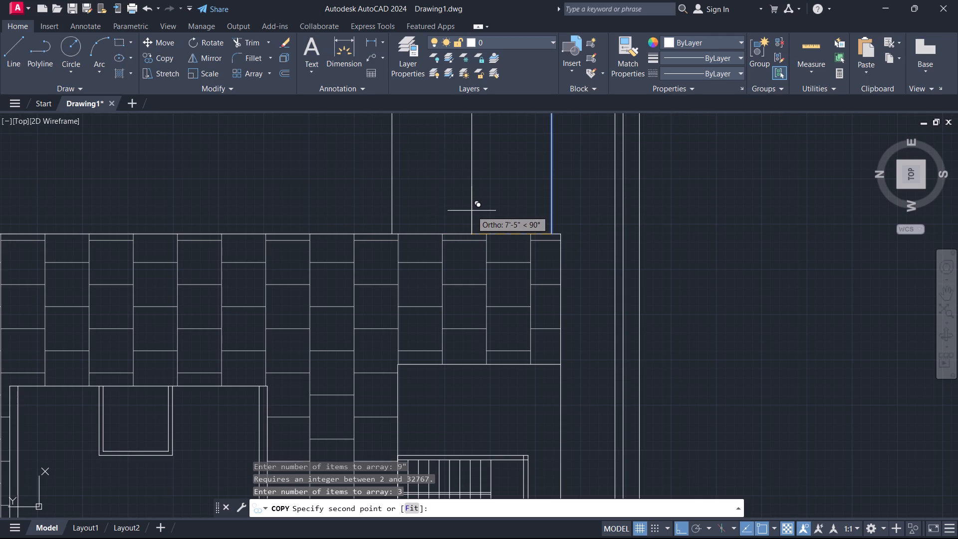
{"action": "key", "text": "7"}
{"action": "key", "text": "apostrophe"}
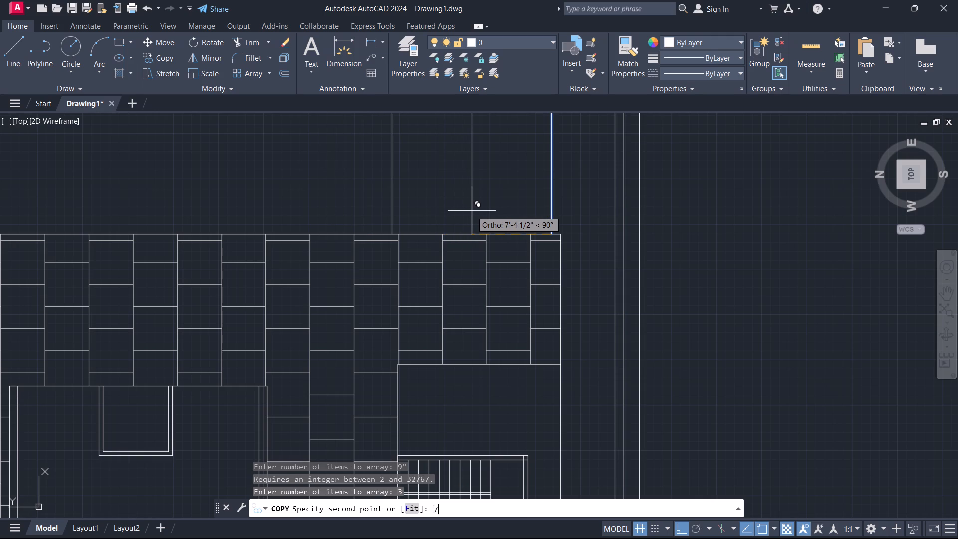
{"action": "key", "text": "Return"}
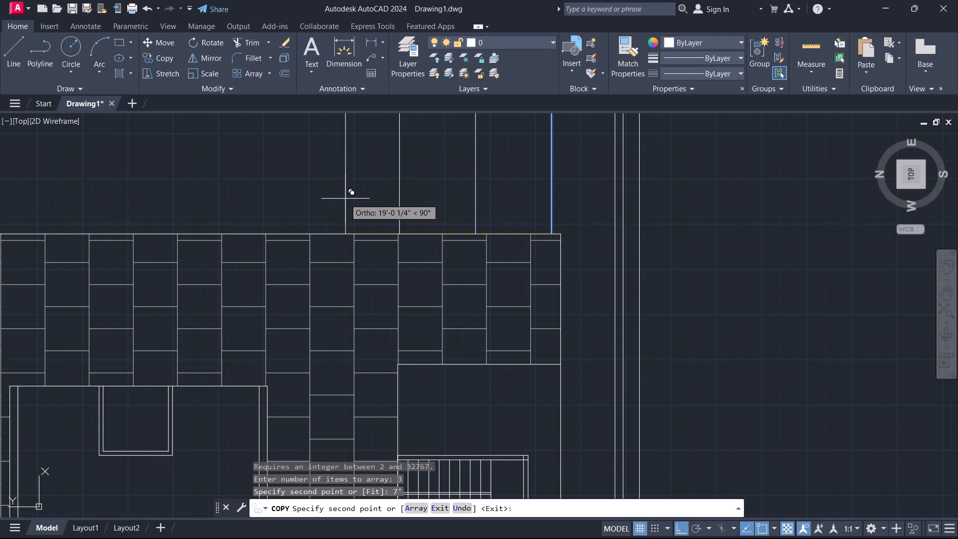
{"action": "key", "text": "Escape"}
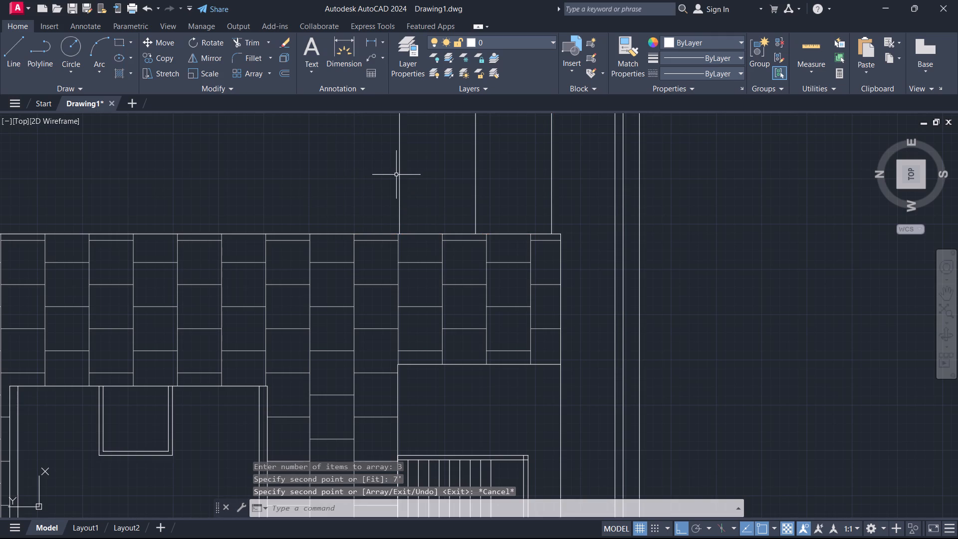
Copy the leftmost of the new 7'-spaced vertical lines another 7' to its left.
{"action": "left_click", "coordinate": [399, 174]}
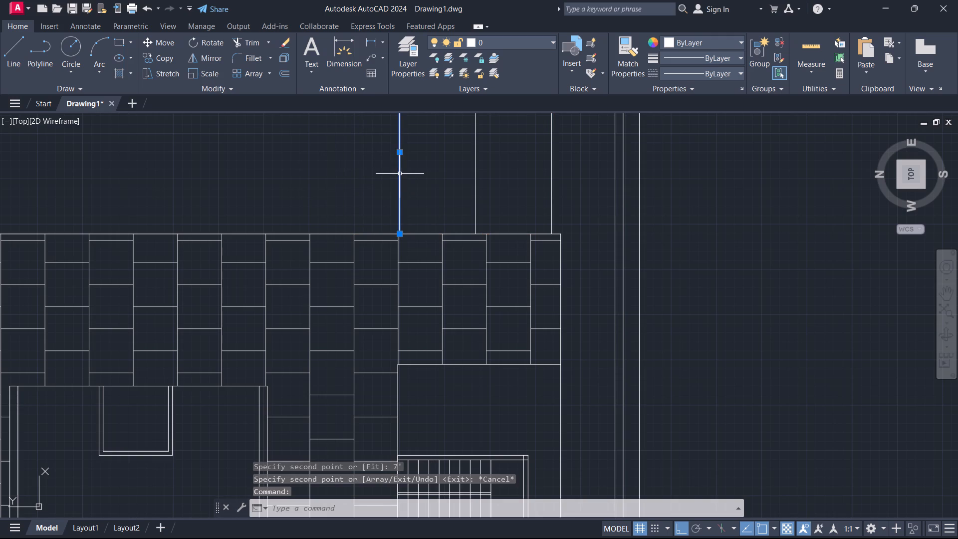
{"action": "type", "text": "co"}
{"action": "key", "text": "Return"}
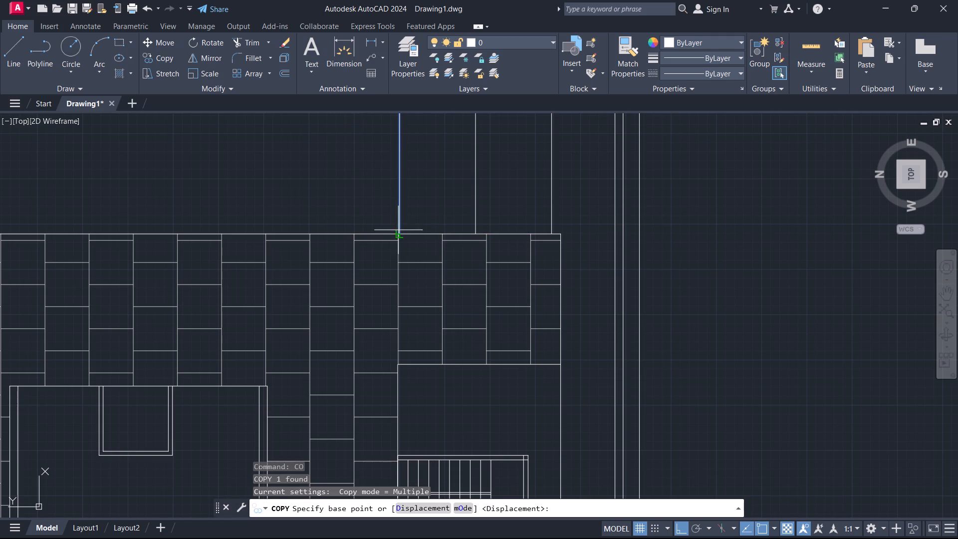
{"action": "left_click", "coordinate": [397, 229]}
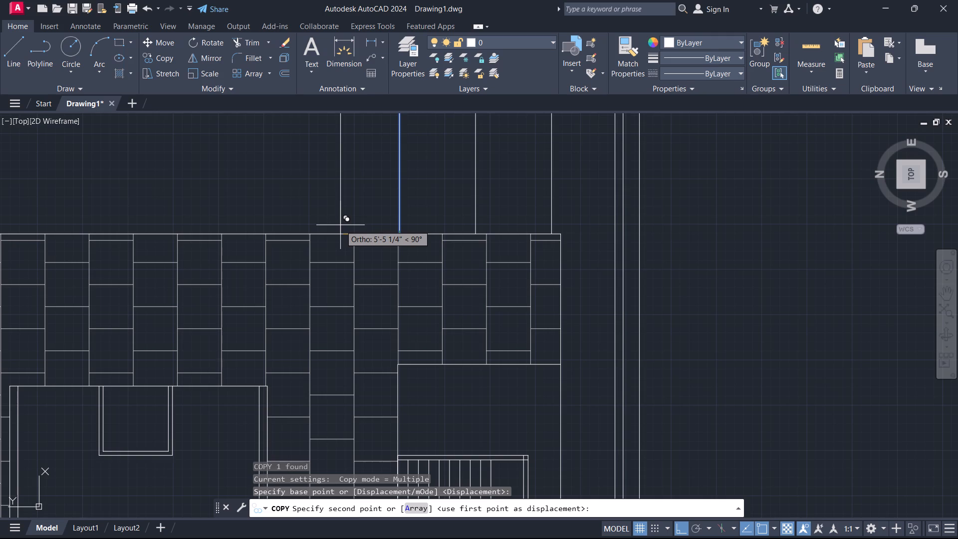
{"action": "type", "text": "7'"}
{"action": "key", "text": "Return"}
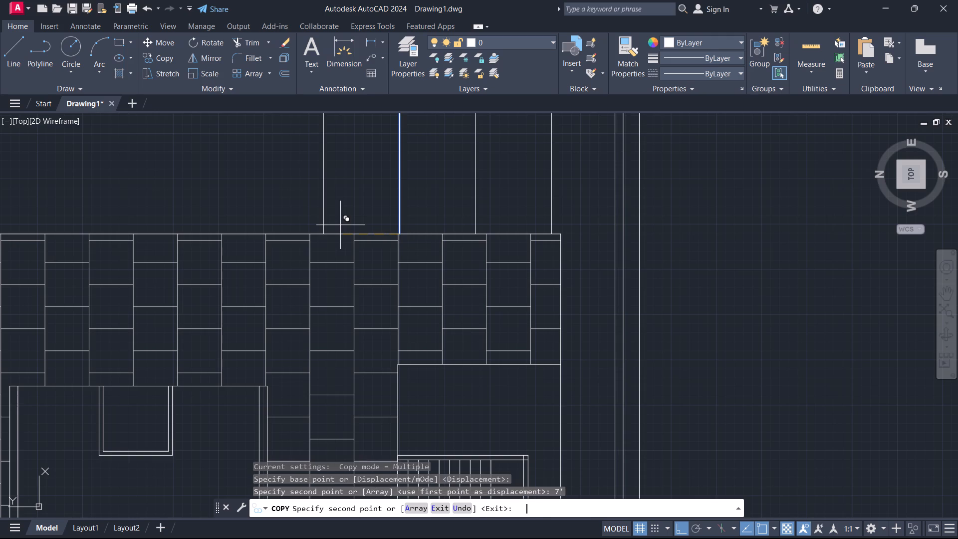
{"action": "key", "text": "Escape"}
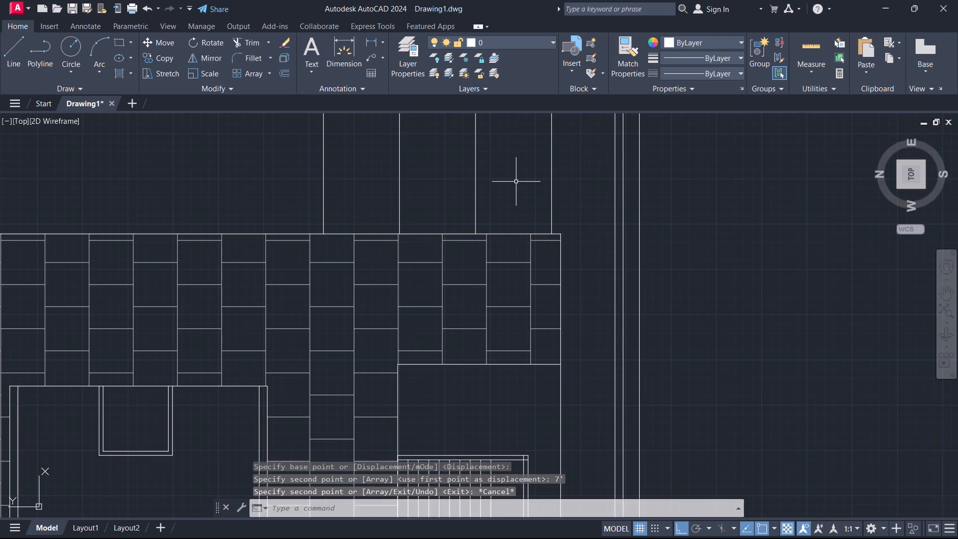
Offset the newest vertical line above the paving, picking the offset distance starting from that line's midpoint.
{"action": "scroll", "coordinate": [533, 201], "scroll_direction": "down", "scroll_amount": 2}
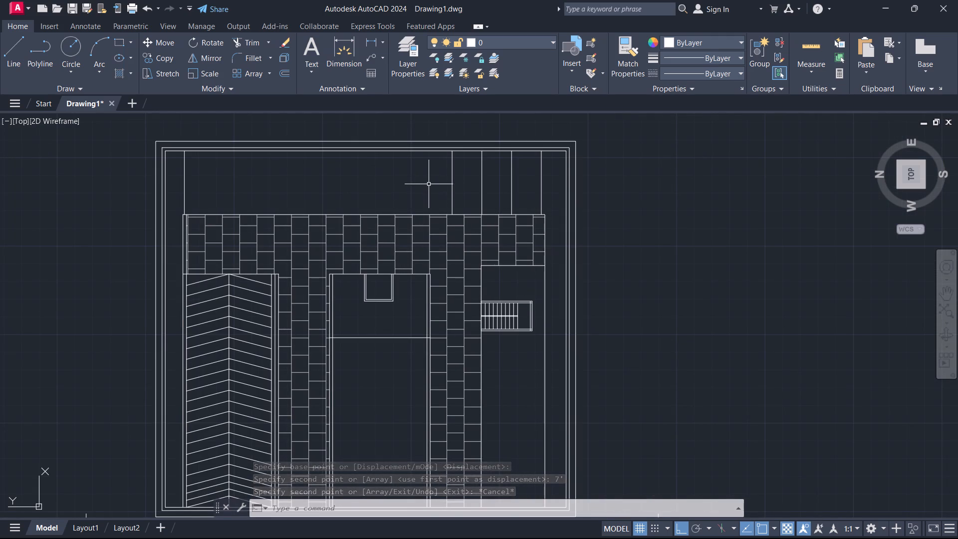
{"action": "scroll", "coordinate": [429, 184], "scroll_direction": "up", "scroll_amount": 1}
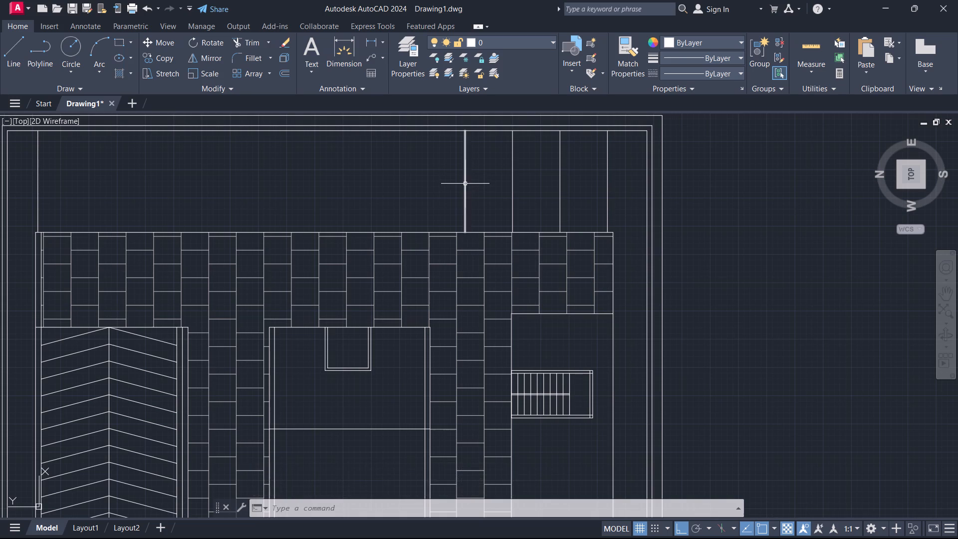
{"action": "left_click", "coordinate": [465, 184]}
{"action": "key", "text": "o"}
{"action": "key", "text": "Return"}
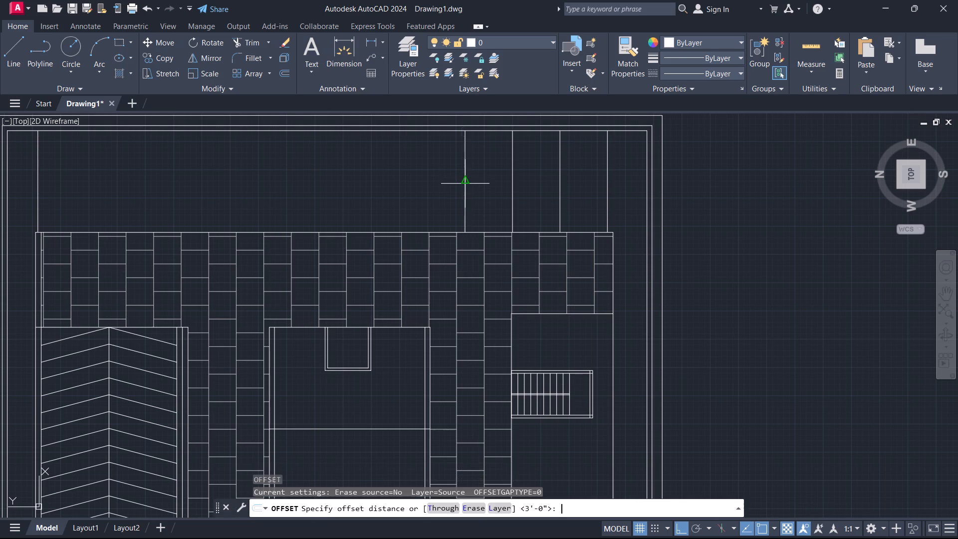
{"action": "left_click", "coordinate": [465, 184]}
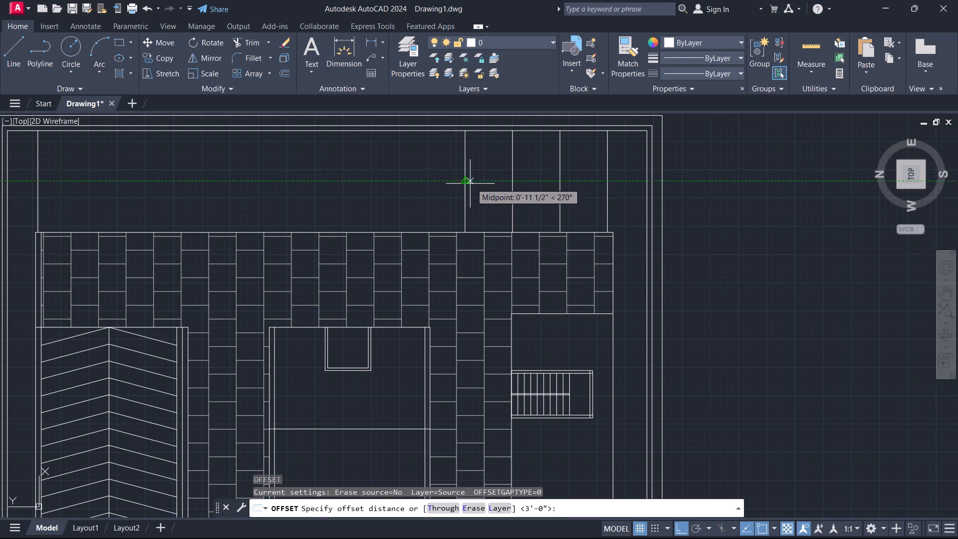
{"action": "left_click", "coordinate": [462, 185]}
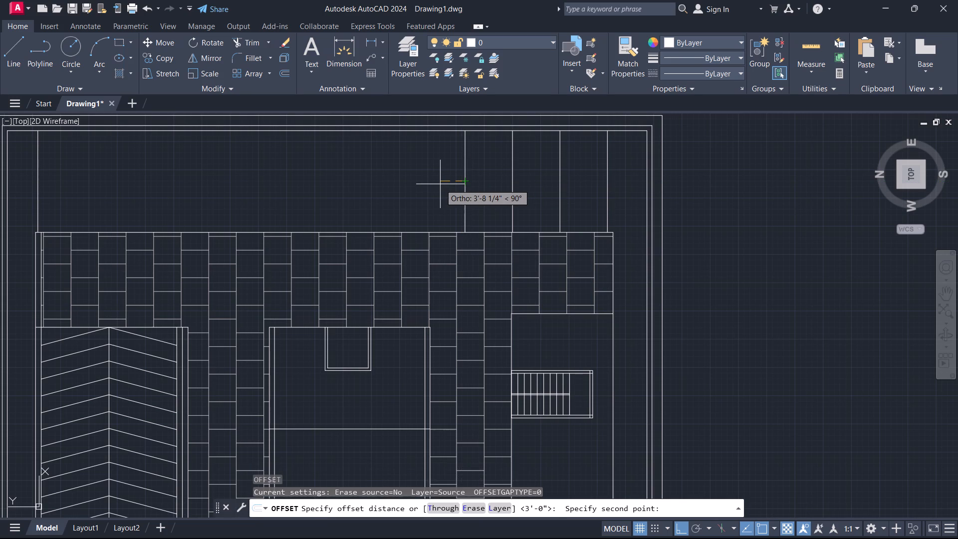
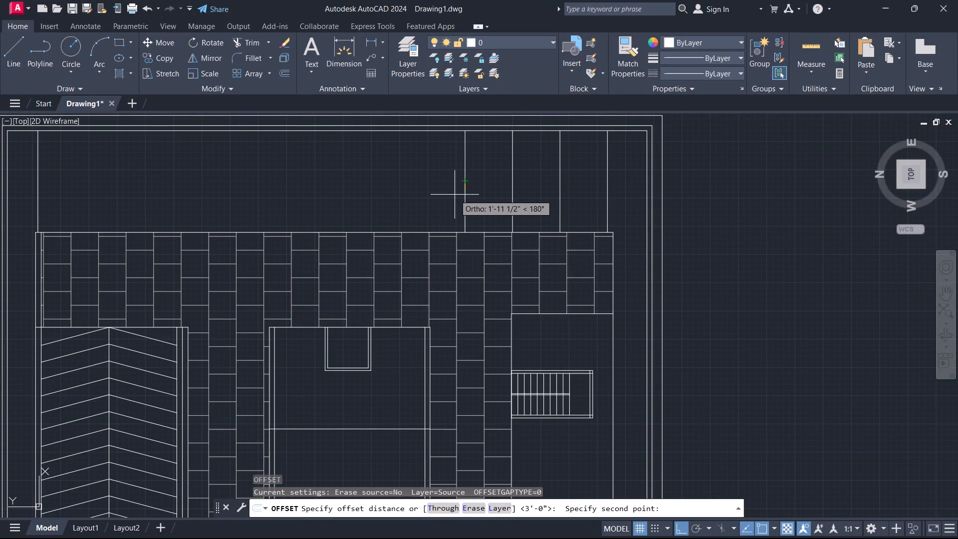
Set the offset distance to 1' and place the offset line on the left side of the newest vertical line.
{"action": "type", "text": "1'"}
{"action": "key", "text": "Return"}
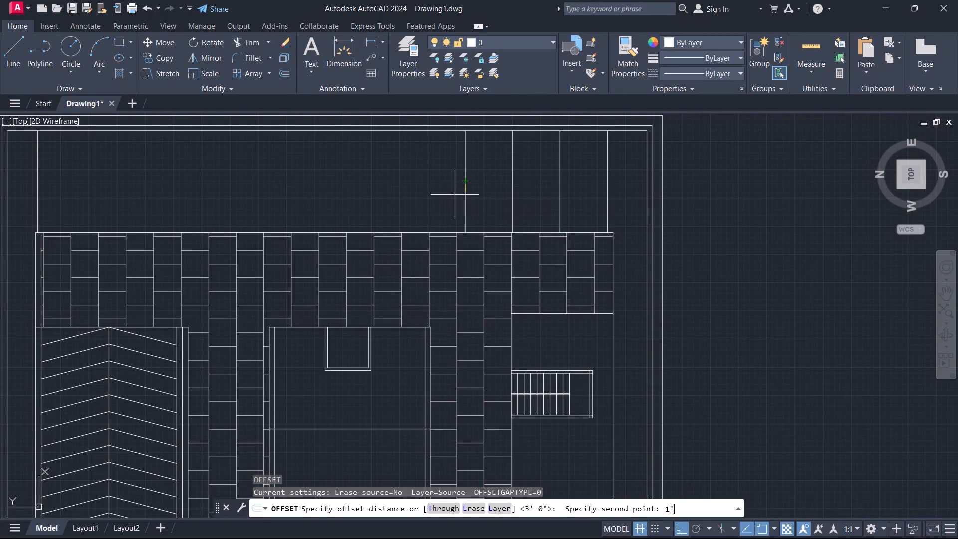
{"action": "left_click", "coordinate": [441, 199]}
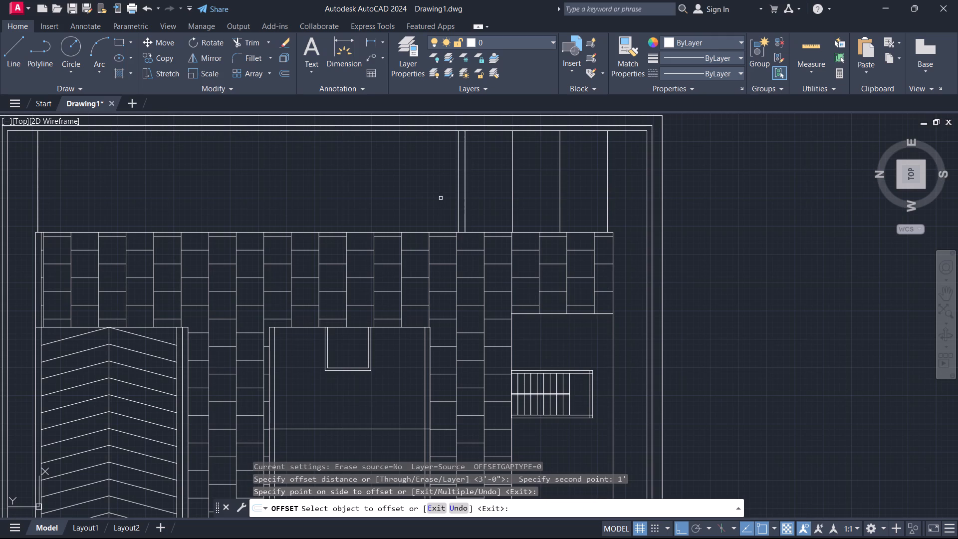
{"action": "key", "text": "Escape"}
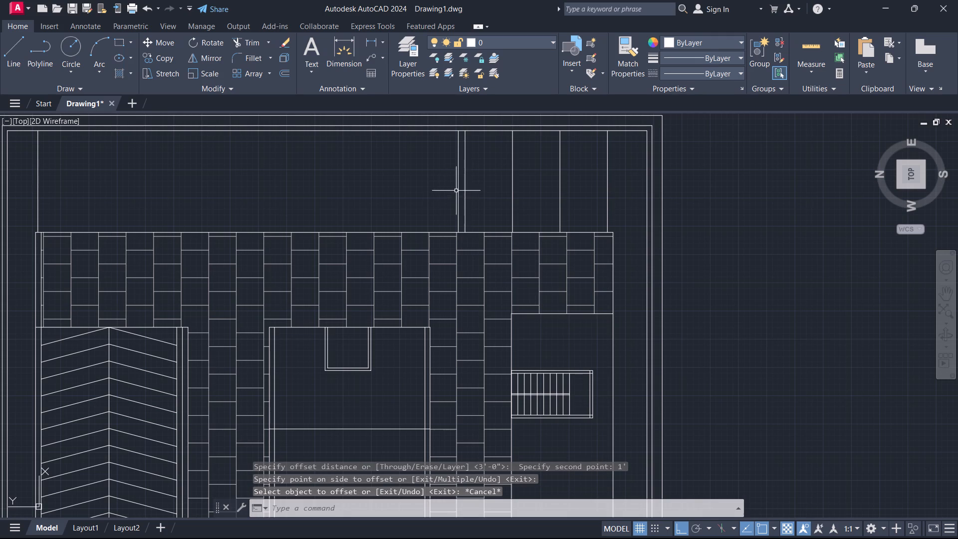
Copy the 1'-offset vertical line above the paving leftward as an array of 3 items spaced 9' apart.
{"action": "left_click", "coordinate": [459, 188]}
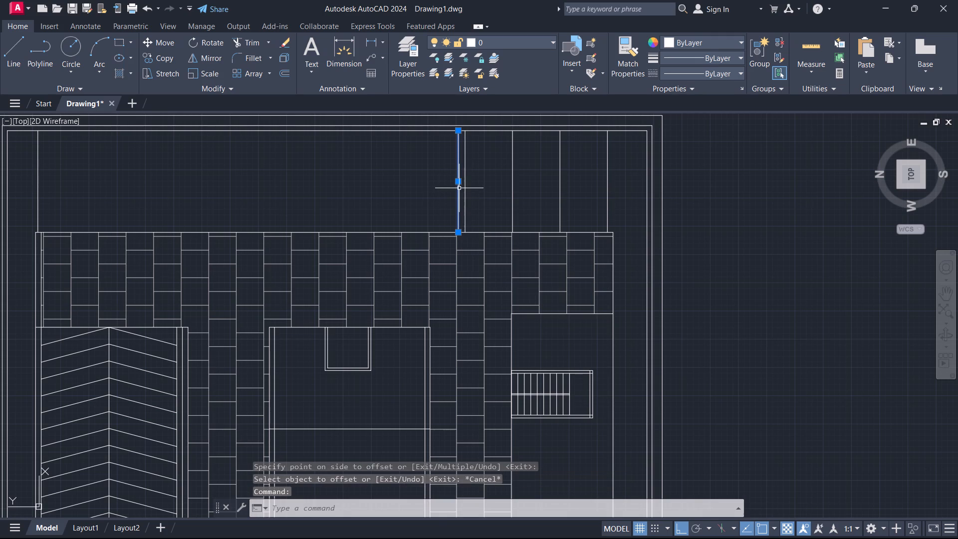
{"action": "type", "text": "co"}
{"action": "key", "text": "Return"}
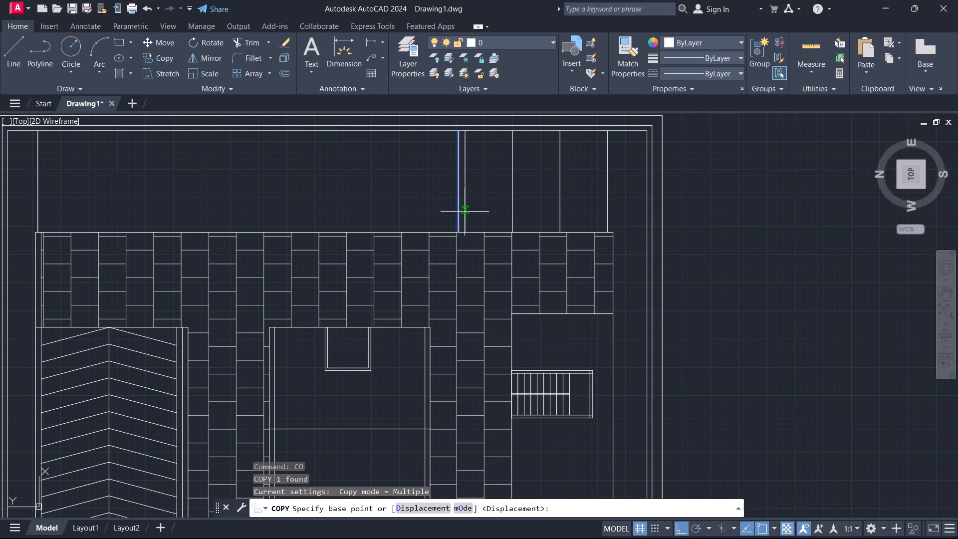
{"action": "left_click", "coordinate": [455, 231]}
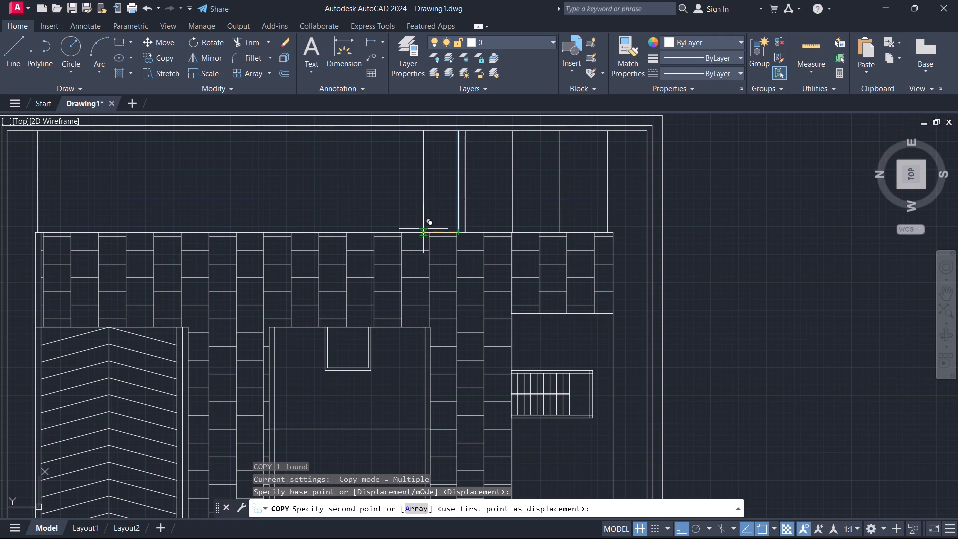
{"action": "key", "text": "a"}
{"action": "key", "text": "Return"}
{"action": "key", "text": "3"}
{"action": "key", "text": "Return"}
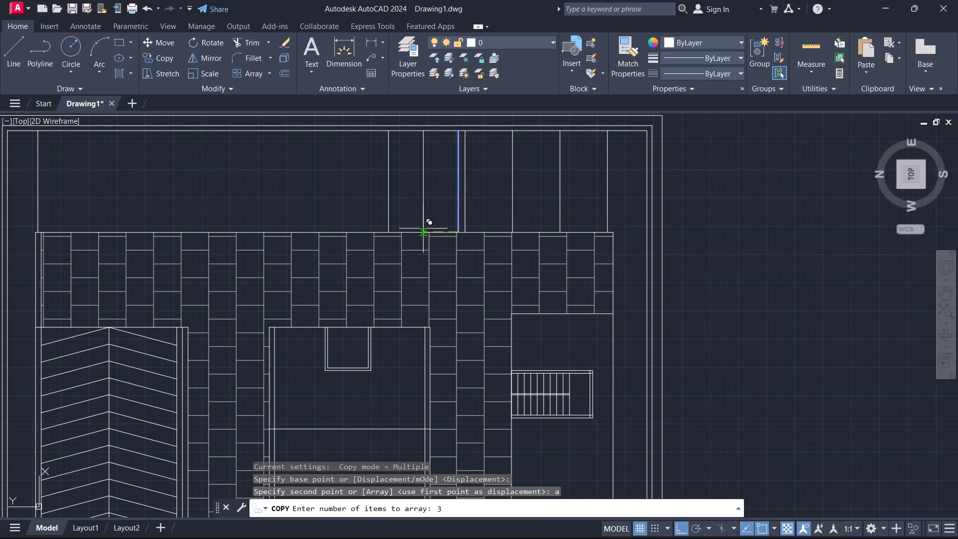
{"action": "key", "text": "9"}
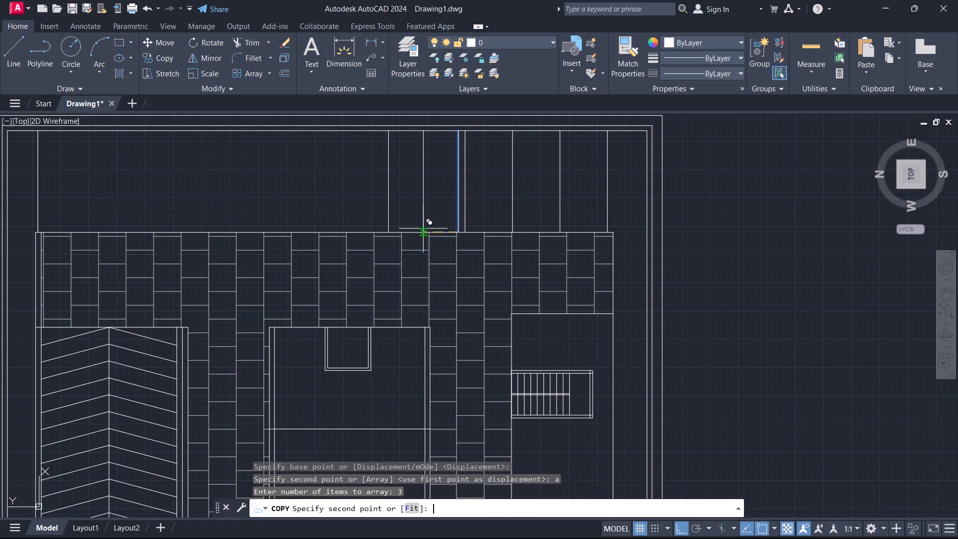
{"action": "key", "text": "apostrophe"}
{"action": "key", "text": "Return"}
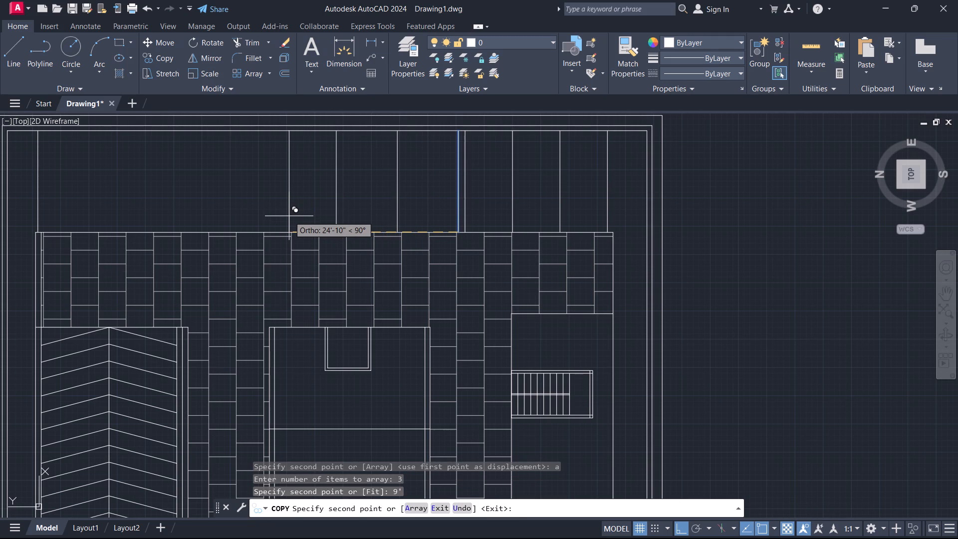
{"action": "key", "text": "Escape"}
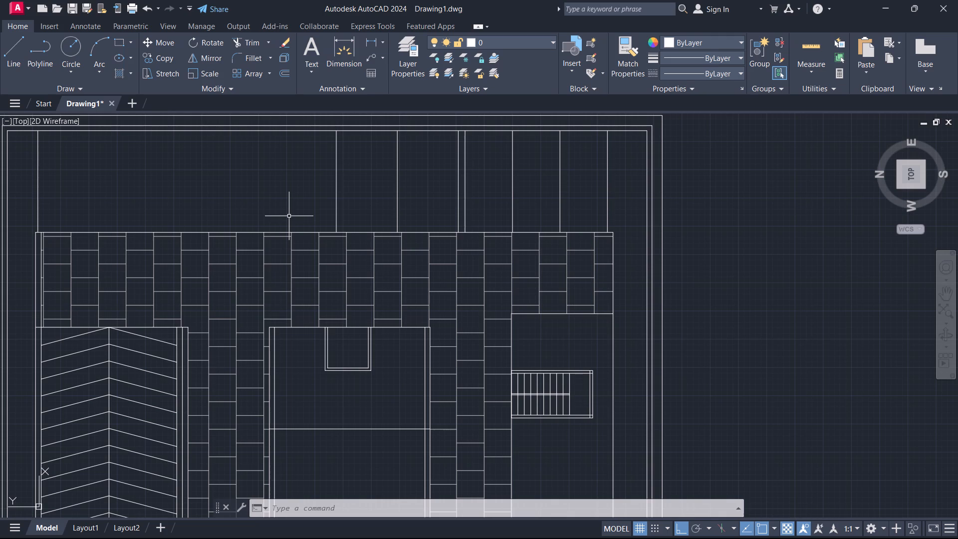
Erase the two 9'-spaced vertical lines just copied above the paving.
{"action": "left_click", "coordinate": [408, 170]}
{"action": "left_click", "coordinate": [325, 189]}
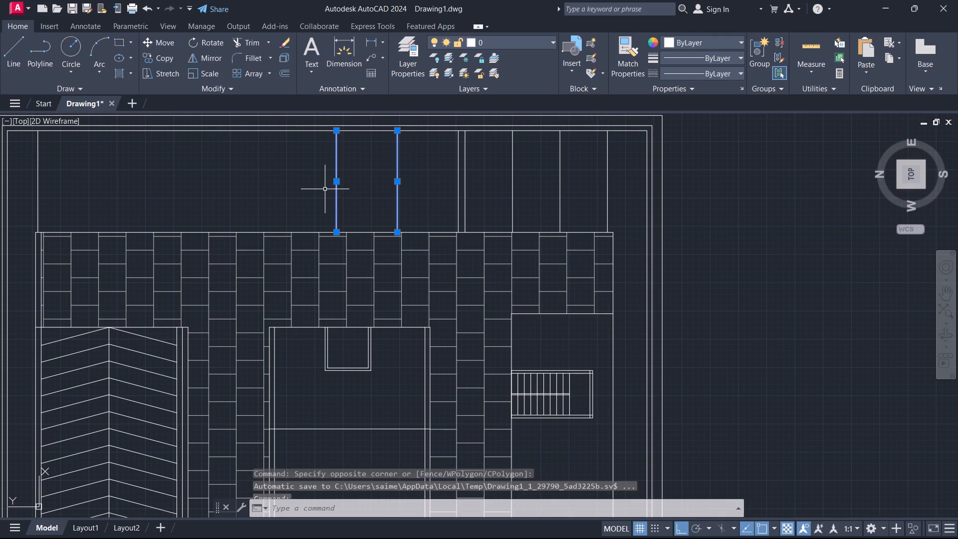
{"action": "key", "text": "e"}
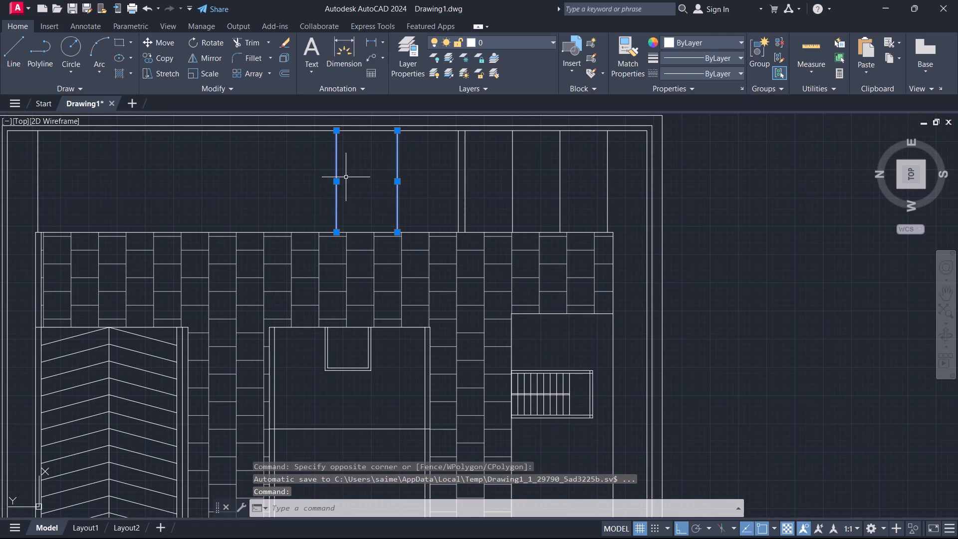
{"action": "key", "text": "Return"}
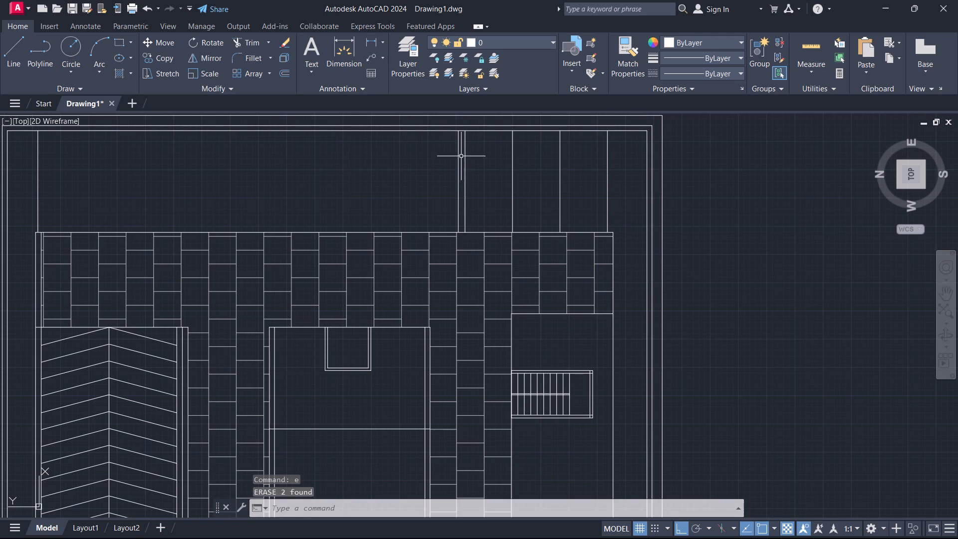
Copy the 1'-offset vertical line leftward again as an array of 3 items spaced 9' apart.
{"action": "left_click", "coordinate": [459, 162]}
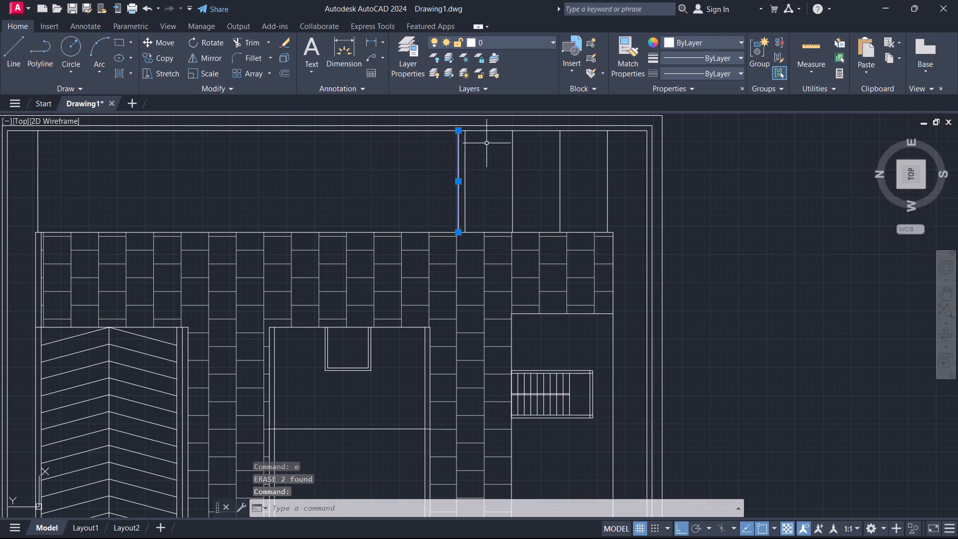
{"action": "type", "text": "co"}
{"action": "key", "text": "Return"}
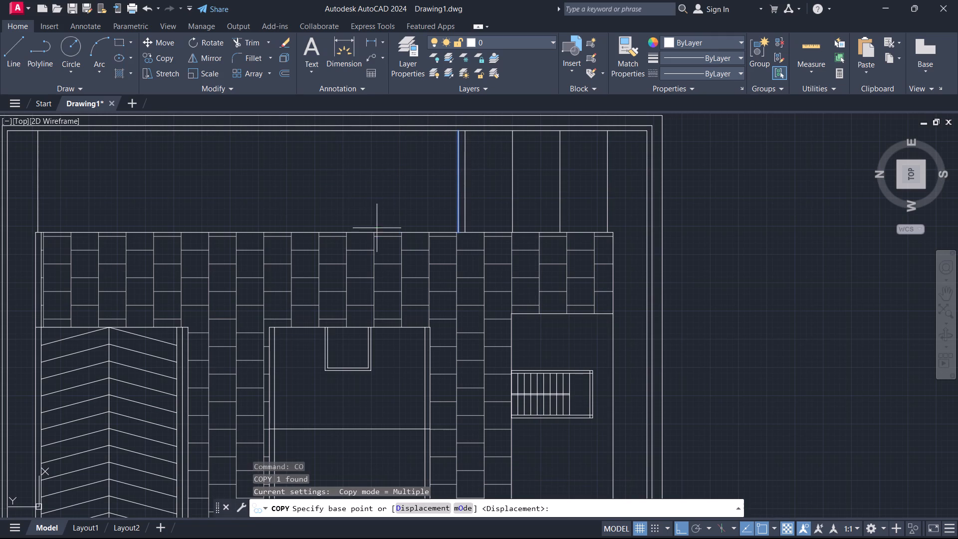
{"action": "left_click", "coordinate": [460, 231]}
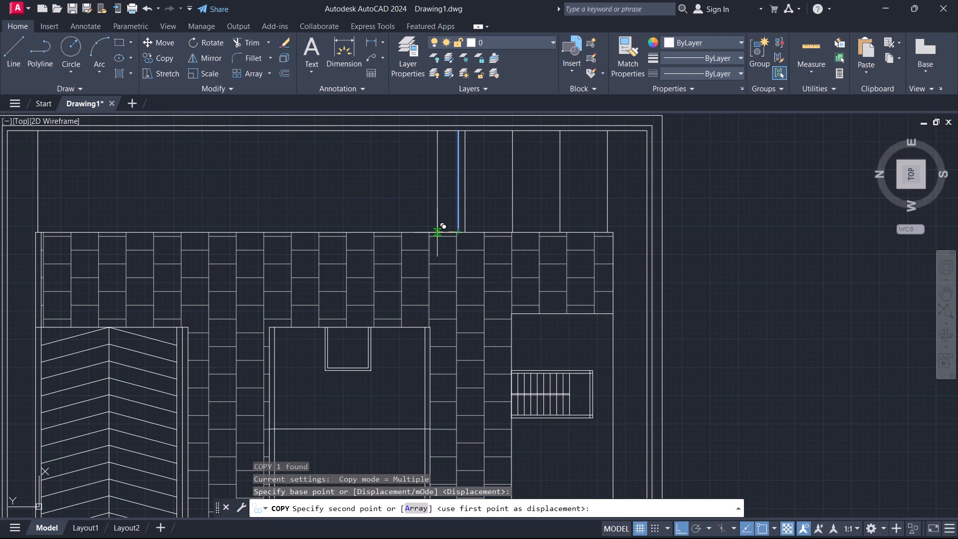
{"action": "key", "text": "a"}
{"action": "key", "text": "Return"}
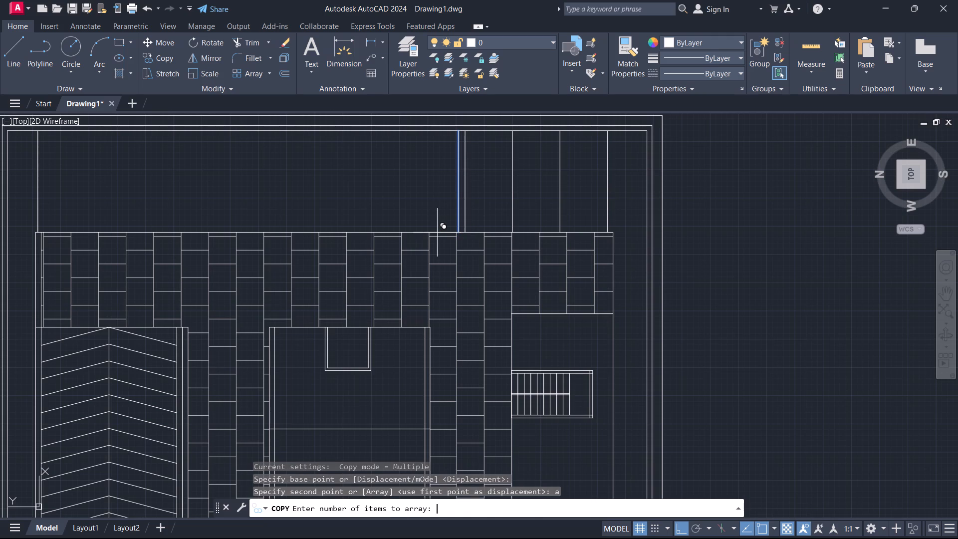
{"action": "key", "text": "3"}
{"action": "key", "text": "Return"}
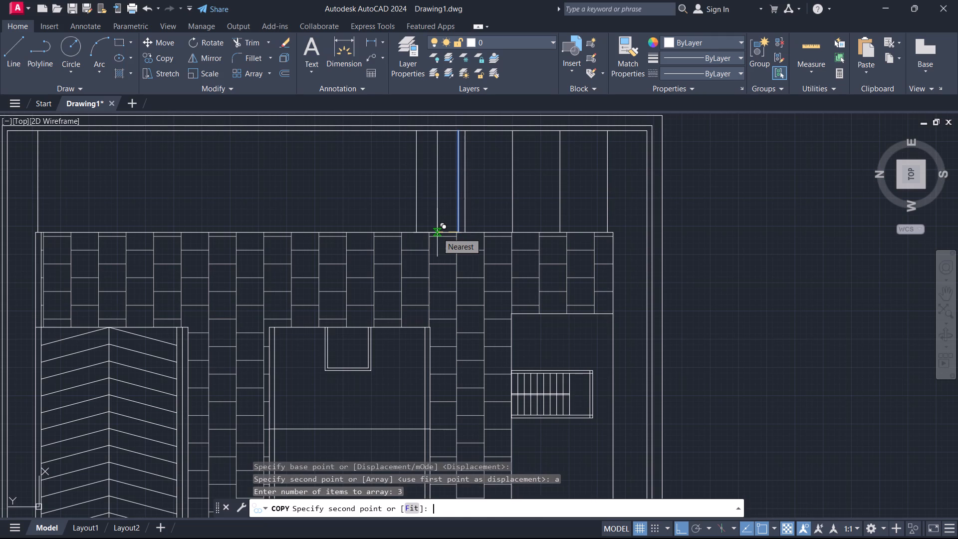
{"action": "type", "text": "9'"}
{"action": "key", "text": "Return"}
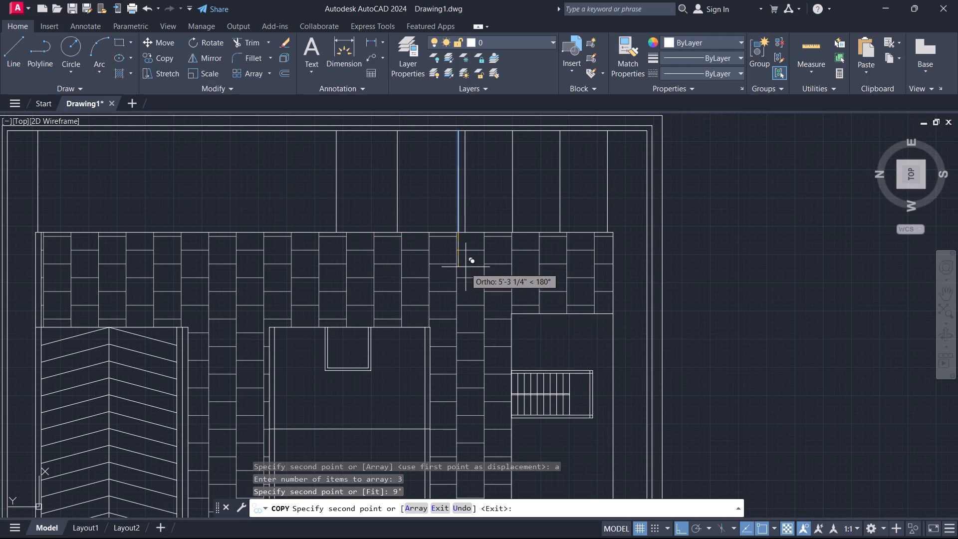
{"action": "key", "text": "Escape"}
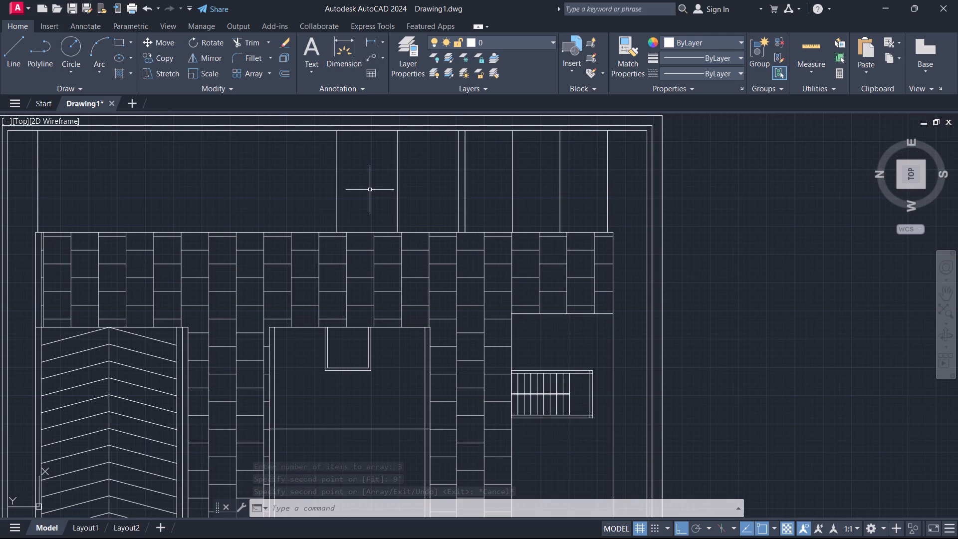
Offset the leftmost of the new 9'-spaced vertical lines by 3', entering 5' for the side point.
{"action": "middle_click_drag", "start_coordinate": [360, 196], "coordinate": [494, 232]}
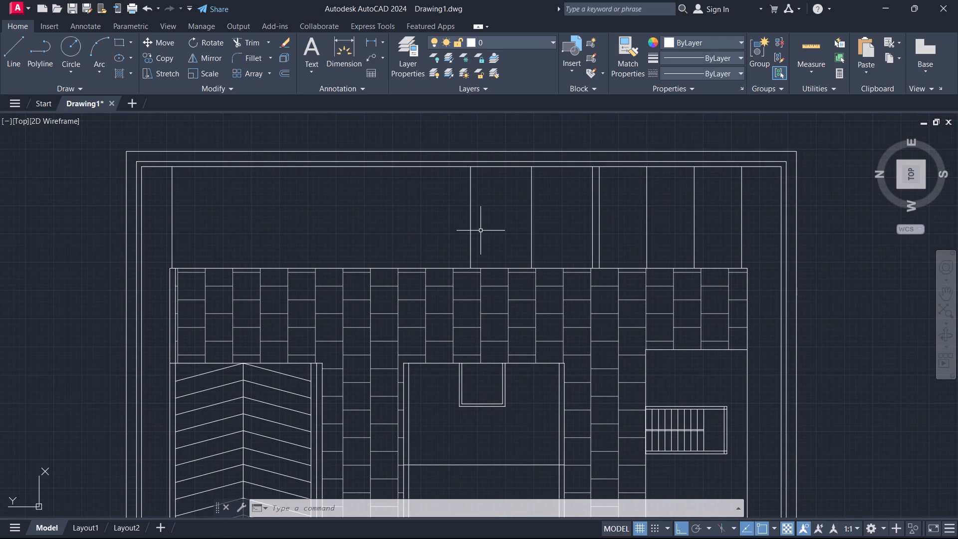
{"action": "left_click", "coordinate": [470, 226]}
{"action": "key", "text": "o"}
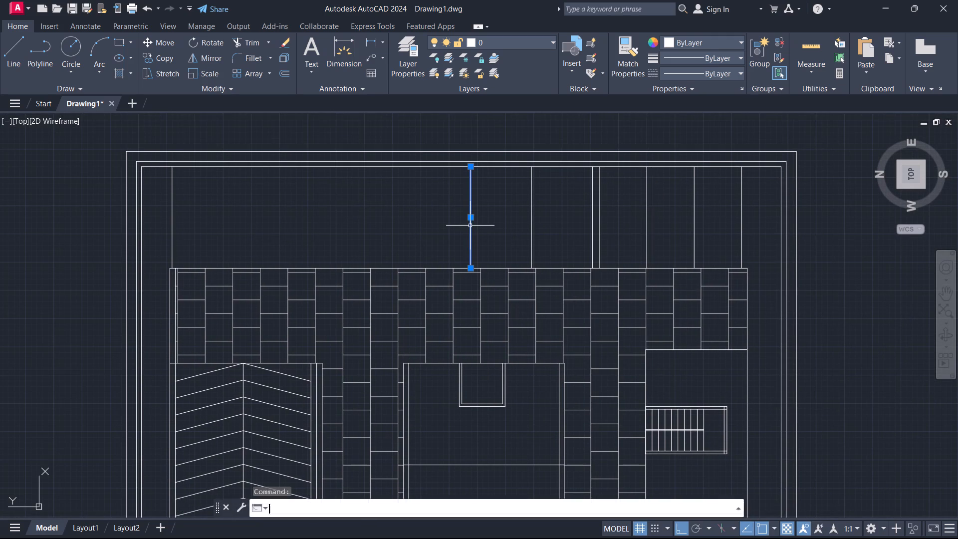
{"action": "key", "text": "Return"}
{"action": "left_click", "coordinate": [467, 224]}
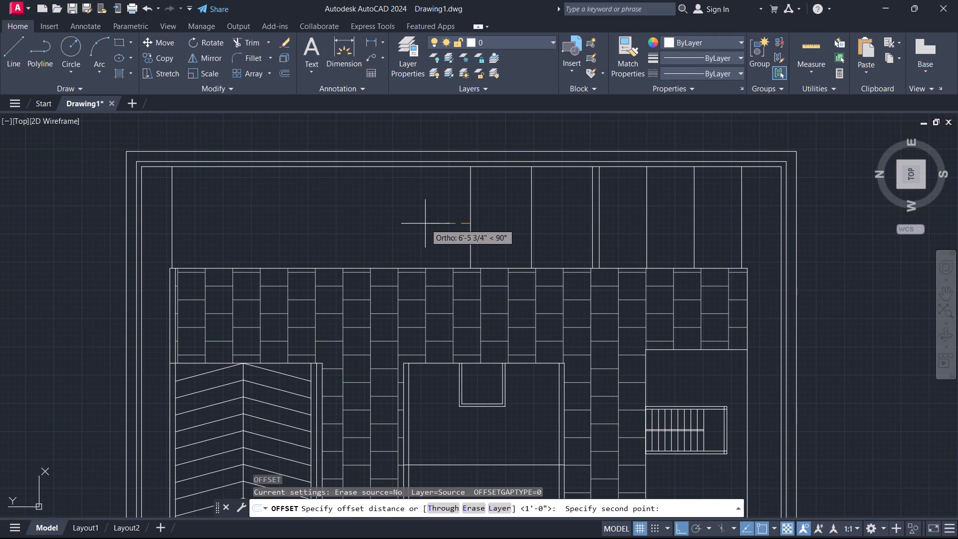
{"action": "type", "text": "3'"}
{"action": "key", "text": "Return"}
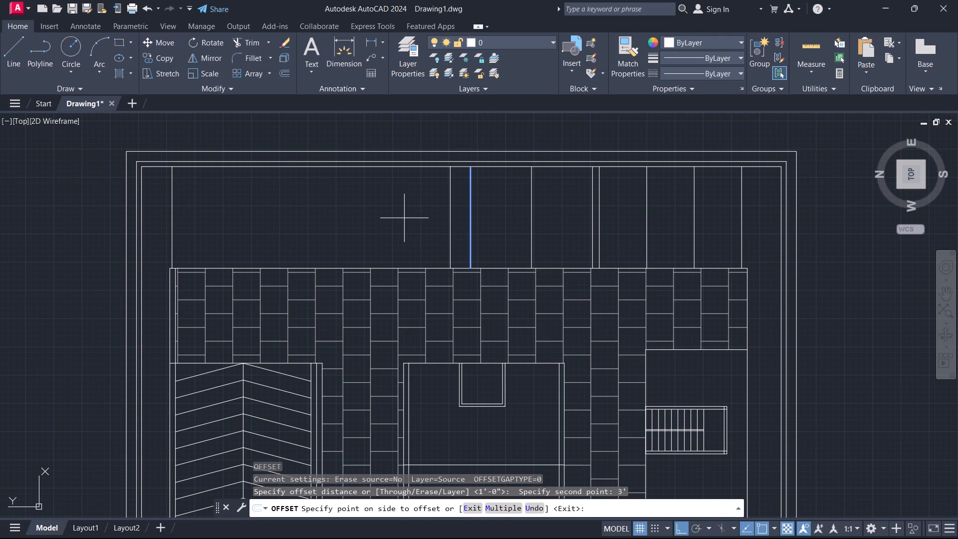
{"action": "key", "text": "BackSpace"}
{"action": "key", "text": "BackSpace"}
{"action": "key", "text": "BackSpace"}
{"action": "type", "text": "5'"}
{"action": "key", "text": "Return"}
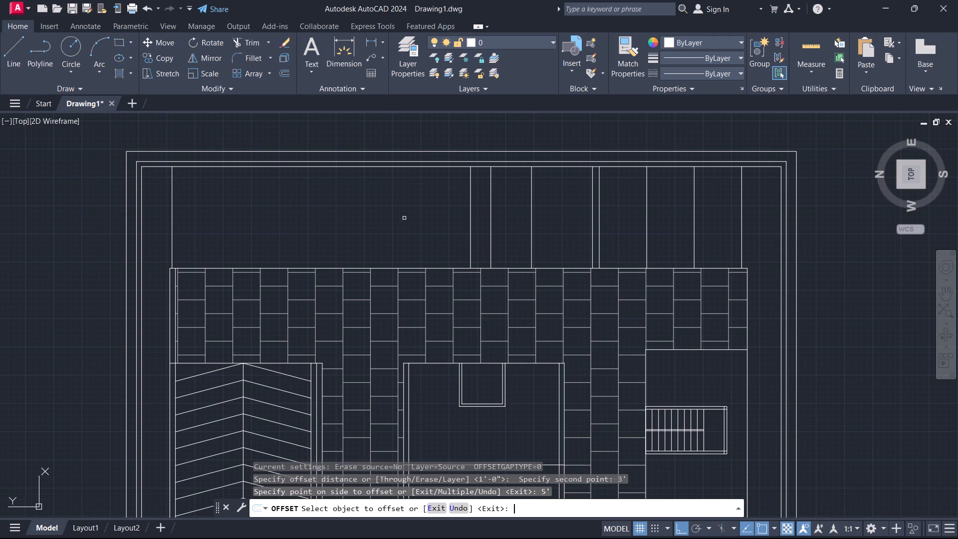
{"action": "left_click", "coordinate": [472, 225]}
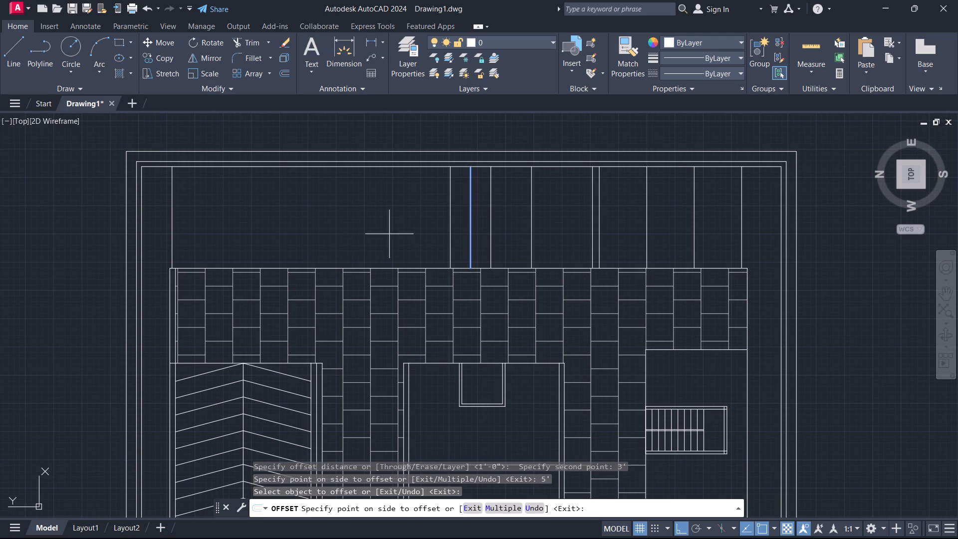
{"action": "key", "text": "Escape"}
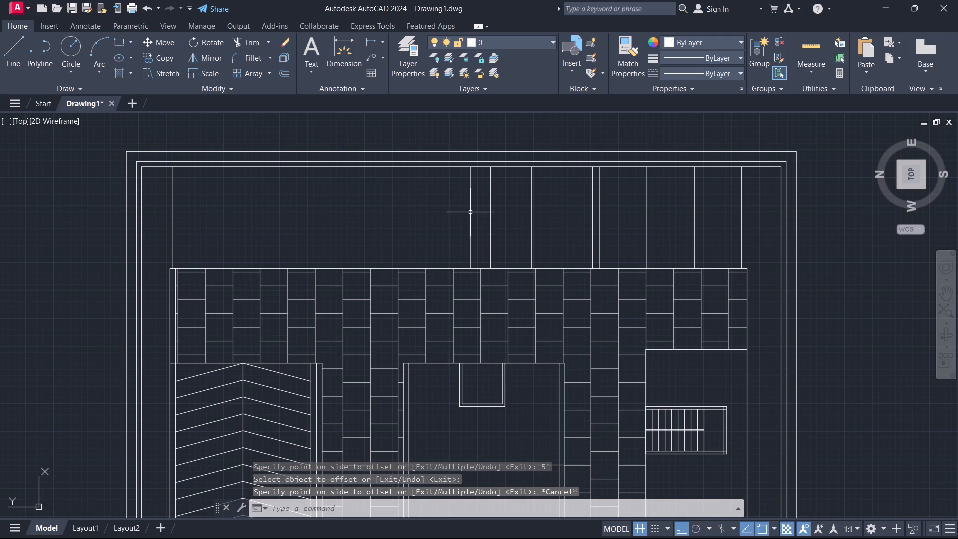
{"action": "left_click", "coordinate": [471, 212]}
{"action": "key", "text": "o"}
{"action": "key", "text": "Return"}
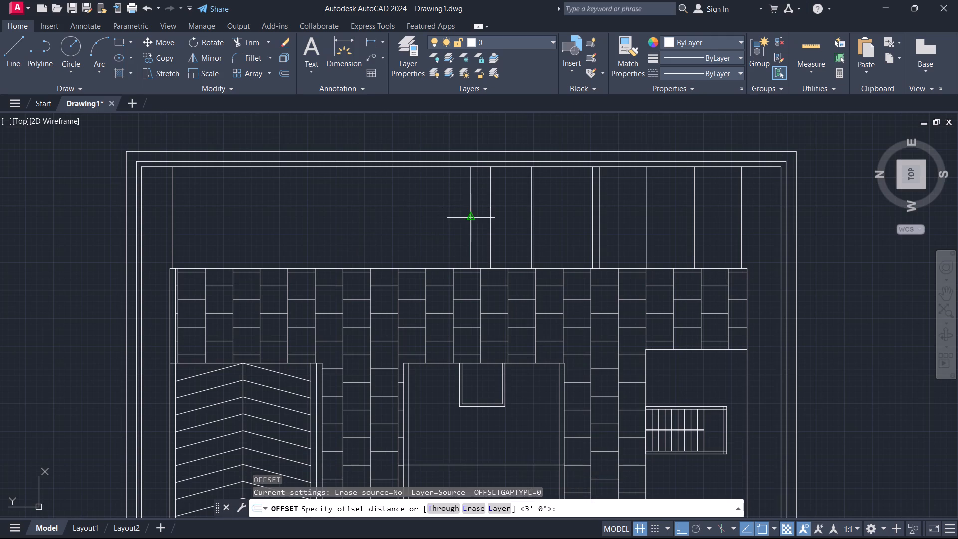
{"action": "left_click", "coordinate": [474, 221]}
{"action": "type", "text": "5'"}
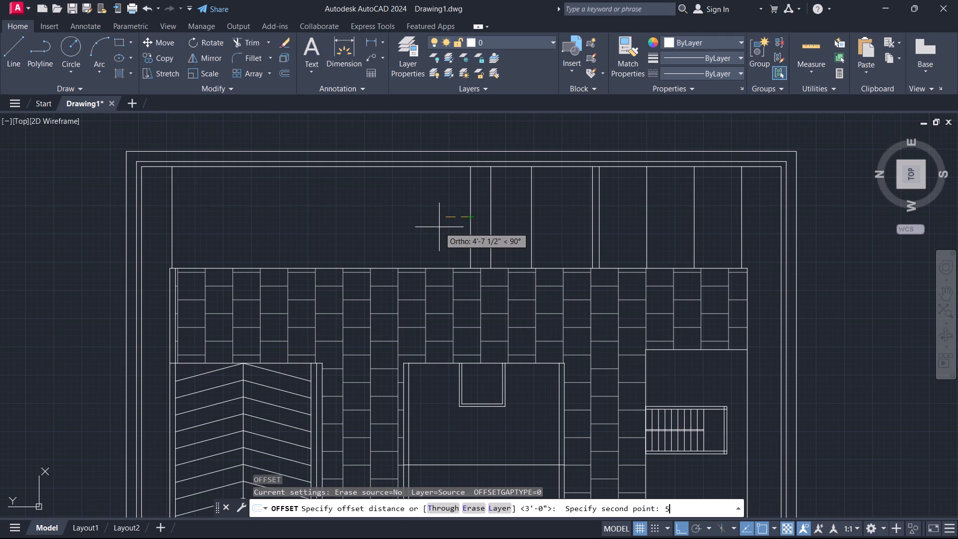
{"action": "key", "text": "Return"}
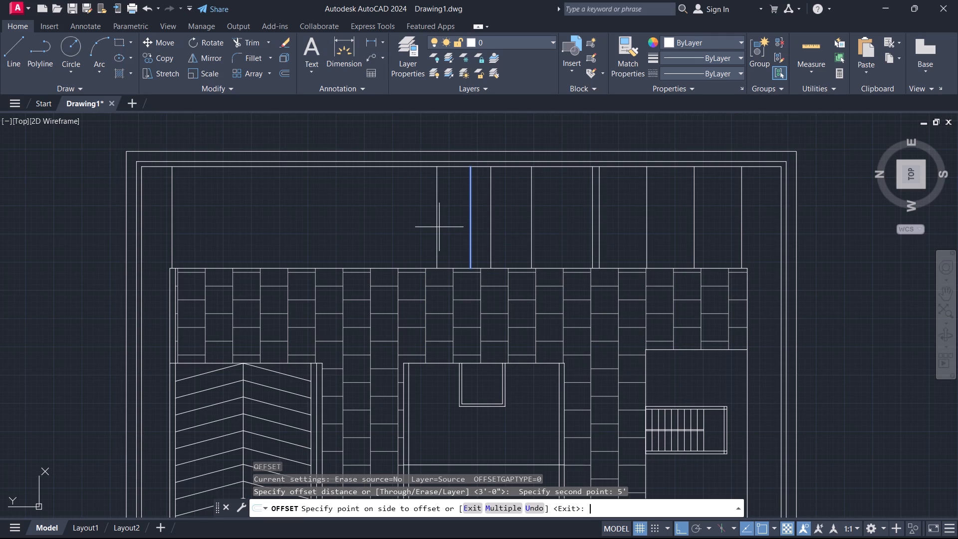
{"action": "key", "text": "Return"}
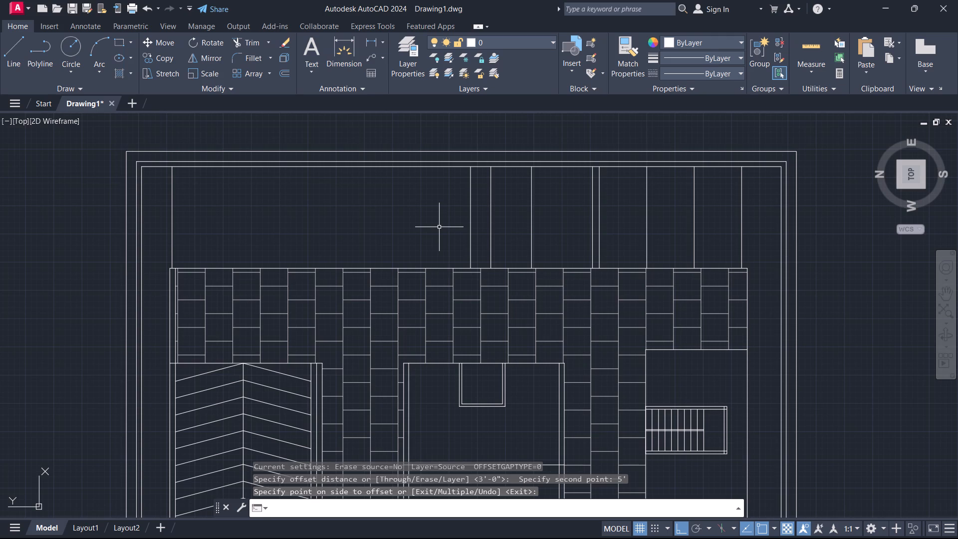
Copy the leftmost of the 9'-spaced vertical lines above the paving another 9' to its left.
{"action": "left_click", "coordinate": [470, 229]}
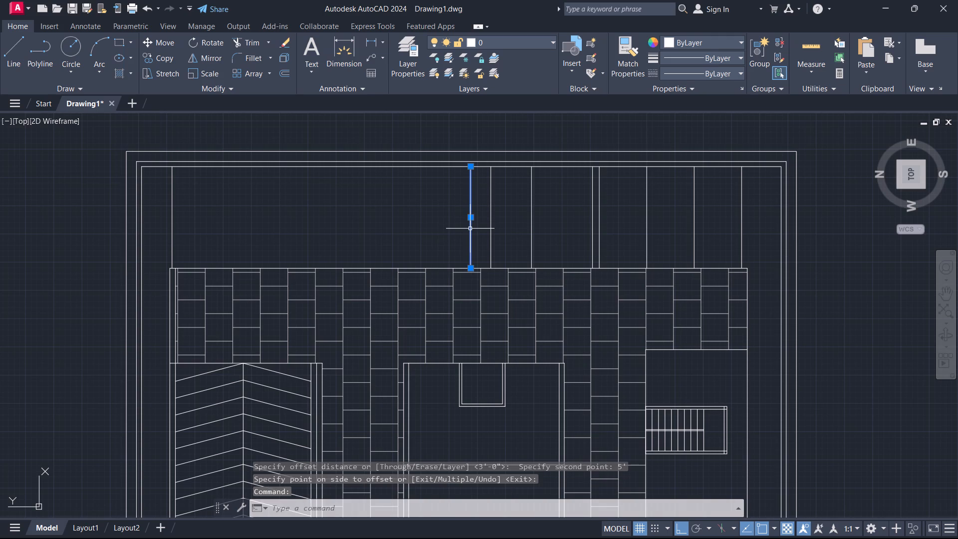
{"action": "type", "text": "co"}
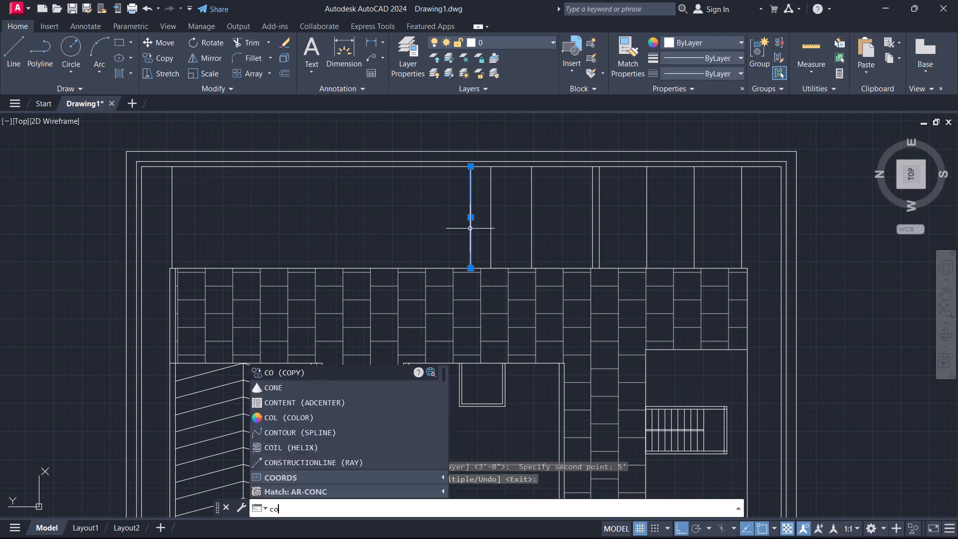
{"action": "key", "text": "Return"}
{"action": "left_click", "coordinate": [473, 266]}
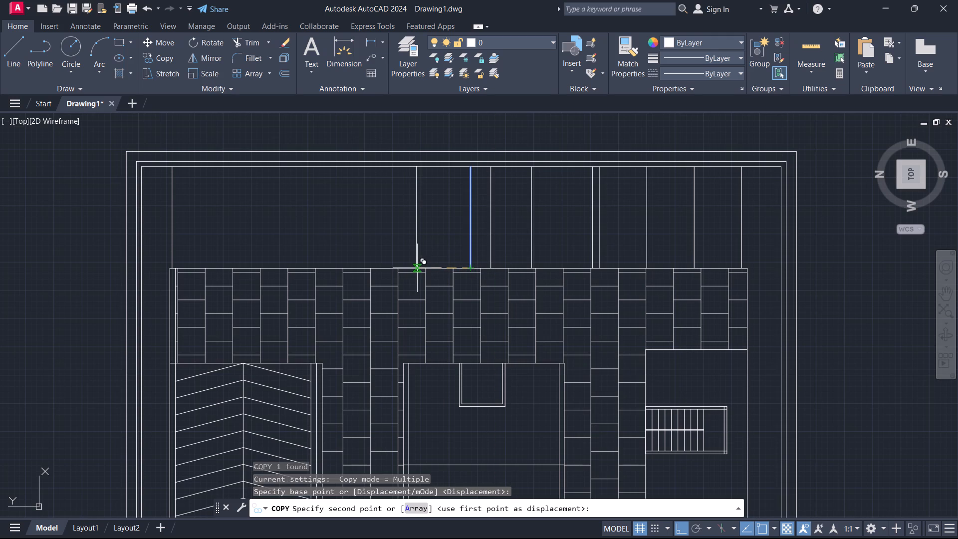
{"action": "type", "text": "9'"}
{"action": "key", "text": "Return"}
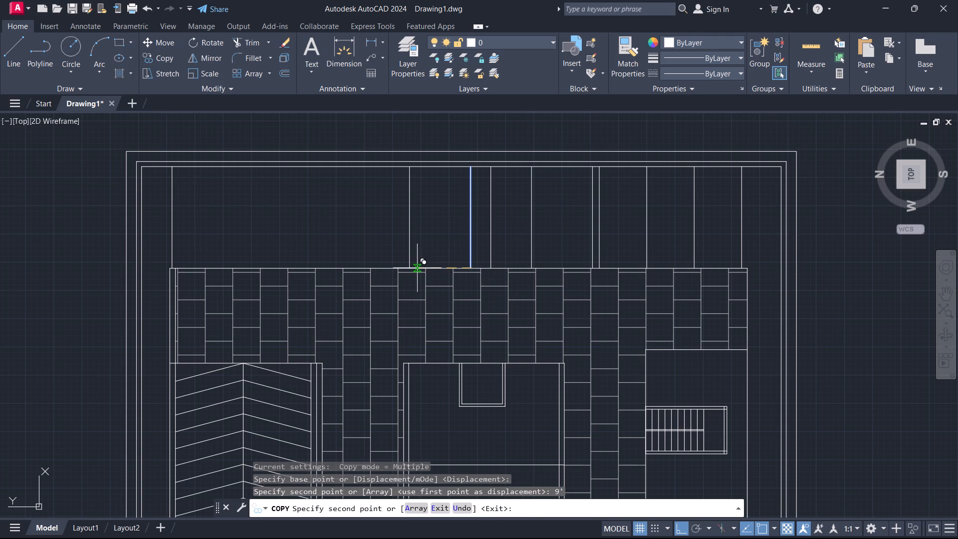
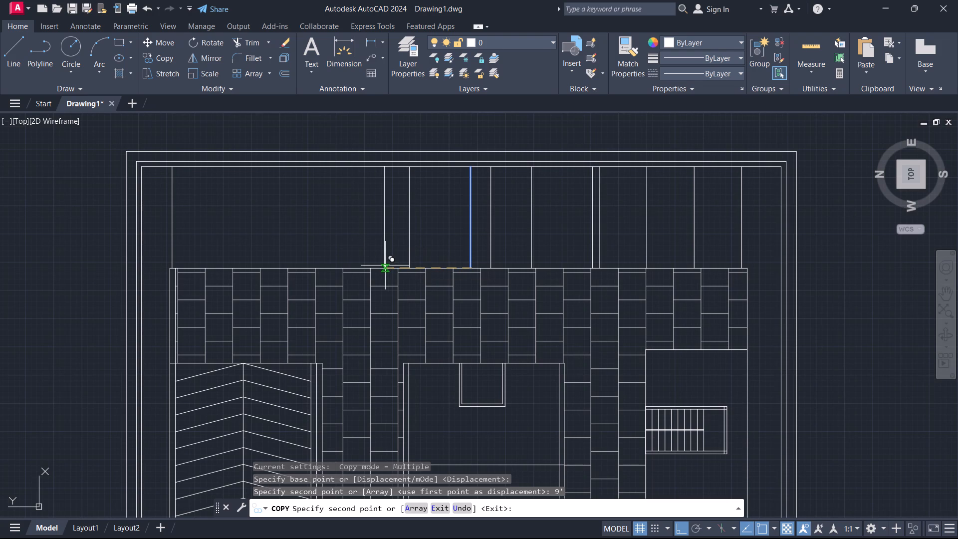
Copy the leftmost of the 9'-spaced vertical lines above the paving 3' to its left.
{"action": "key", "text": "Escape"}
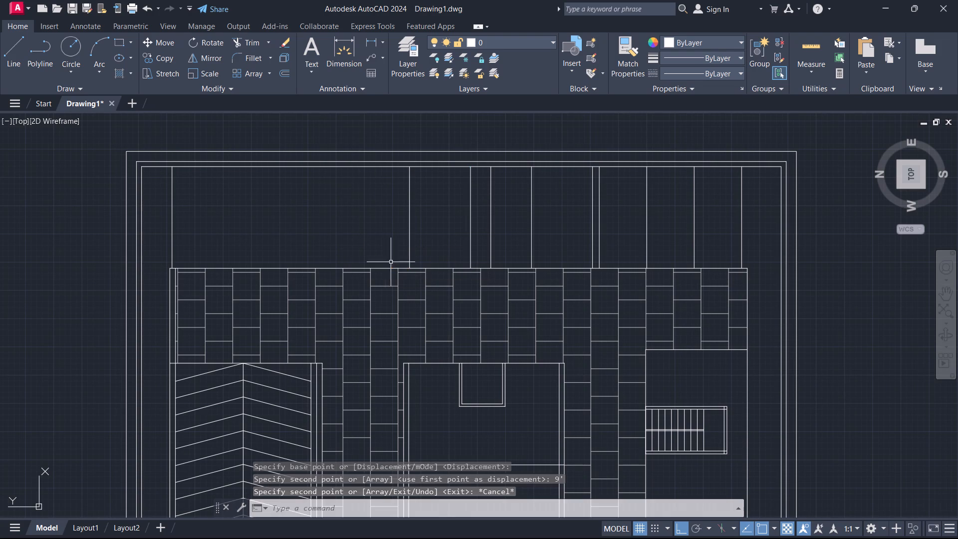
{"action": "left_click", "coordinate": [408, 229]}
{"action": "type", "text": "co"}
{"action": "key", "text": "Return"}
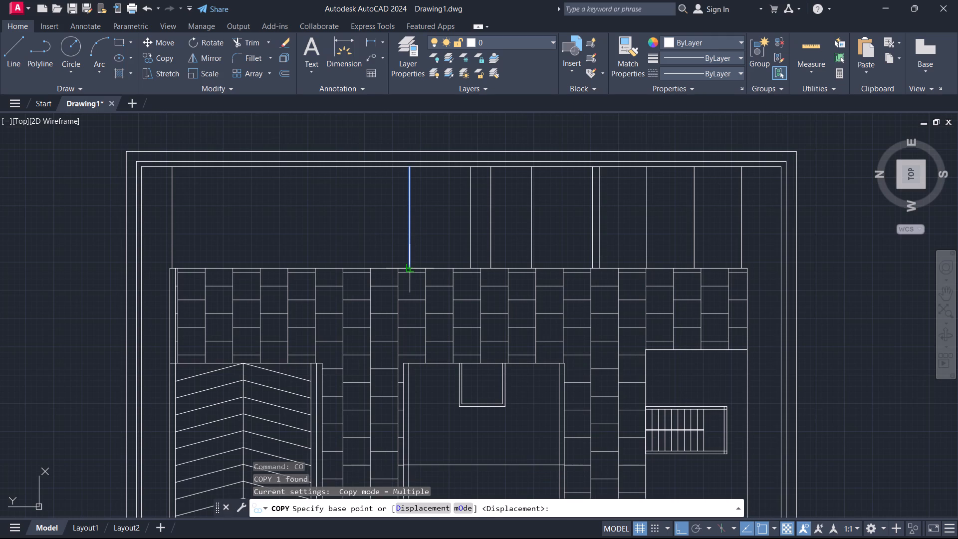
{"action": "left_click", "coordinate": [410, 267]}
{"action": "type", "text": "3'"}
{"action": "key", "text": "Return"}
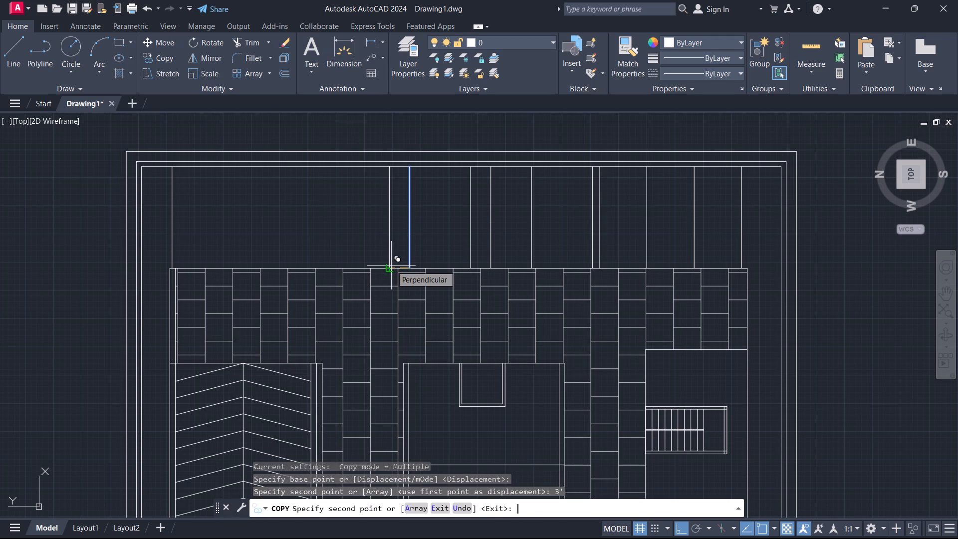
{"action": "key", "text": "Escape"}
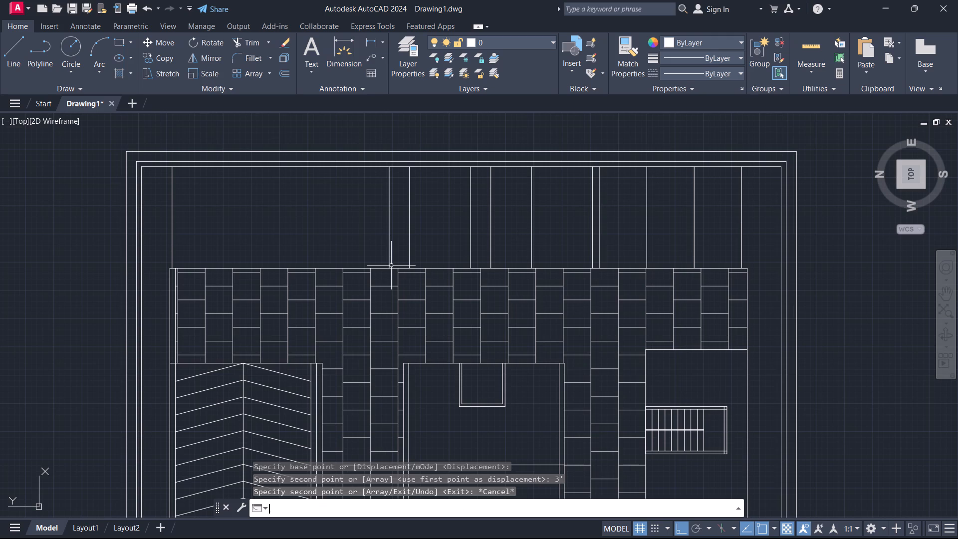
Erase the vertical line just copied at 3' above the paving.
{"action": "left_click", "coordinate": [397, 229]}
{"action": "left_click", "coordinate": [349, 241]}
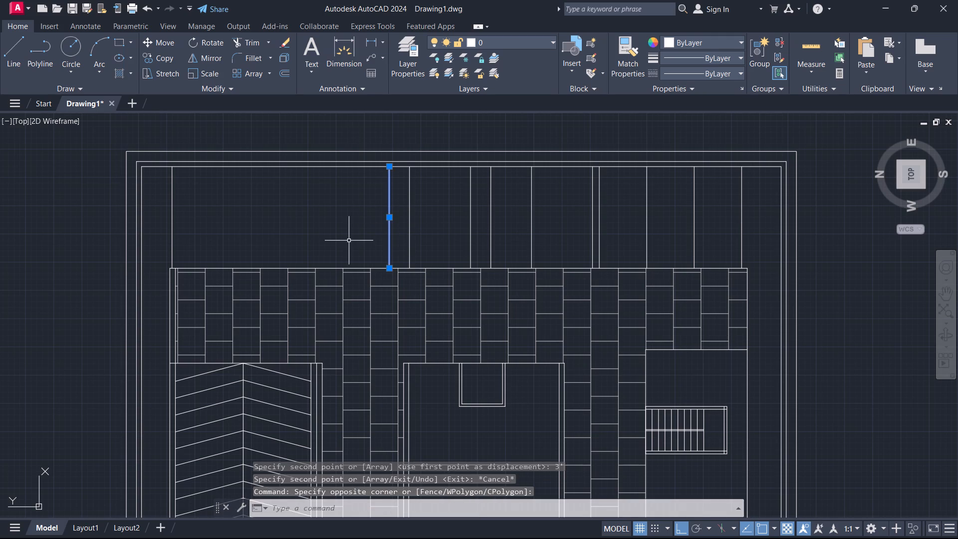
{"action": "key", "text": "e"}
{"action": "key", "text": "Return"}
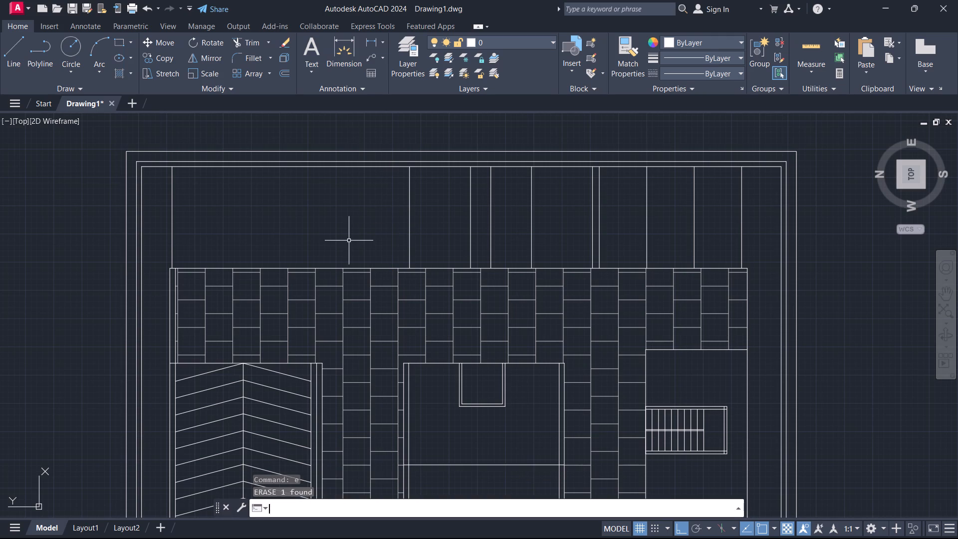
Copy the leftmost of the 9'-spaced vertical lines above the paving 5' to its left.
{"action": "left_click", "coordinate": [409, 209]}
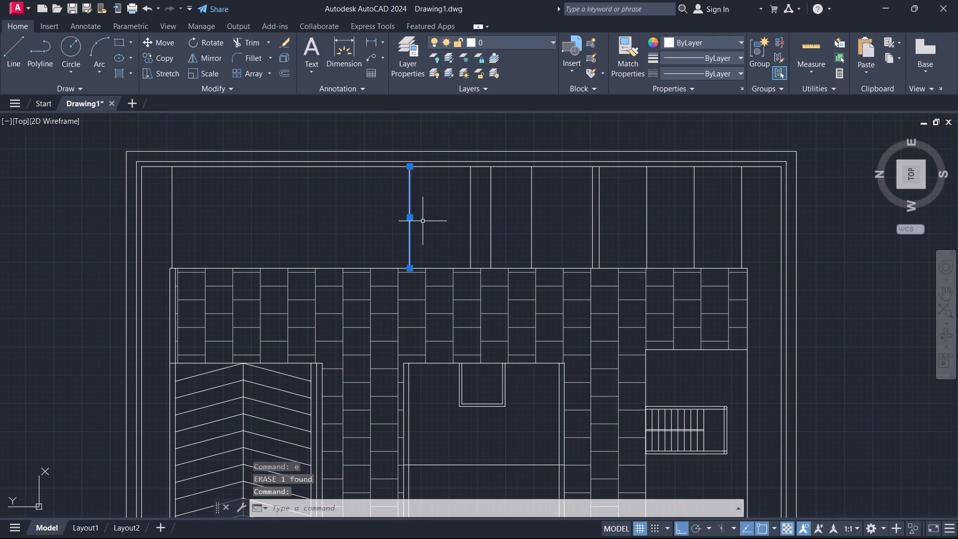
{"action": "type", "text": "co"}
{"action": "key", "text": "Return"}
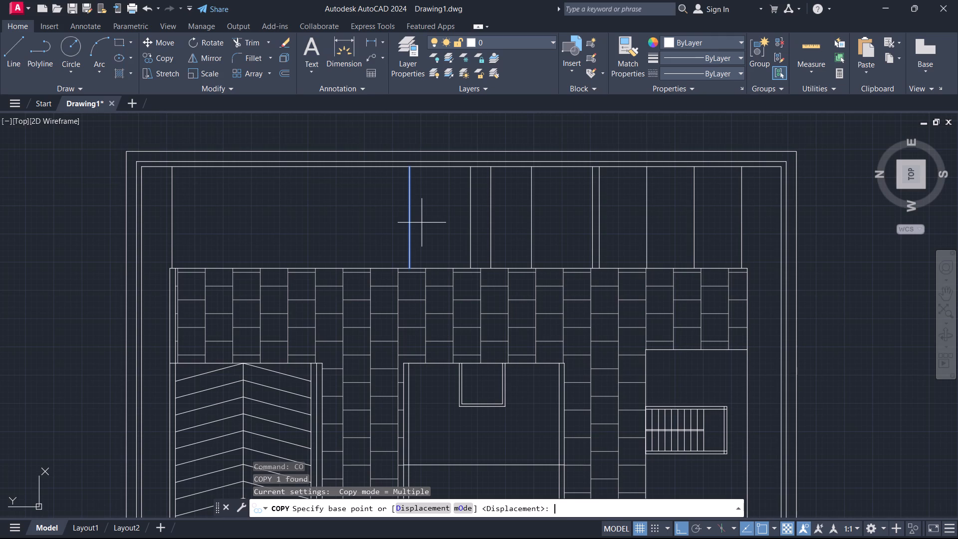
{"action": "left_click", "coordinate": [410, 267]}
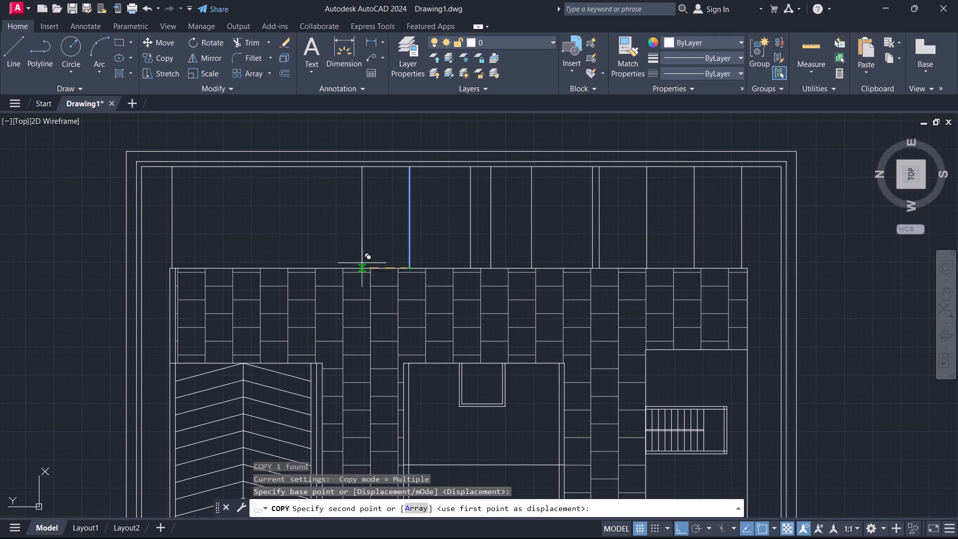
{"action": "type", "text": "5'"}
{"action": "key", "text": "Return"}
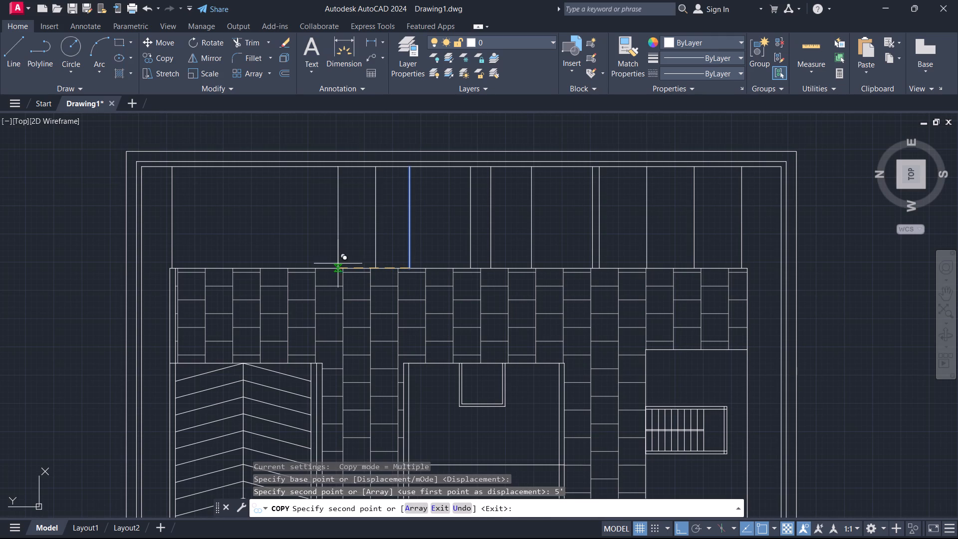
{"action": "key", "text": "Escape"}
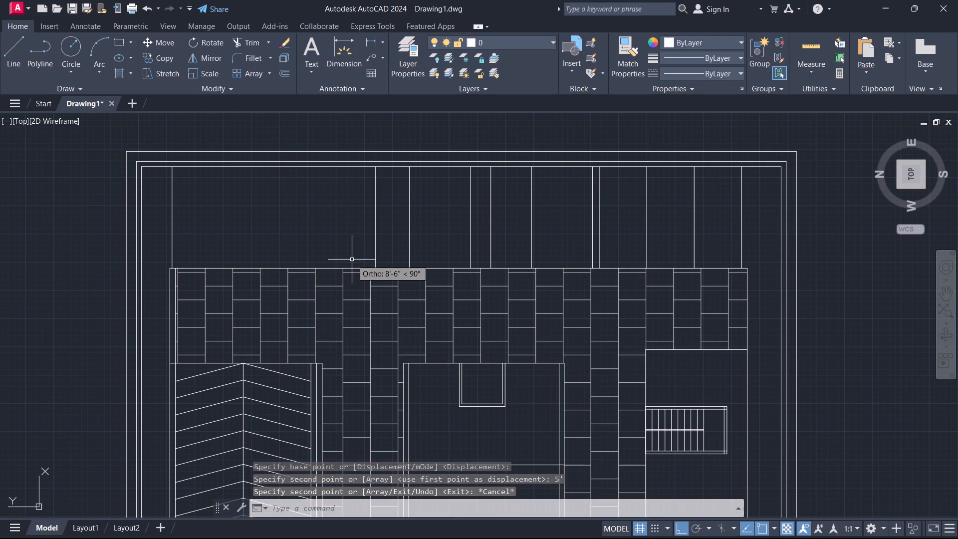
Copy the new 5'-spaced vertical line leftward as an array of 4 items spaced 9' apart.
{"action": "left_click", "coordinate": [373, 244]}
{"action": "left_click", "coordinate": [383, 239]}
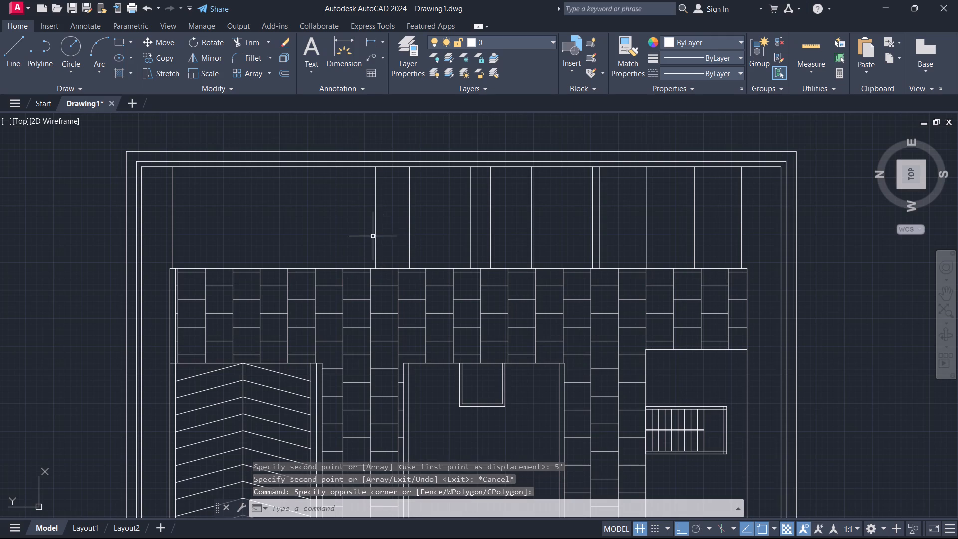
{"action": "left_click", "coordinate": [384, 231]}
{"action": "left_click", "coordinate": [348, 232]}
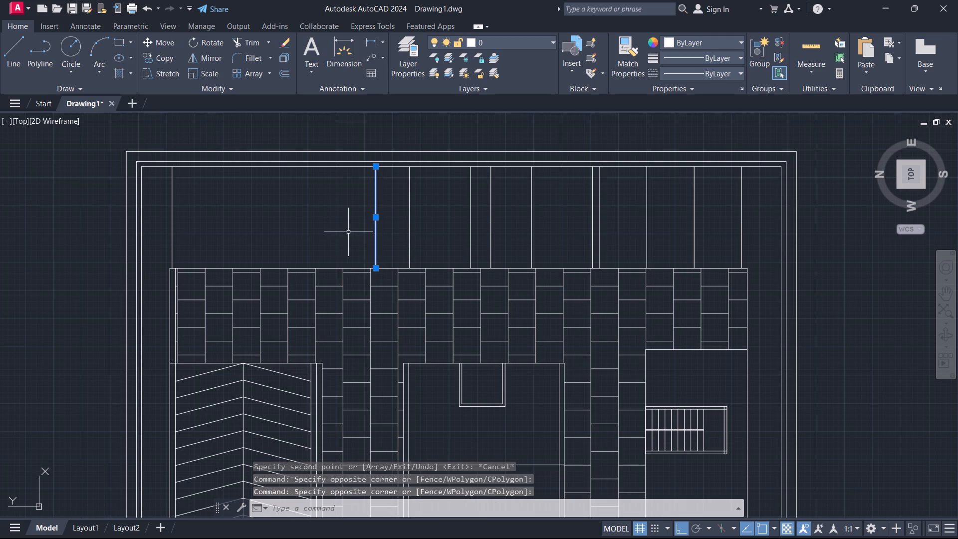
{"action": "type", "text": "co"}
{"action": "key", "text": "Return"}
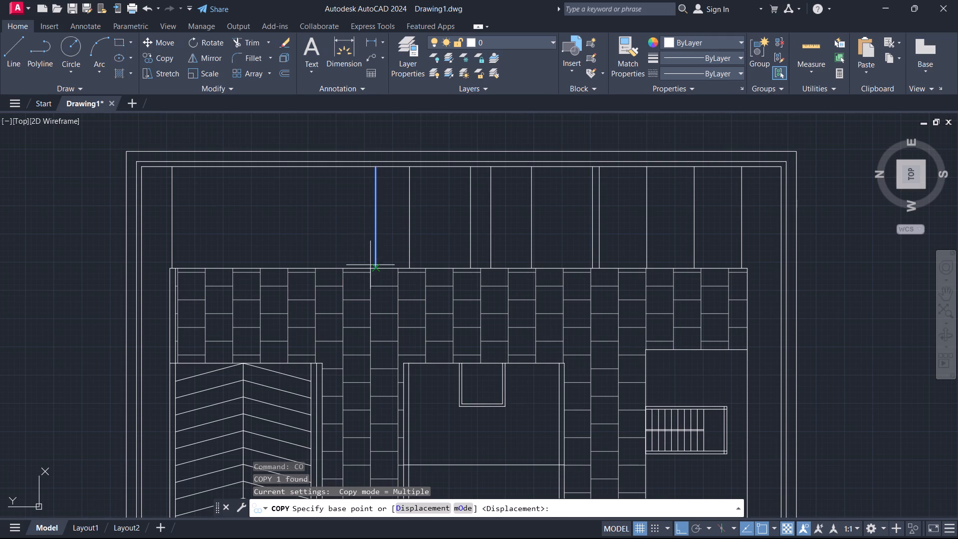
{"action": "left_click", "coordinate": [372, 266]}
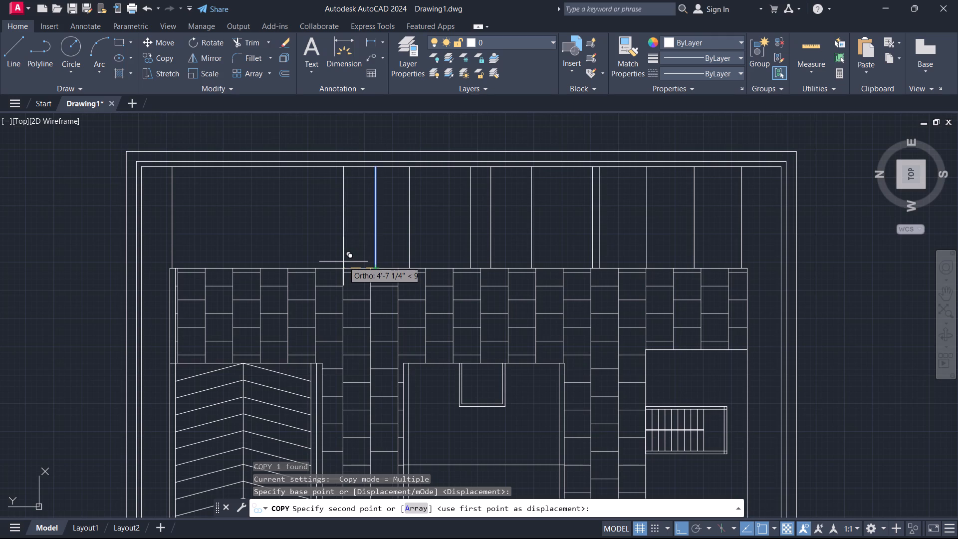
{"action": "key", "text": "a"}
{"action": "key", "text": "Return"}
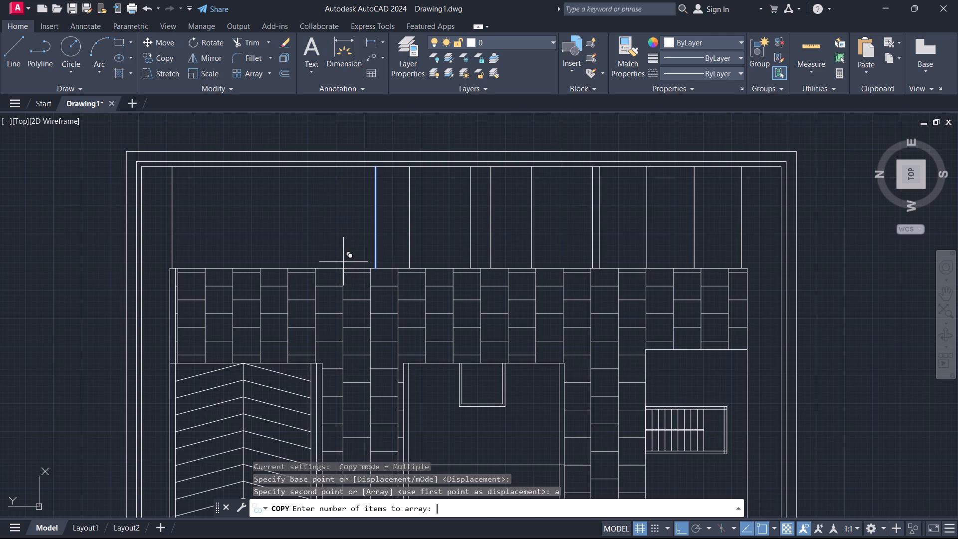
{"action": "key", "text": "4"}
{"action": "key", "text": "Return"}
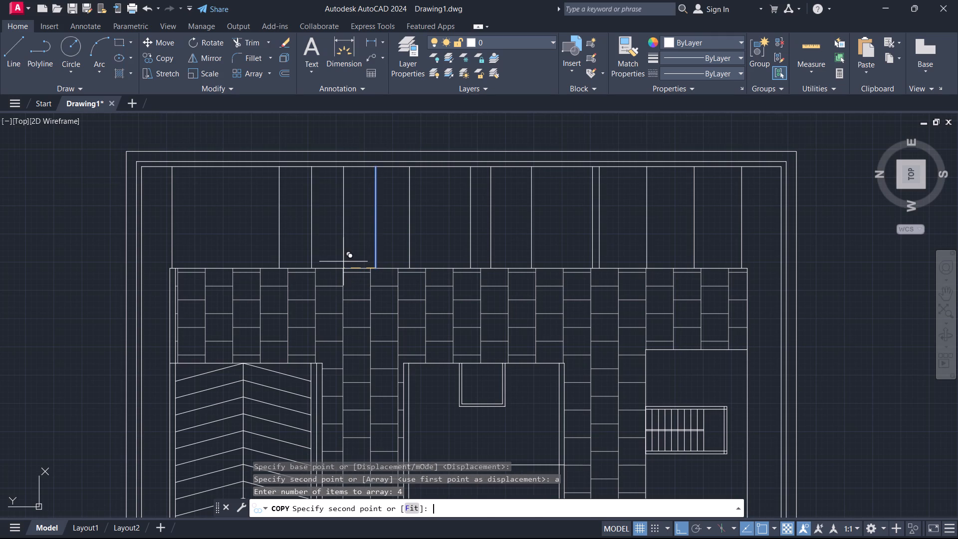
{"action": "type", "text": "9'"}
{"action": "key", "text": "Return"}
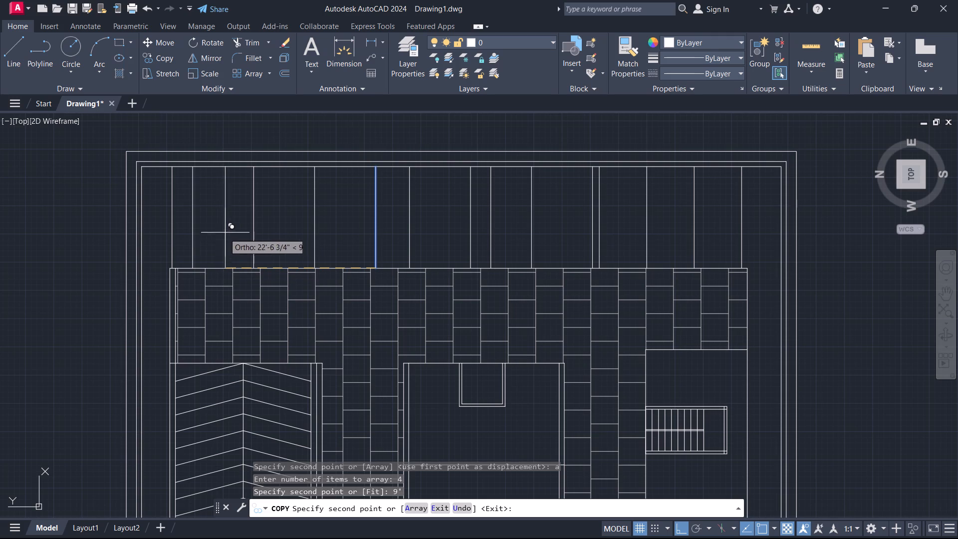
{"action": "key", "text": "Escape"}
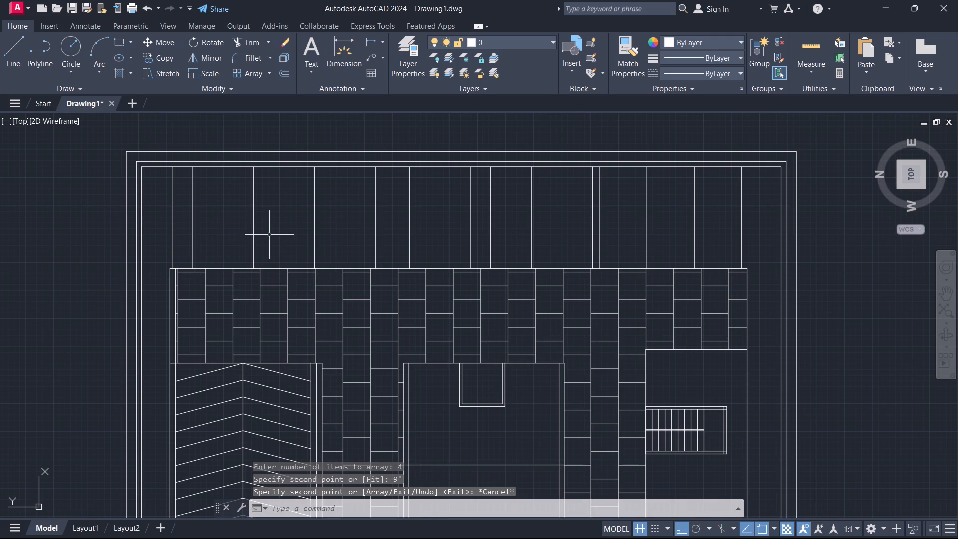
Erase the vertical line above the paving's left edge, left of the new 9'-spaced array.
{"action": "left_click", "coordinate": [170, 219]}
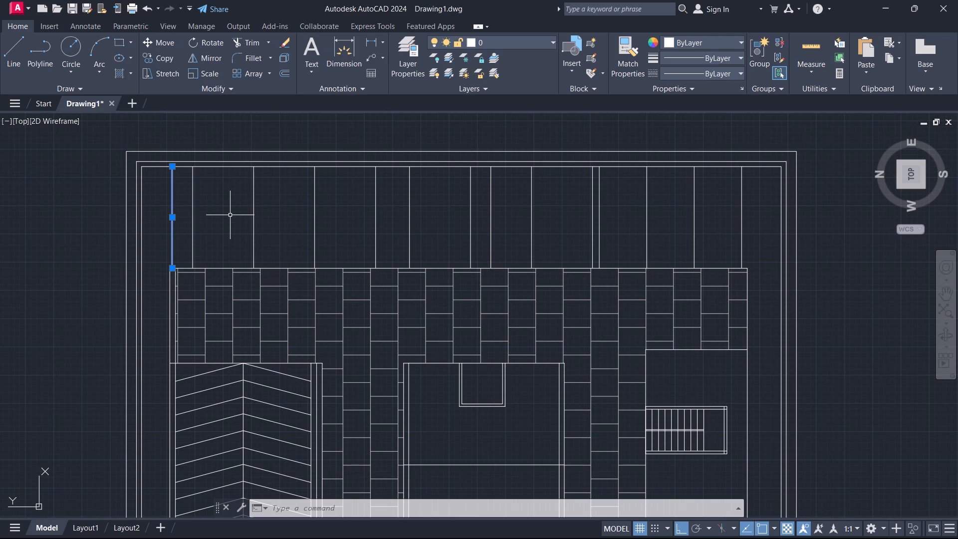
{"action": "key", "text": "e"}
{"action": "key", "text": "Return"}
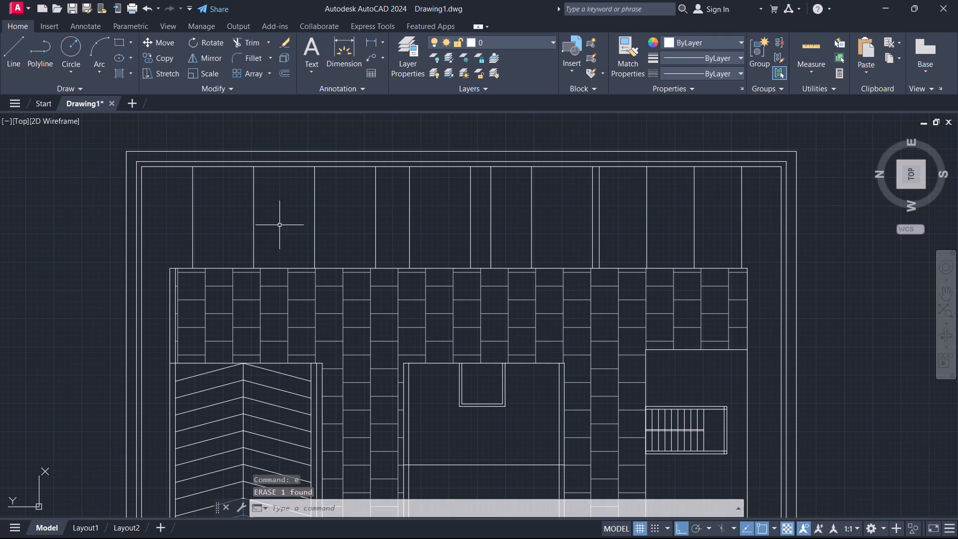
Move all the vertical divider lines above the paving together slightly leftward along the paving's top edge.
{"action": "left_click", "coordinate": [748, 220]}
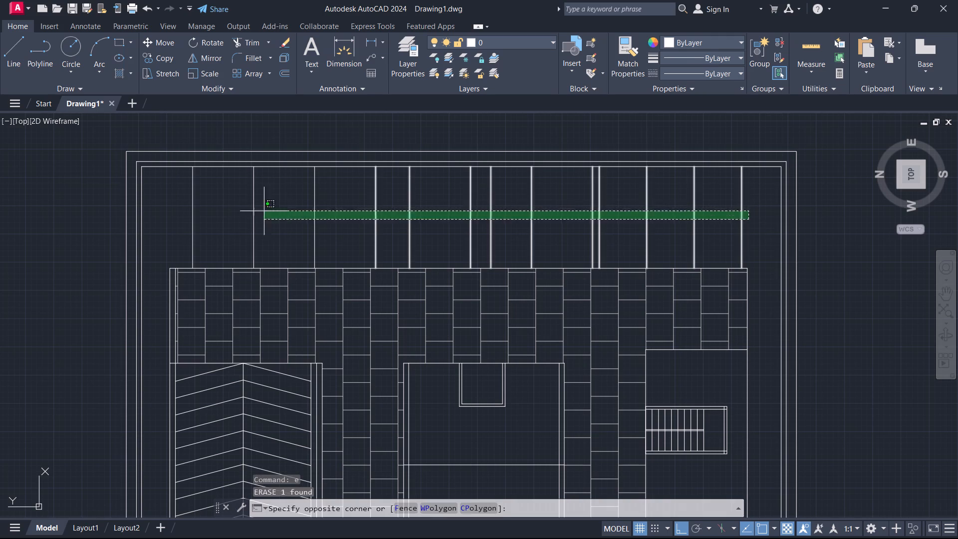
{"action": "left_click", "coordinate": [179, 228]}
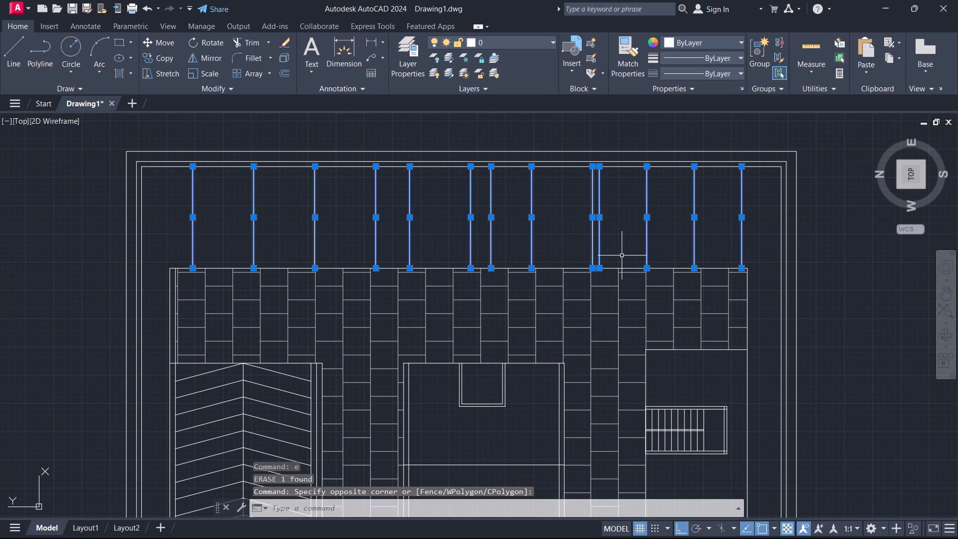
{"action": "key", "text": "m"}
{"action": "key", "text": "Return"}
{"action": "scroll", "coordinate": [746, 267], "scroll_direction": "up", "scroll_amount": 2}
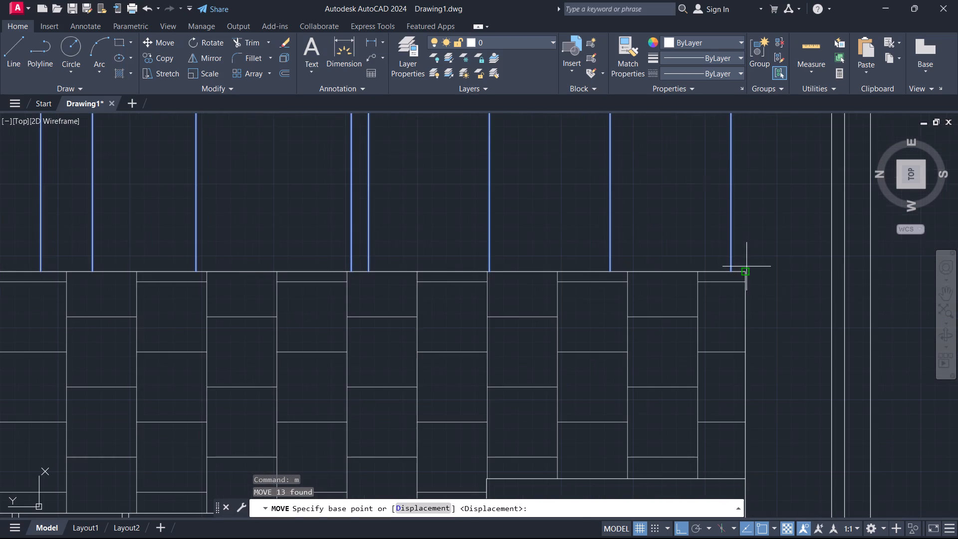
{"action": "left_click", "coordinate": [728, 271]}
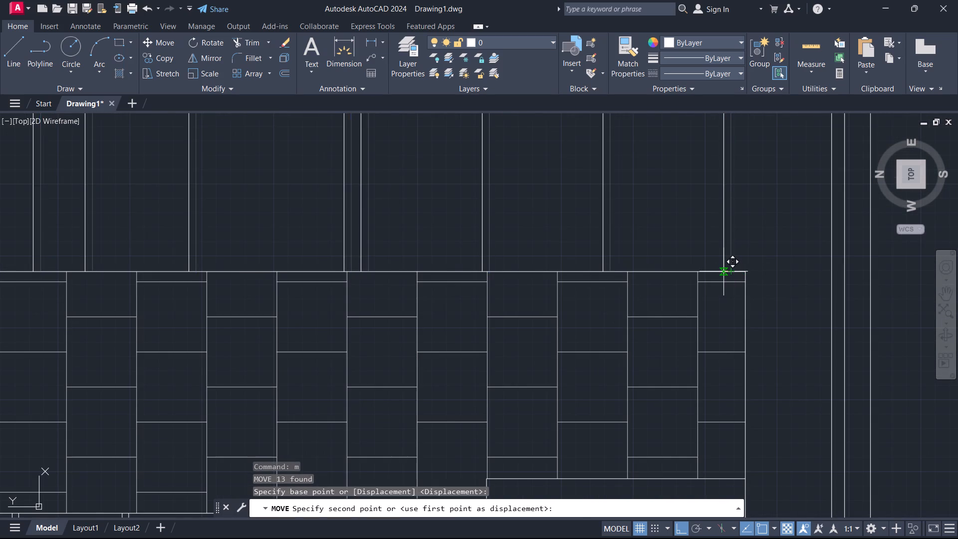
{"action": "left_click", "coordinate": [719, 272]}
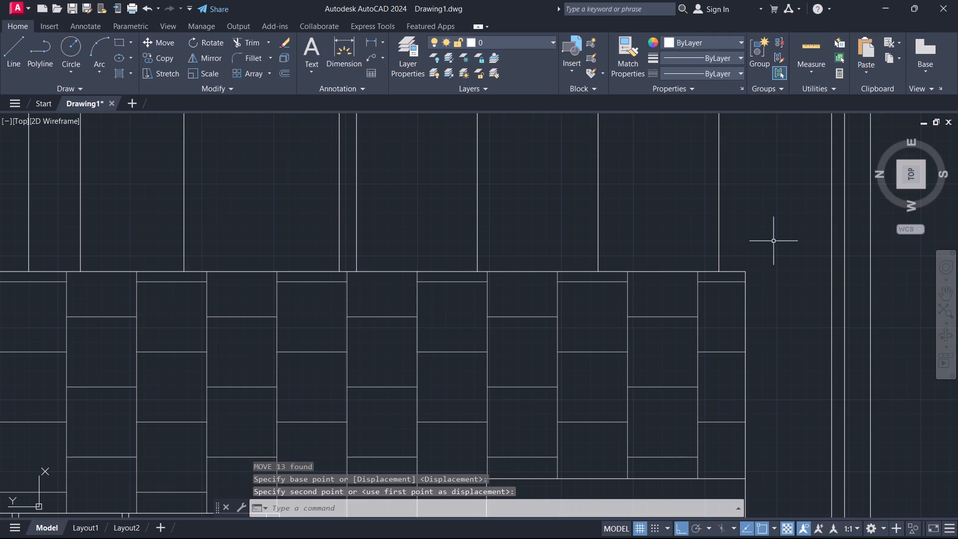
{"action": "scroll", "coordinate": [781, 236], "scroll_direction": "down", "scroll_amount": 2}
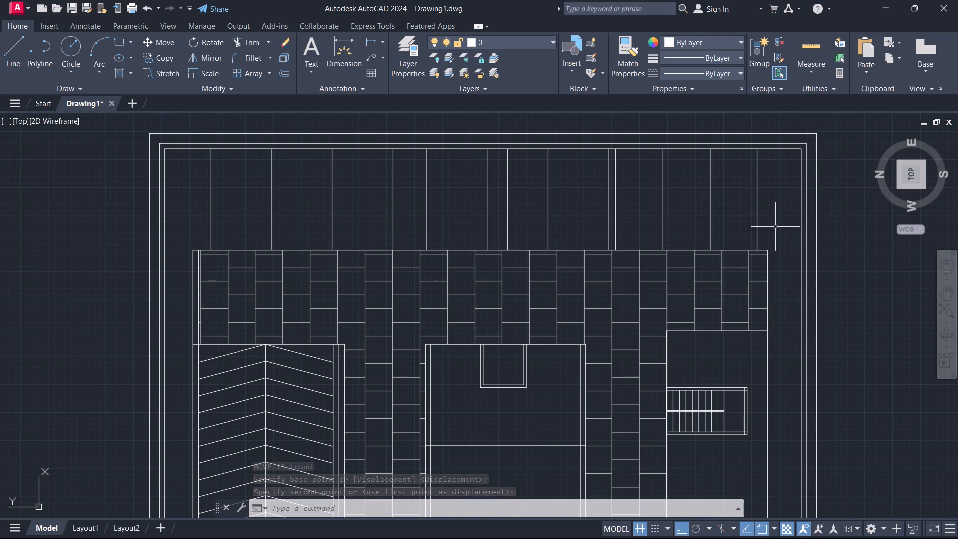
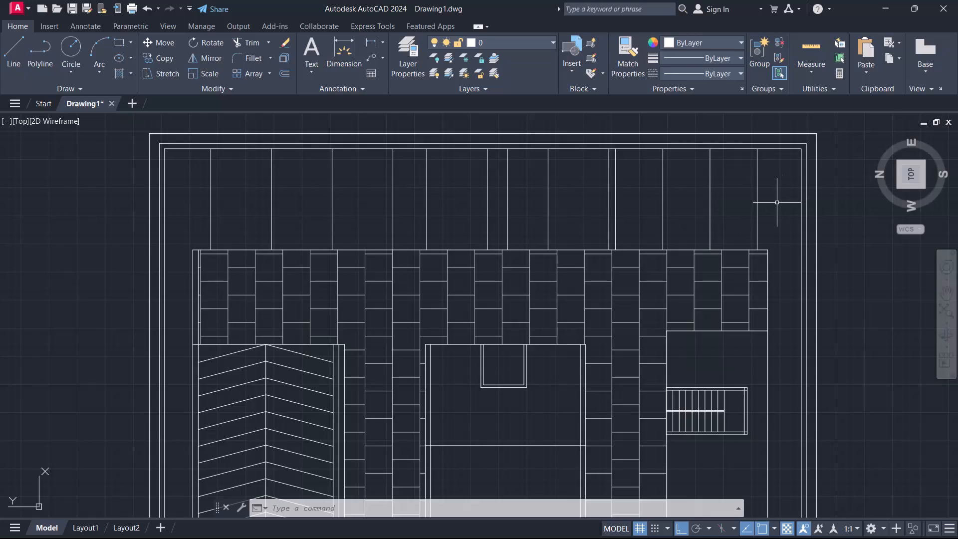
Move all 13 vertical divider lines above the paving together slightly leftward along the paving's top edge.
{"action": "left_click", "coordinate": [772, 206]}
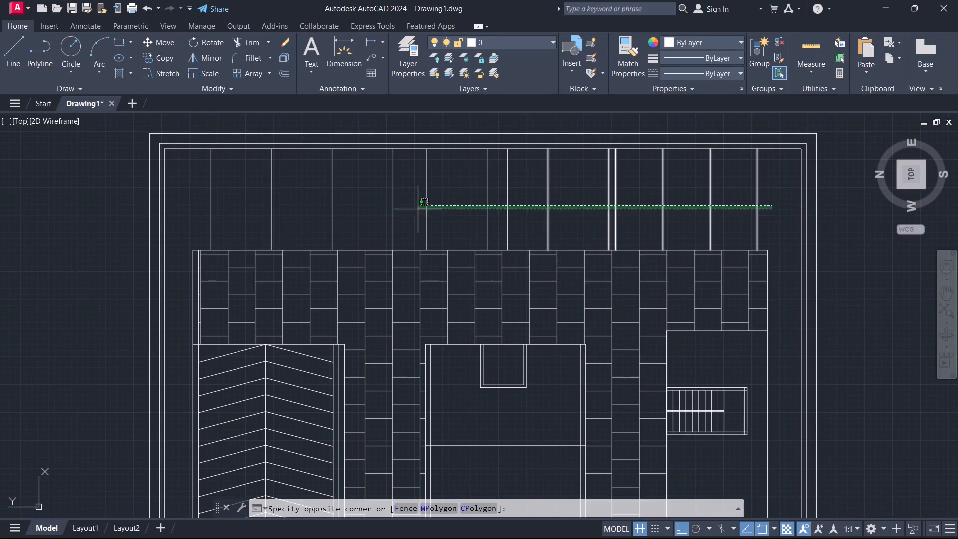
{"action": "left_click", "coordinate": [194, 204]}
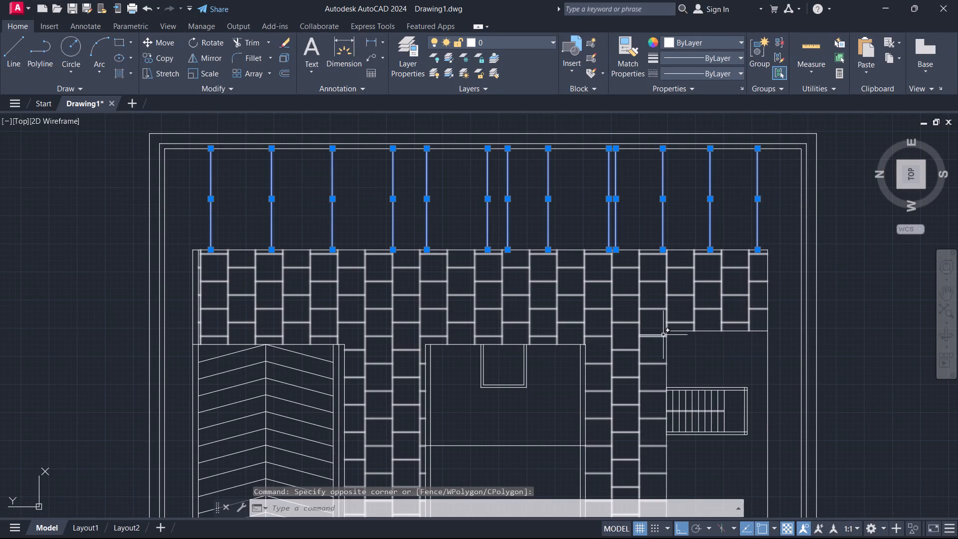
{"action": "key", "text": "m"}
{"action": "key", "text": "Return"}
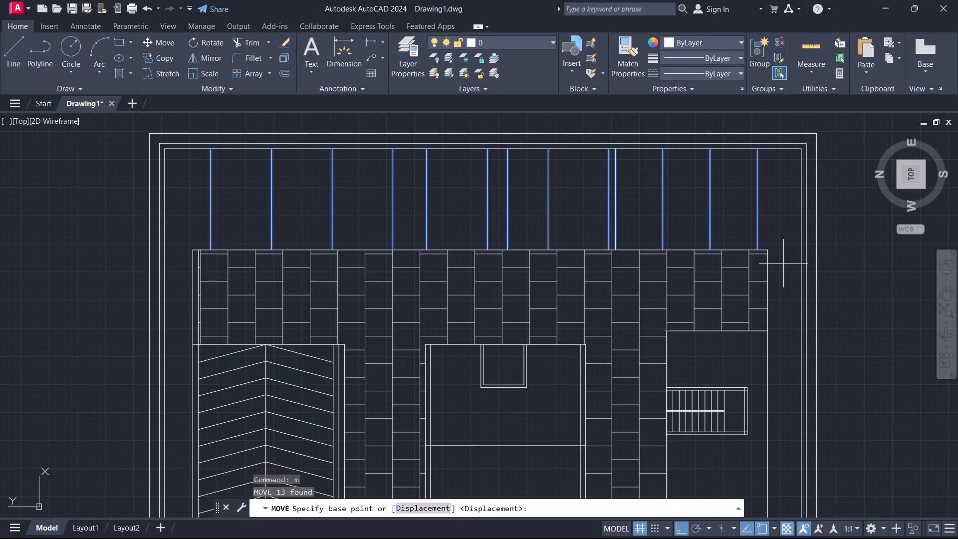
{"action": "scroll", "coordinate": [767, 255], "scroll_direction": "up", "scroll_amount": 2}
{"action": "left_click", "coordinate": [747, 252]}
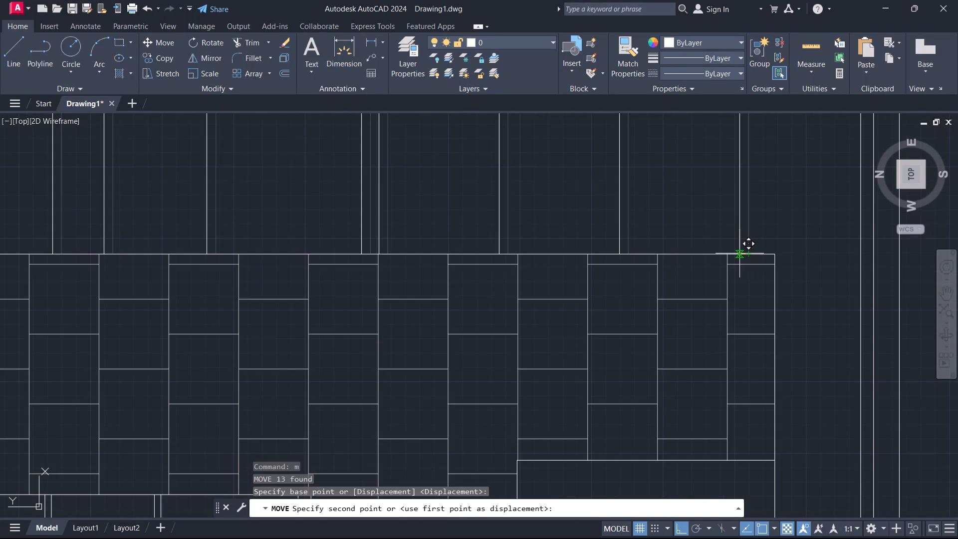
{"action": "left_click", "coordinate": [739, 254]}
{"action": "scroll", "coordinate": [811, 219], "scroll_direction": "down", "scroll_amount": 2}
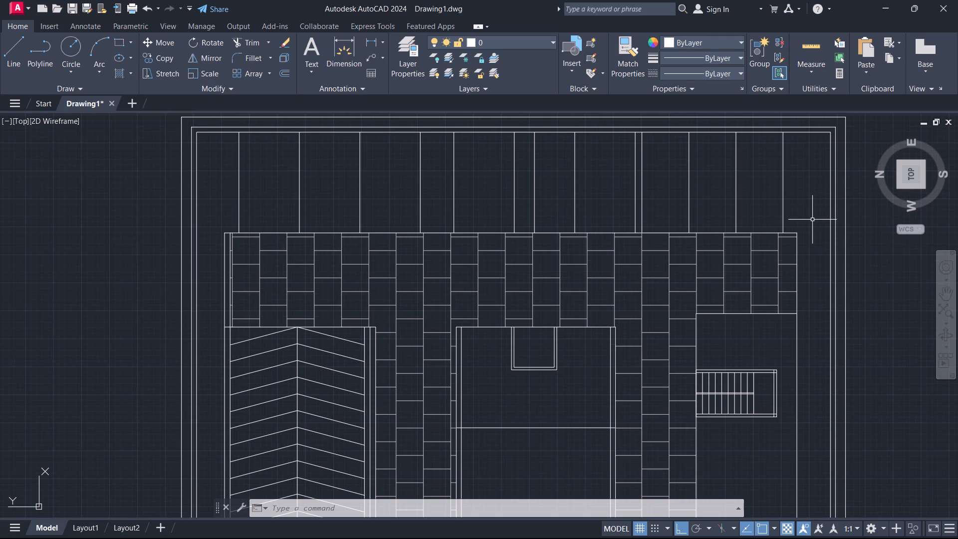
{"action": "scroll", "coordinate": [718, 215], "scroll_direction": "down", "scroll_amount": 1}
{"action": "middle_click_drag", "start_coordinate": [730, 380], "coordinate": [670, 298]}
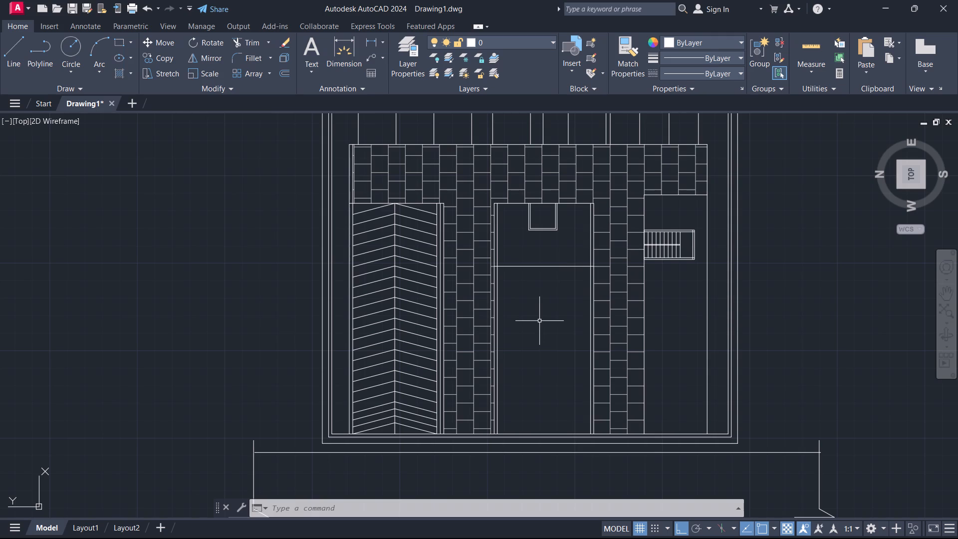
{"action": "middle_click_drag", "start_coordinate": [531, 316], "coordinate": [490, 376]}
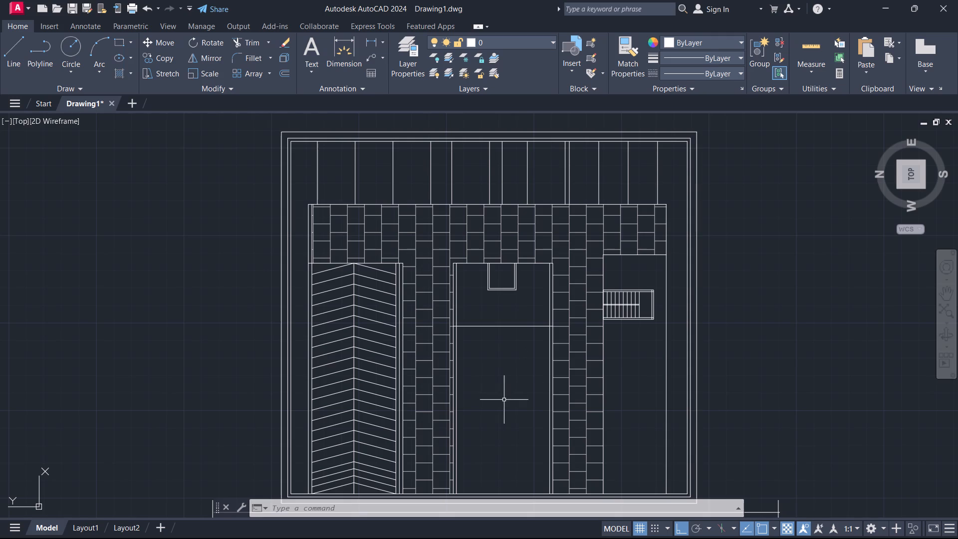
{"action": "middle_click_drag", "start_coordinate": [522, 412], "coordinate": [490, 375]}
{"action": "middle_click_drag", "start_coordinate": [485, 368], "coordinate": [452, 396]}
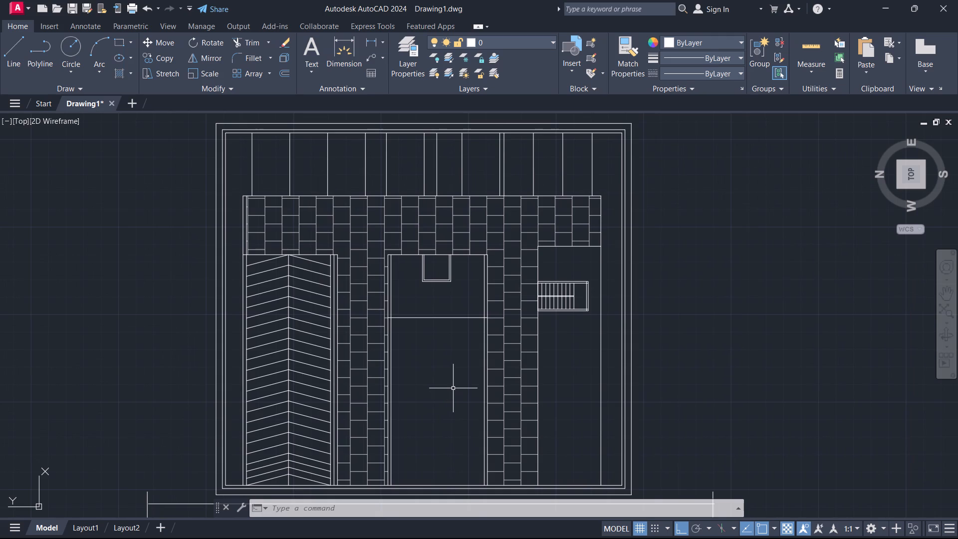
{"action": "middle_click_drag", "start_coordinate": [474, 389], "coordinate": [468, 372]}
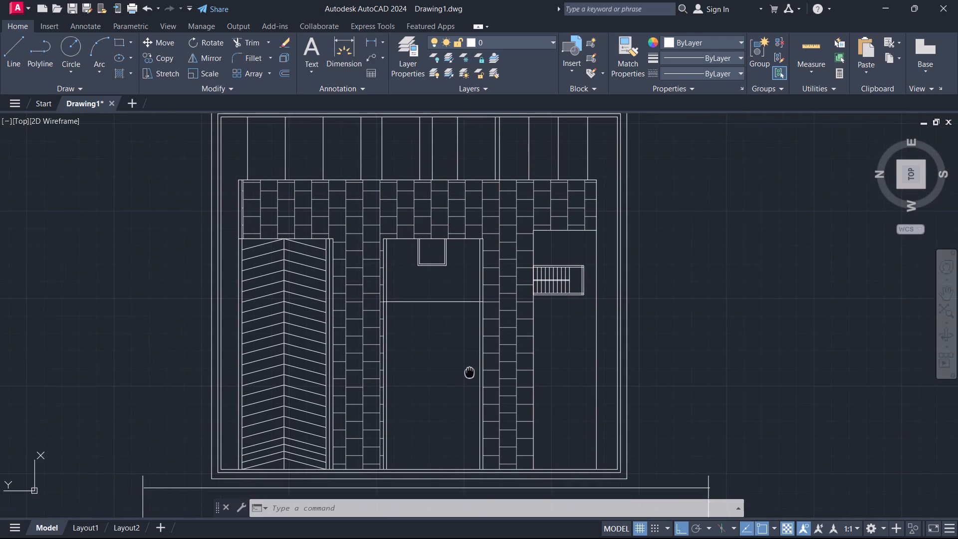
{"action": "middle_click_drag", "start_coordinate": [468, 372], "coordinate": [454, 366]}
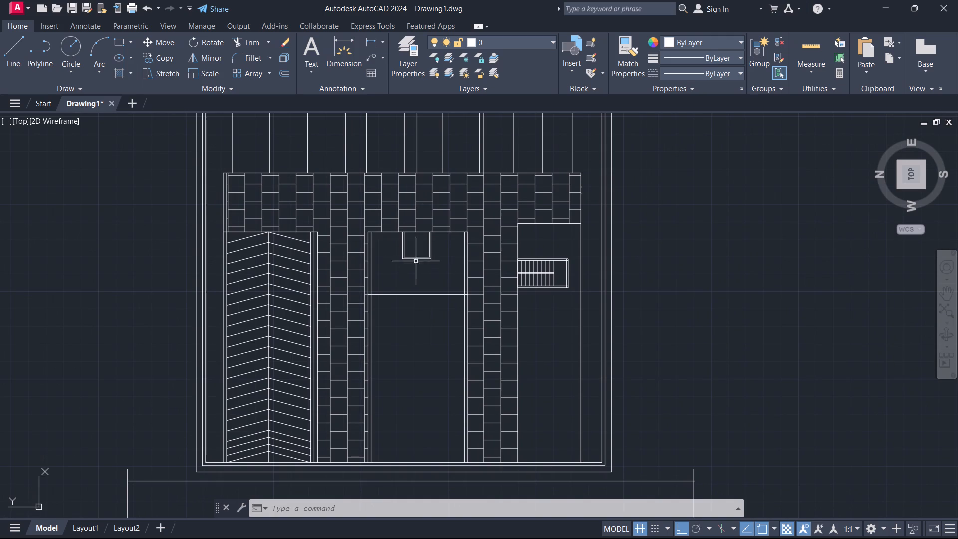
Offset the inner lines of the central room's left and right walls 7' into the room.
{"action": "scroll", "coordinate": [390, 250], "scroll_direction": "up", "scroll_amount": 1}
{"action": "middle_click_drag", "start_coordinate": [386, 246], "coordinate": [378, 289]}
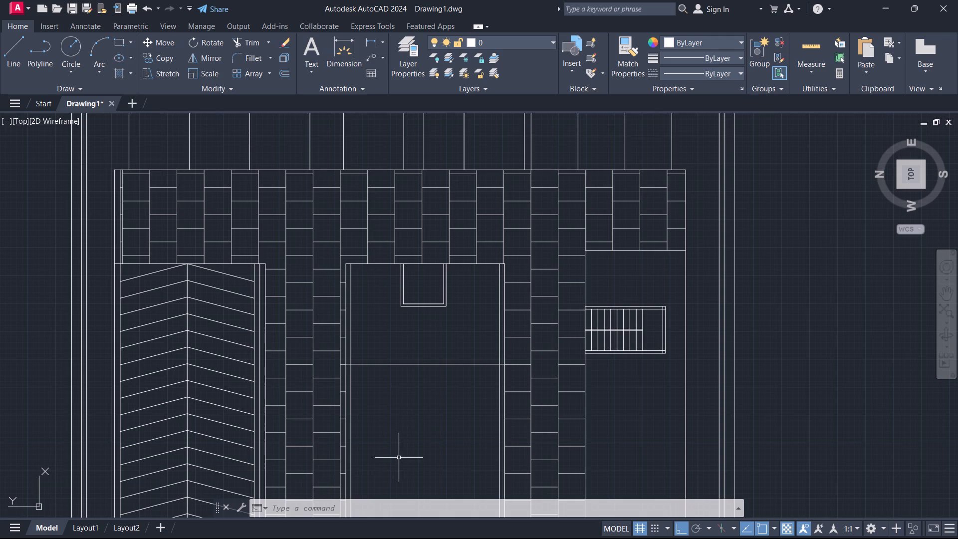
{"action": "middle_click_drag", "start_coordinate": [400, 415], "coordinate": [380, 371]}
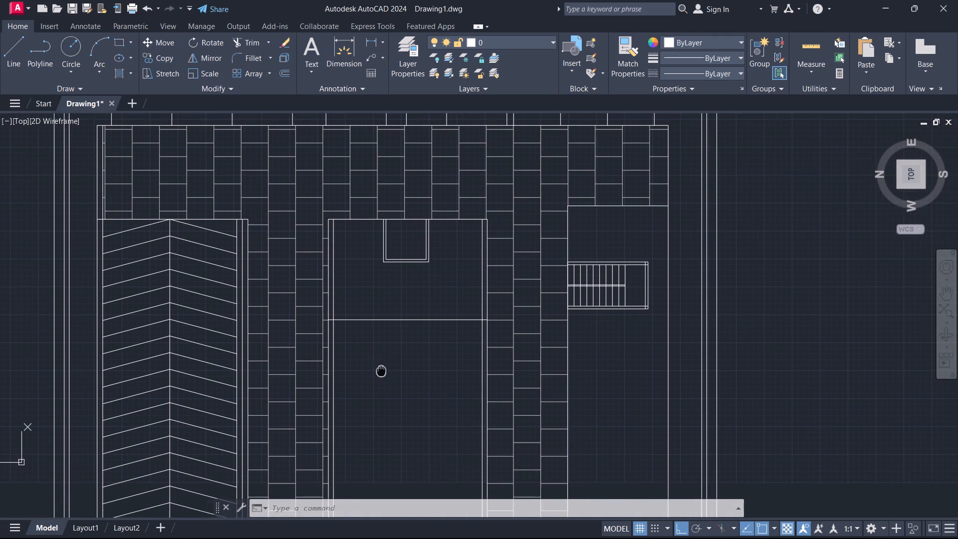
{"action": "middle_click_drag", "start_coordinate": [380, 371], "coordinate": [379, 372]}
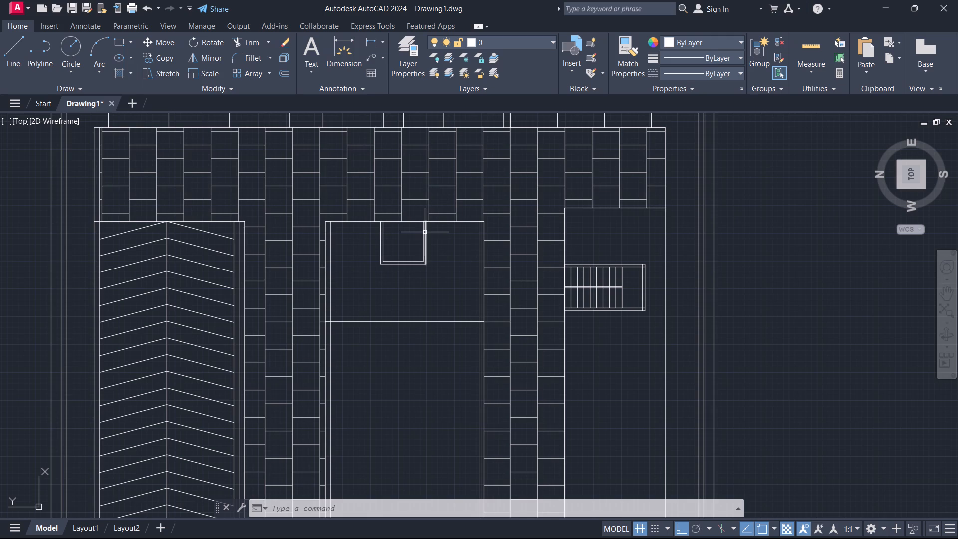
{"action": "key", "text": "o"}
{"action": "key", "text": "Return"}
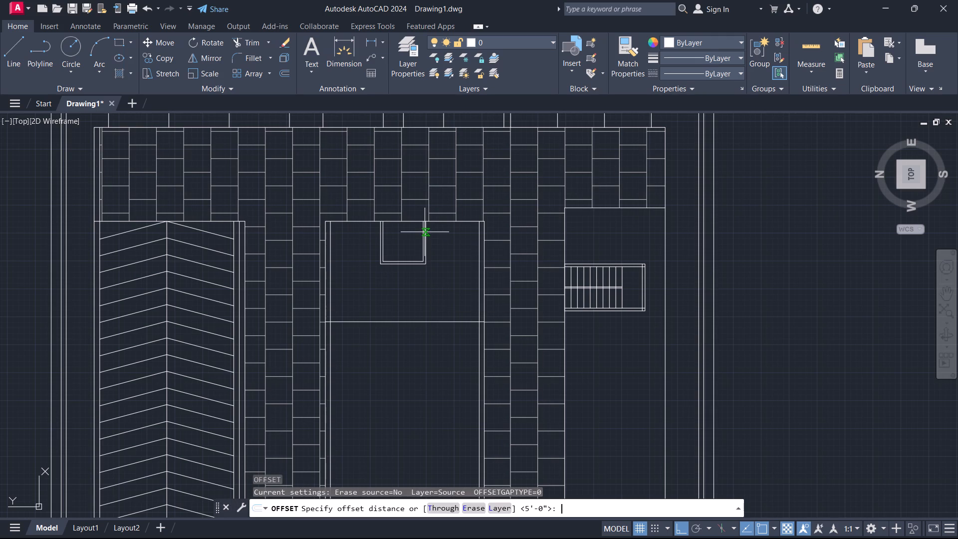
{"action": "left_click_drag", "start_coordinate": [329, 254], "coordinate": [339, 254]}
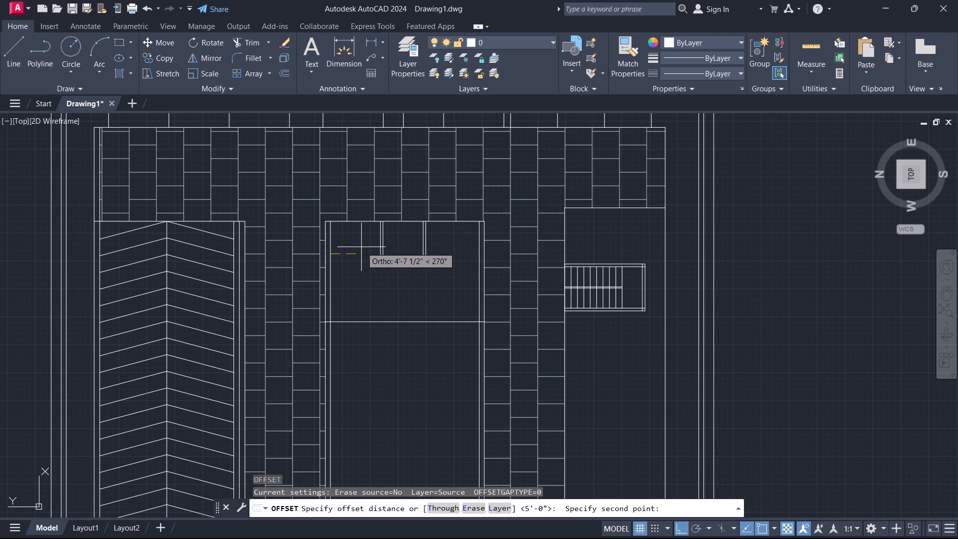
{"action": "type", "text": "7'"}
{"action": "key", "text": "Return"}
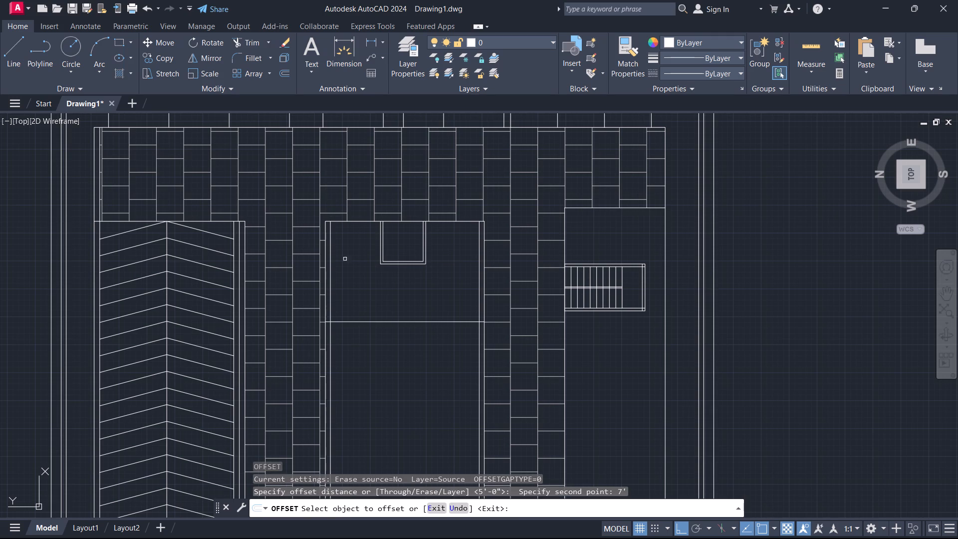
{"action": "left_click_drag", "start_coordinate": [330, 267], "coordinate": [347, 269]}
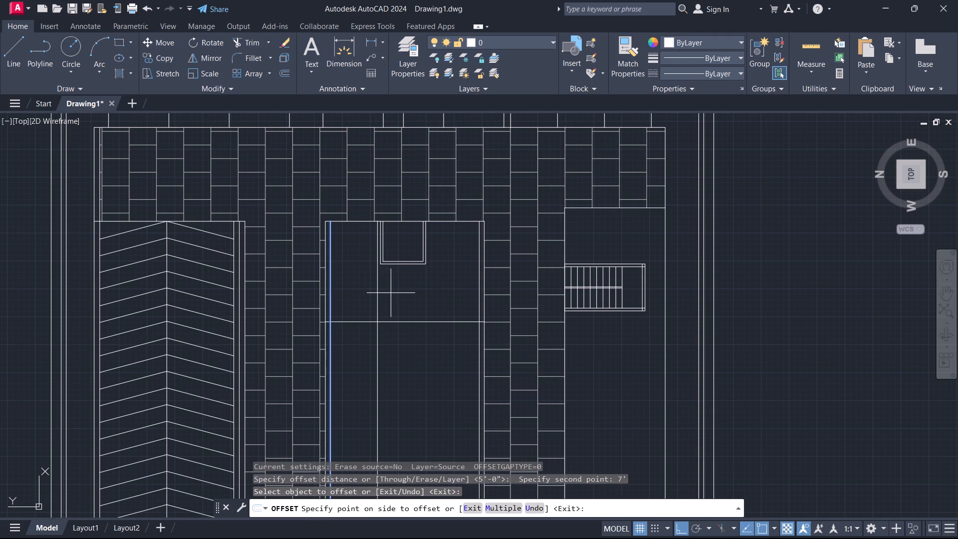
{"action": "left_click", "coordinate": [392, 293]}
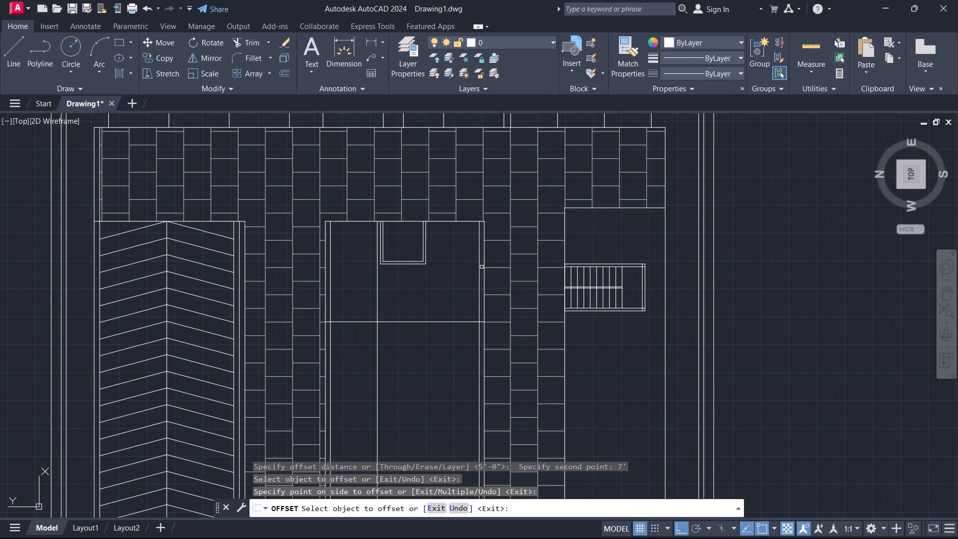
{"action": "left_click_drag", "start_coordinate": [480, 266], "coordinate": [475, 266]}
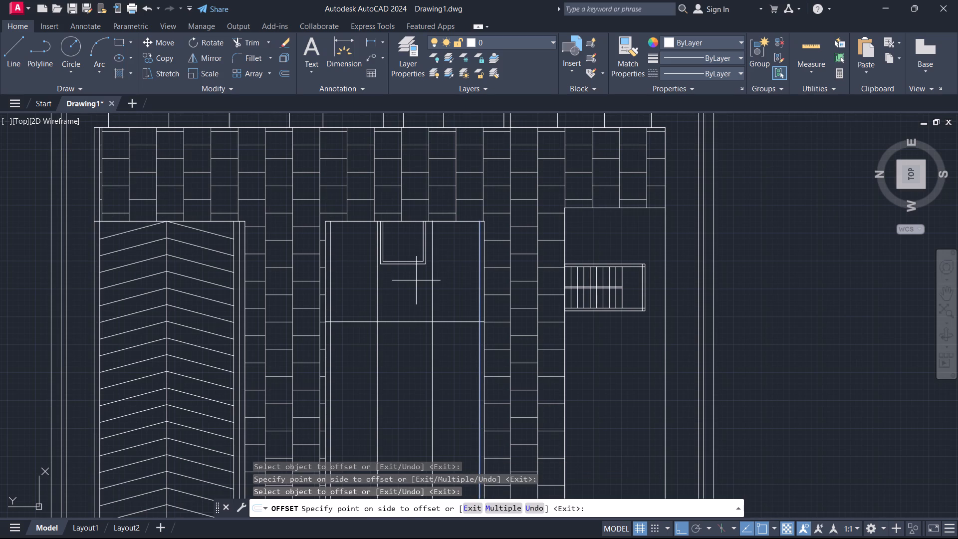
{"action": "left_click", "coordinate": [409, 285]}
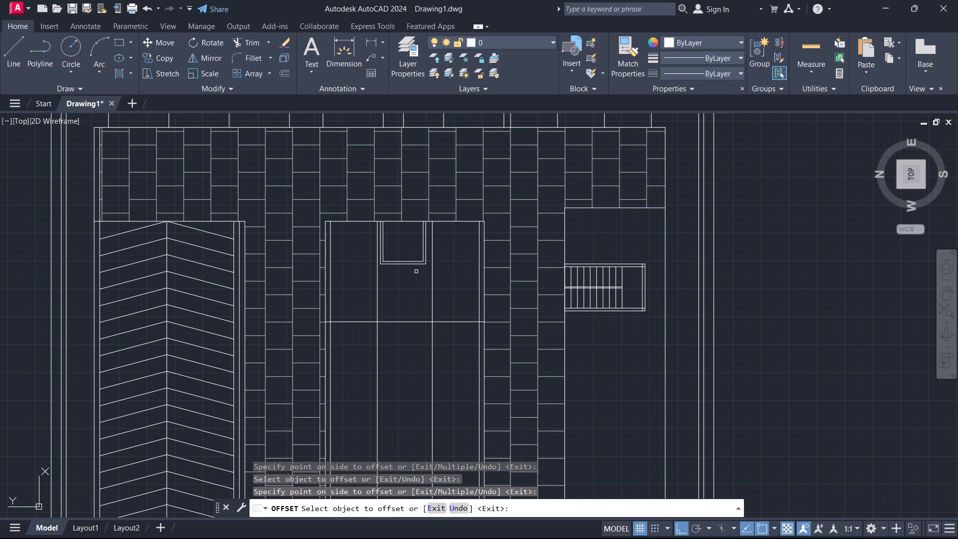
{"action": "key", "text": "Escape"}
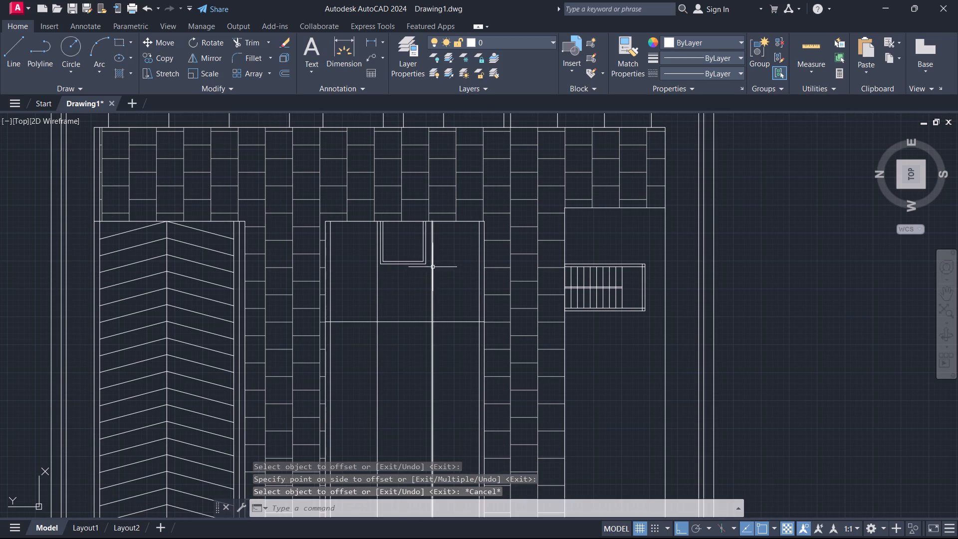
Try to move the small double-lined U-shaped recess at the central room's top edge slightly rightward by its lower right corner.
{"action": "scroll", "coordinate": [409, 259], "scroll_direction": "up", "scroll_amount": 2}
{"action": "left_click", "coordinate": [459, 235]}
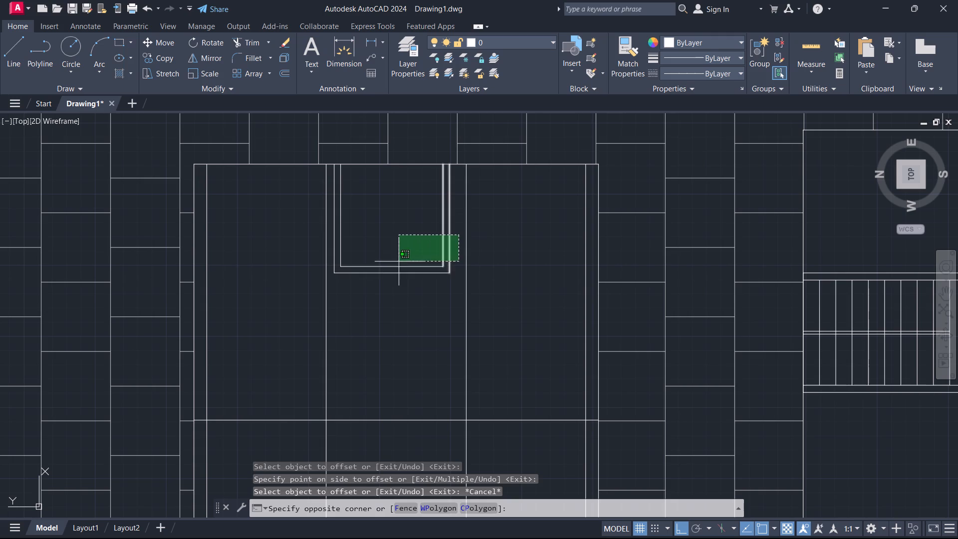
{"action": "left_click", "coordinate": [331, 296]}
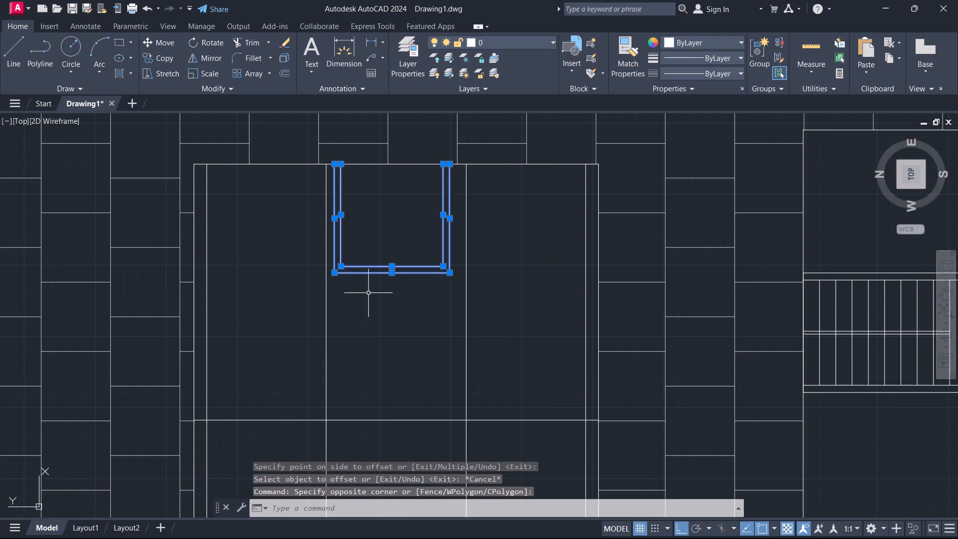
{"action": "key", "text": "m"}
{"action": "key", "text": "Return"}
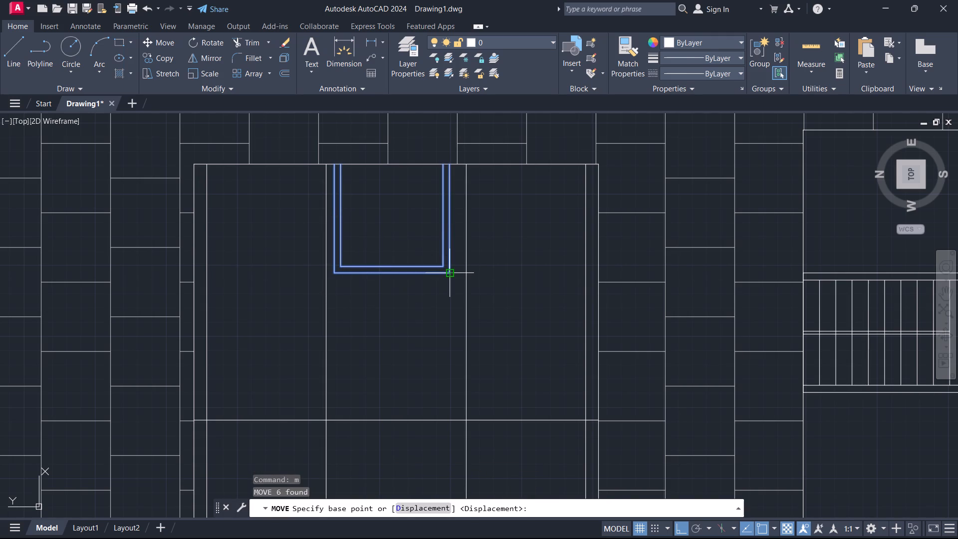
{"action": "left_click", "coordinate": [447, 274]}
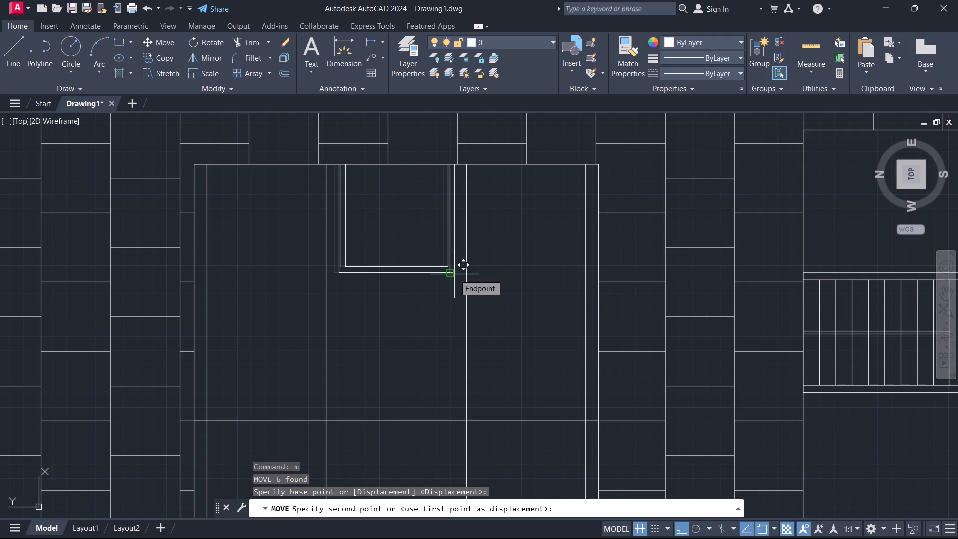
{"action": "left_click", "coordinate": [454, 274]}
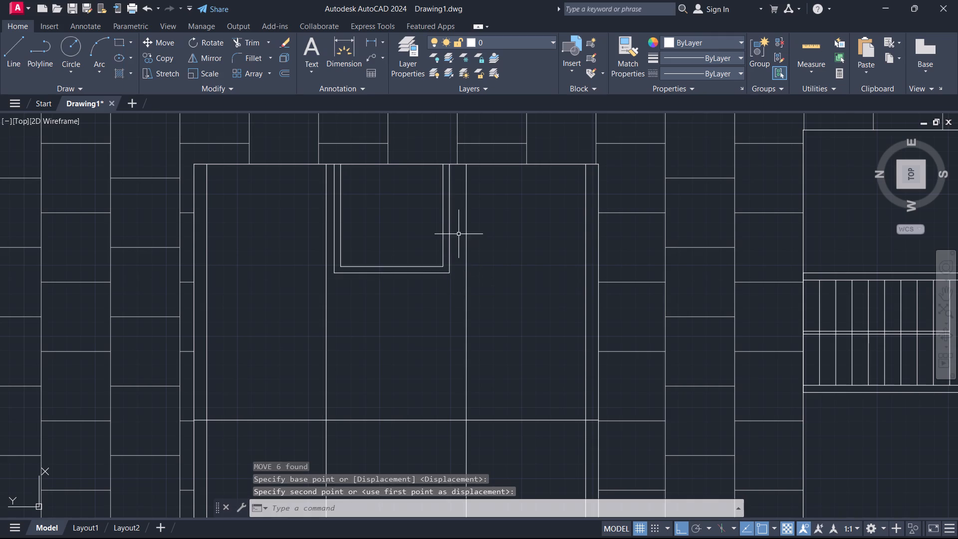
Move the double-lined U-shaped recess slightly rightward along the central room's top edge, between the two 7' offset lines.
{"action": "left_click", "coordinate": [459, 230]}
{"action": "left_click", "coordinate": [333, 291]}
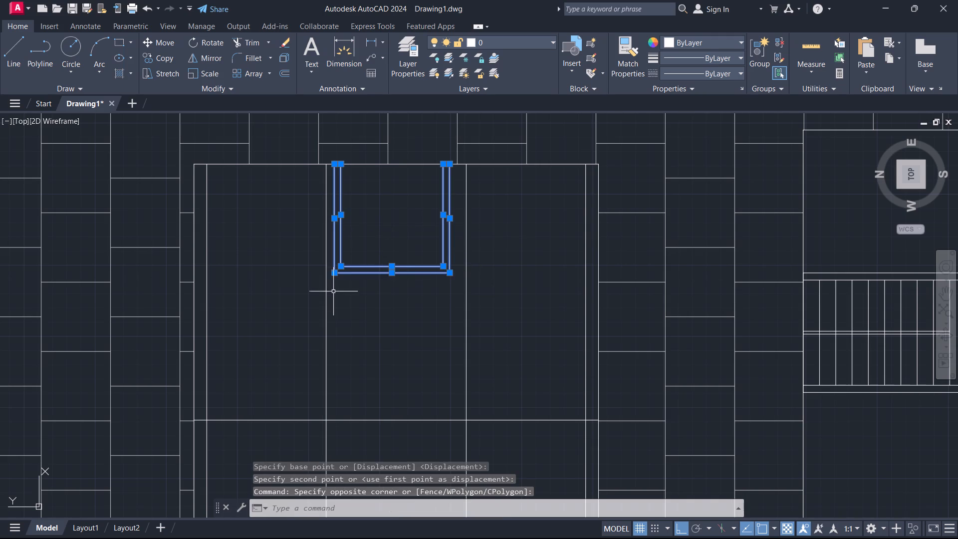
{"action": "key", "text": "m"}
{"action": "key", "text": "Return"}
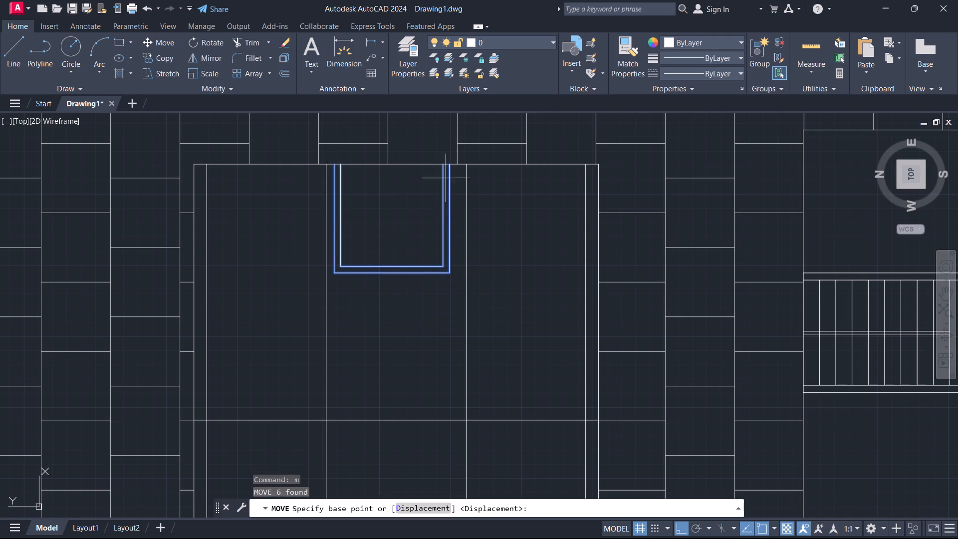
{"action": "left_click", "coordinate": [451, 159]}
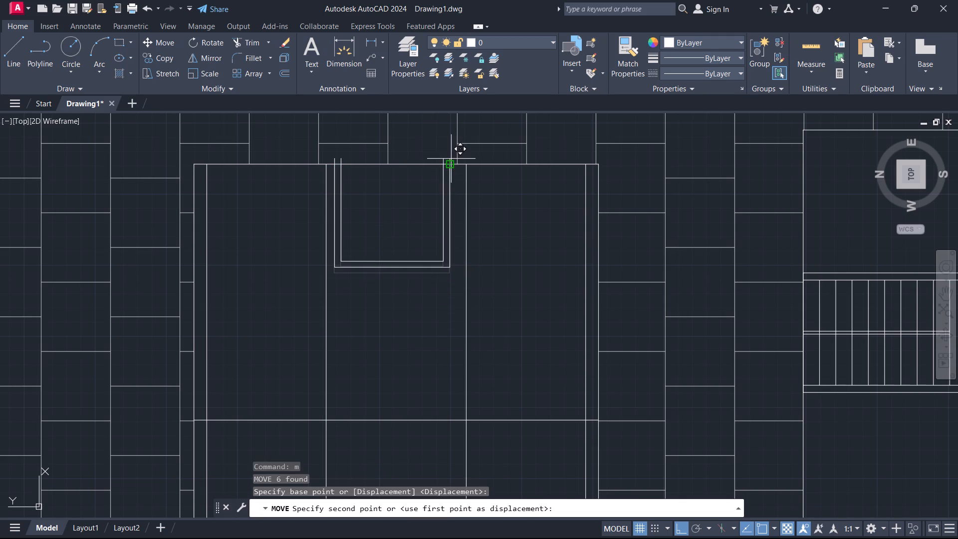
{"action": "scroll", "coordinate": [451, 159], "scroll_direction": "up", "scroll_amount": 2}
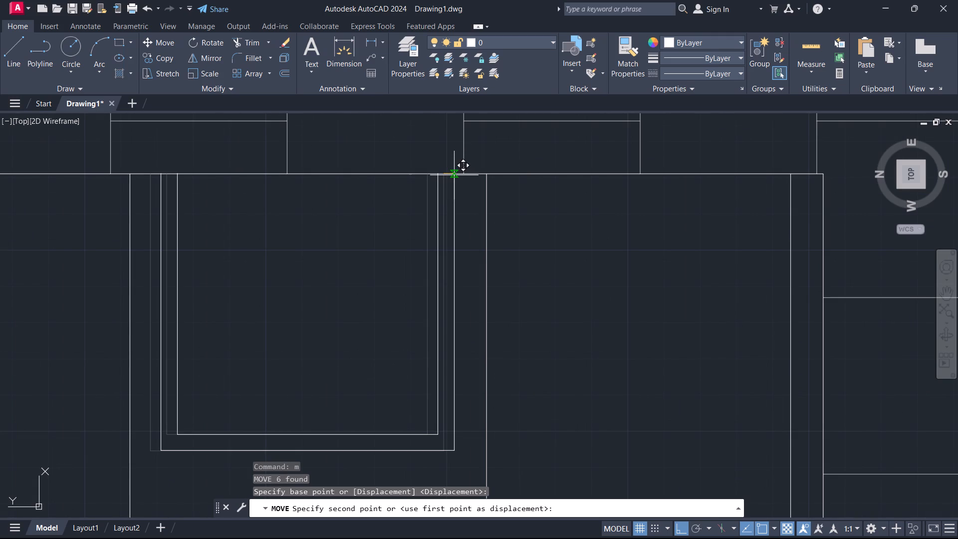
{"action": "left_click", "coordinate": [457, 175]}
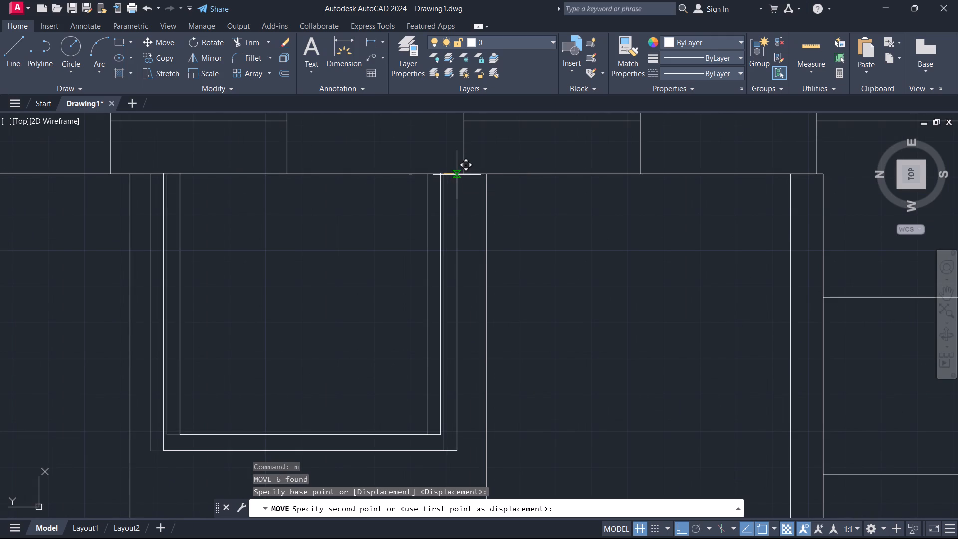
{"action": "scroll", "coordinate": [522, 207], "scroll_direction": "down", "scroll_amount": 2}
{"action": "scroll", "coordinate": [552, 239], "scroll_direction": "down", "scroll_amount": 1}
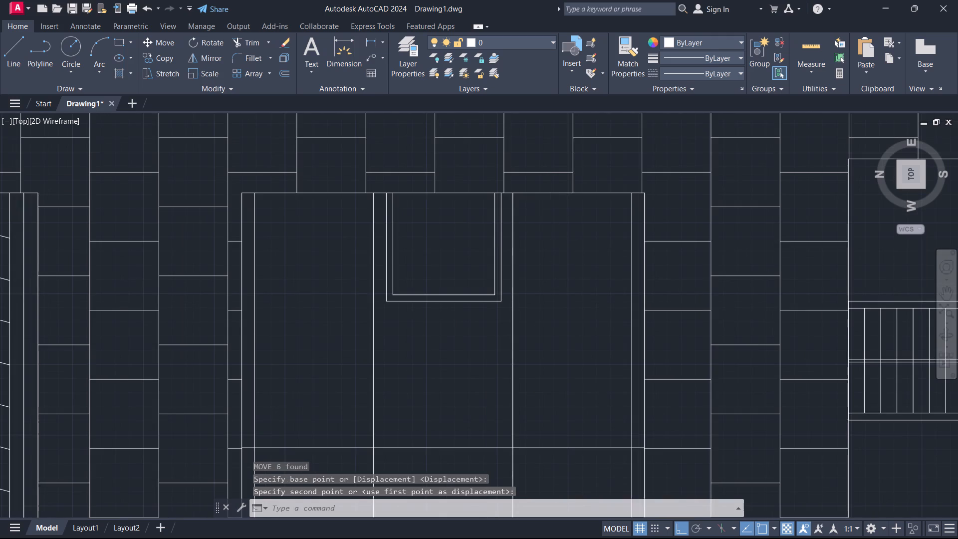
{"action": "middle_click_drag", "start_coordinate": [556, 278], "coordinate": [533, 256]}
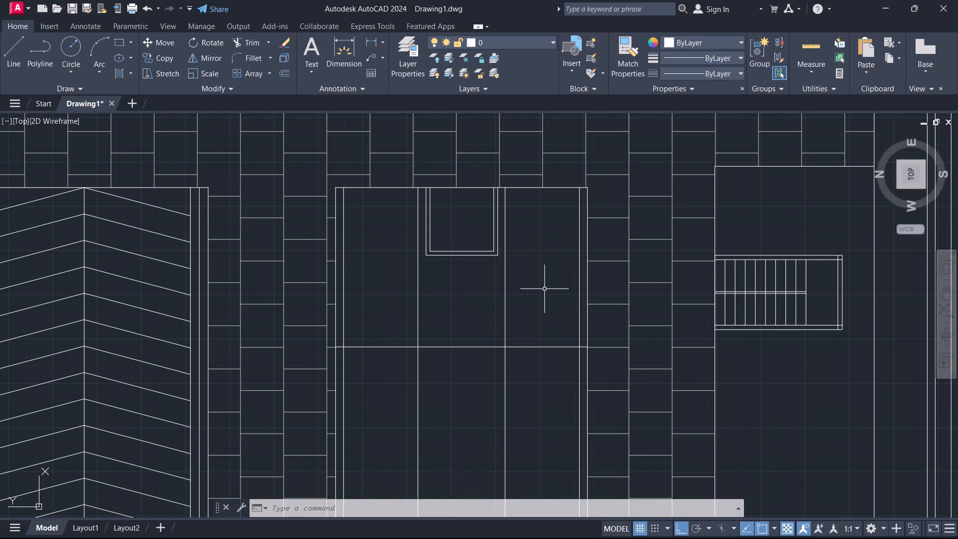
{"action": "key", "text": "Escape"}
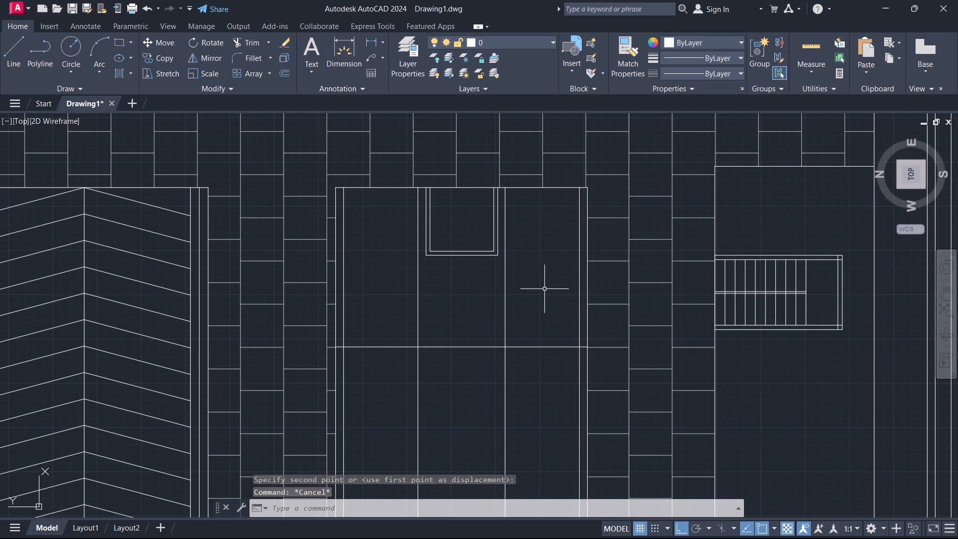
Trim away the parts of the two 7' offset lines below the central room's horizontal divider.
{"action": "type", "text": "tr"}
{"action": "key", "text": "Return"}
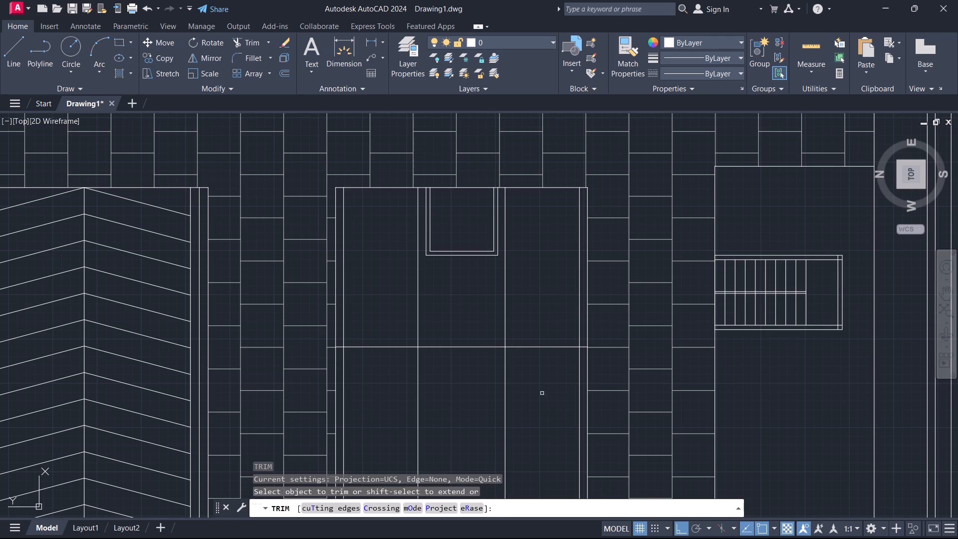
{"action": "left_click", "coordinate": [540, 390]}
{"action": "left_click", "coordinate": [394, 373]}
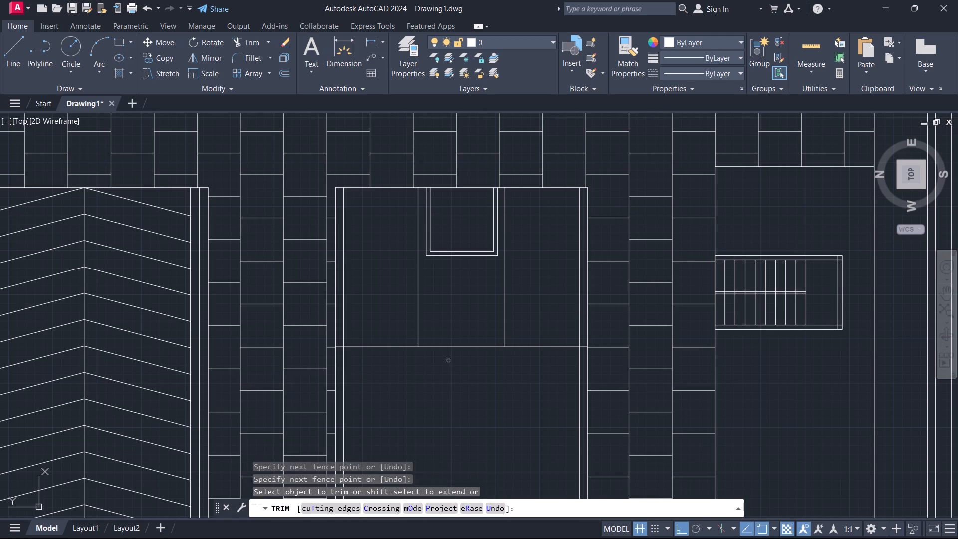
{"action": "key", "text": "Escape"}
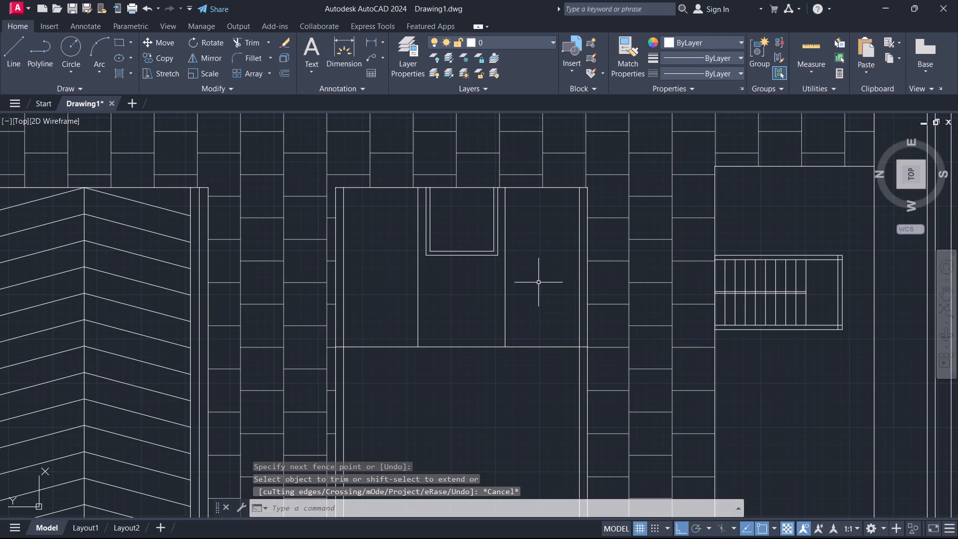
Draw a horizontal line between the central room's inner wall lines, a short distance above the existing horizontal divider.
{"action": "key", "text": "l"}
{"action": "key", "text": "Return"}
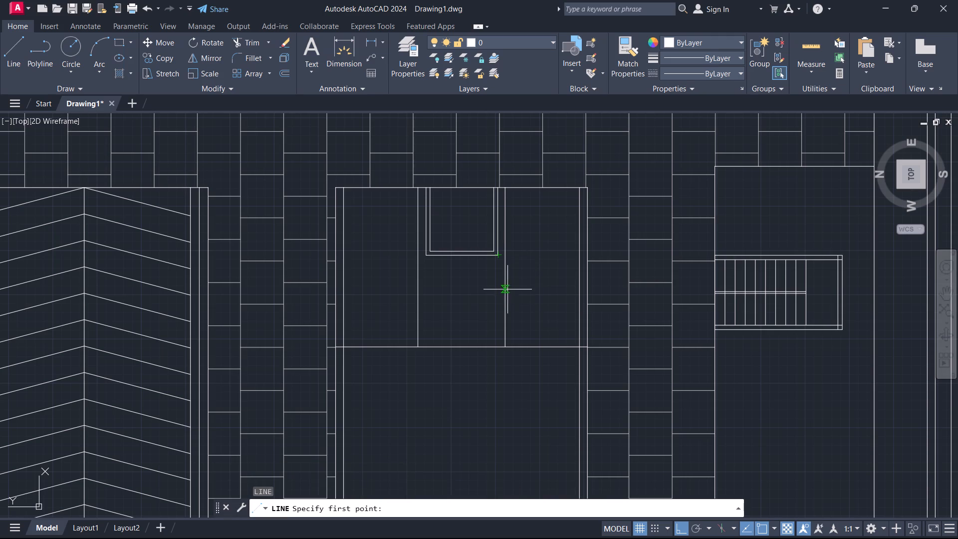
{"action": "left_click", "coordinate": [505, 317]}
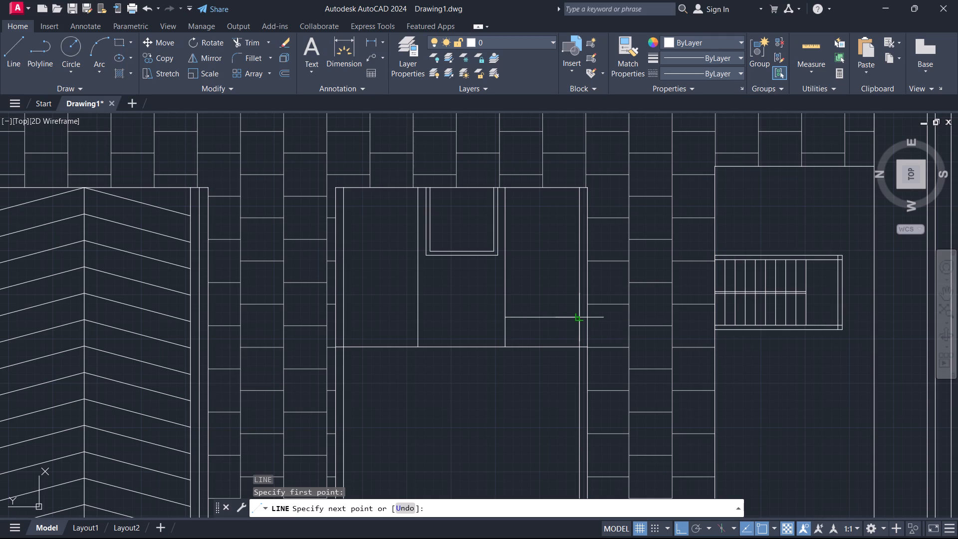
{"action": "left_click", "coordinate": [576, 315]}
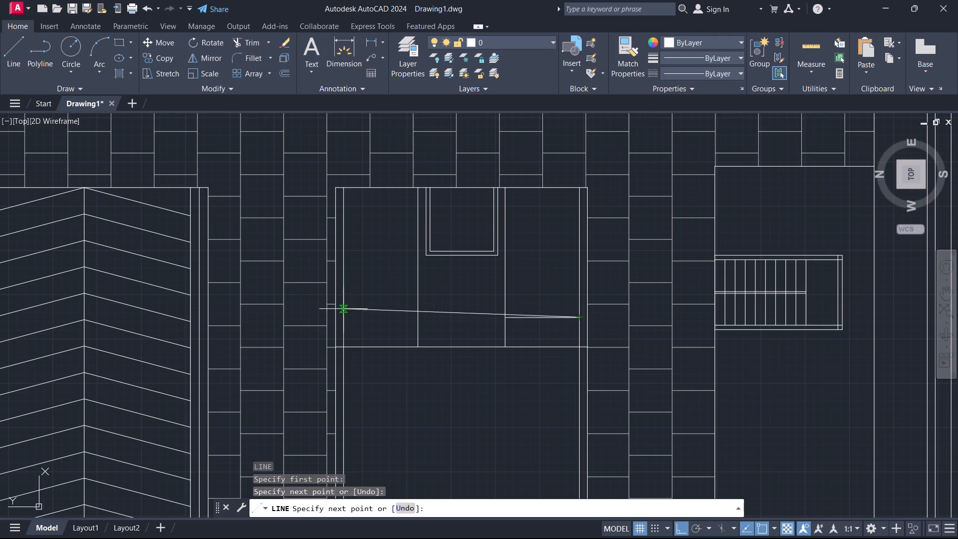
{"action": "left_click", "coordinate": [346, 317]}
{"action": "key", "text": "Escape"}
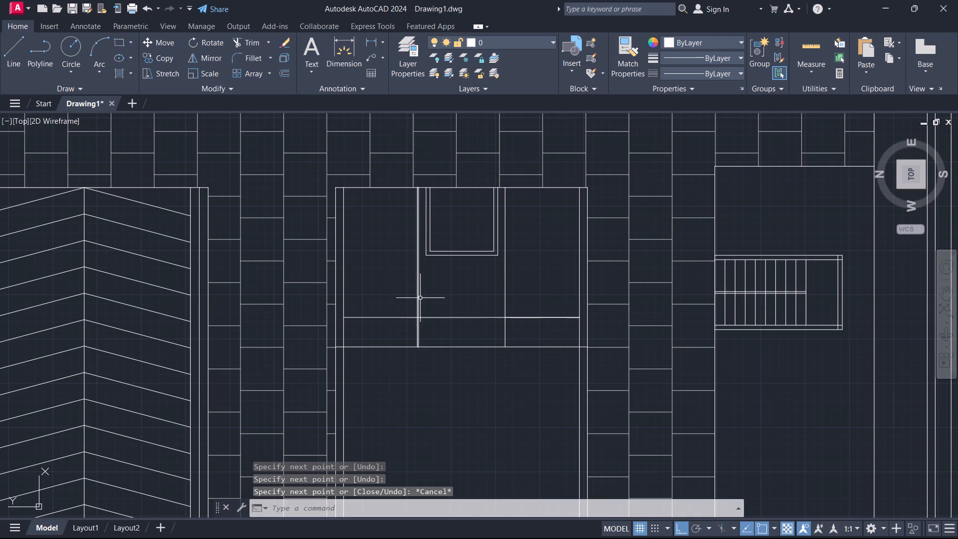
Trim the new horizontal line between the two 7' offset lines and remove its overlapping duplicate segment on the right.
{"action": "key", "text": "t"}
{"action": "key", "text": "r"}
{"action": "key", "text": "Return"}
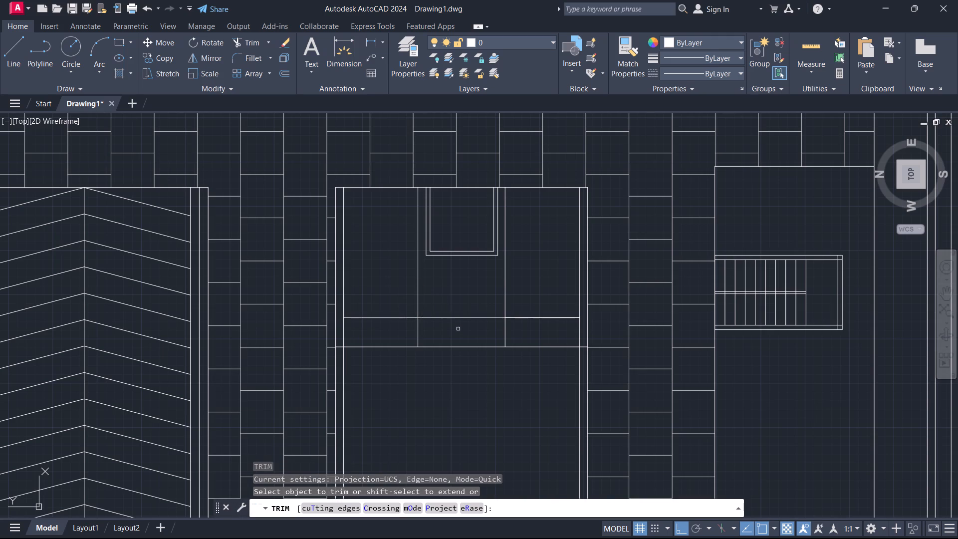
{"action": "left_click", "coordinate": [461, 318]}
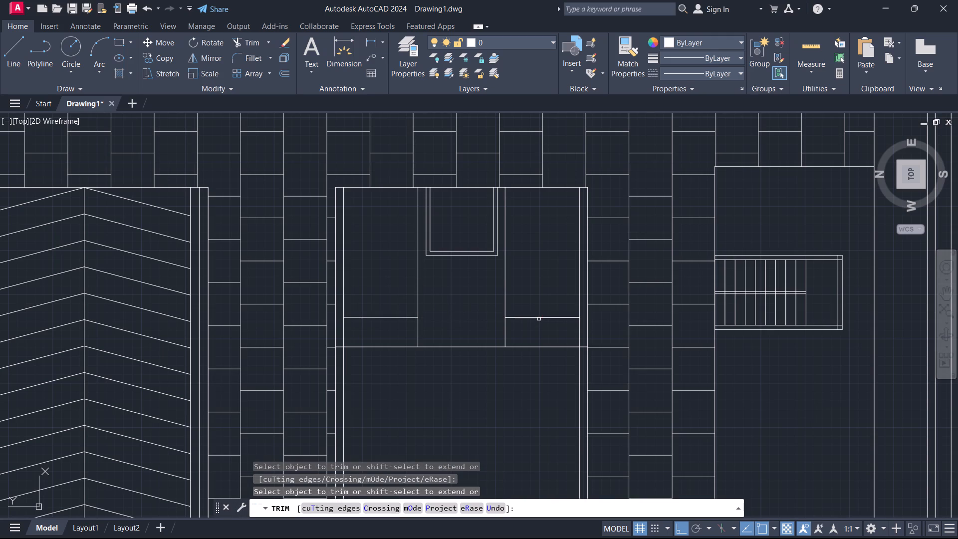
{"action": "left_click", "coordinate": [539, 318]}
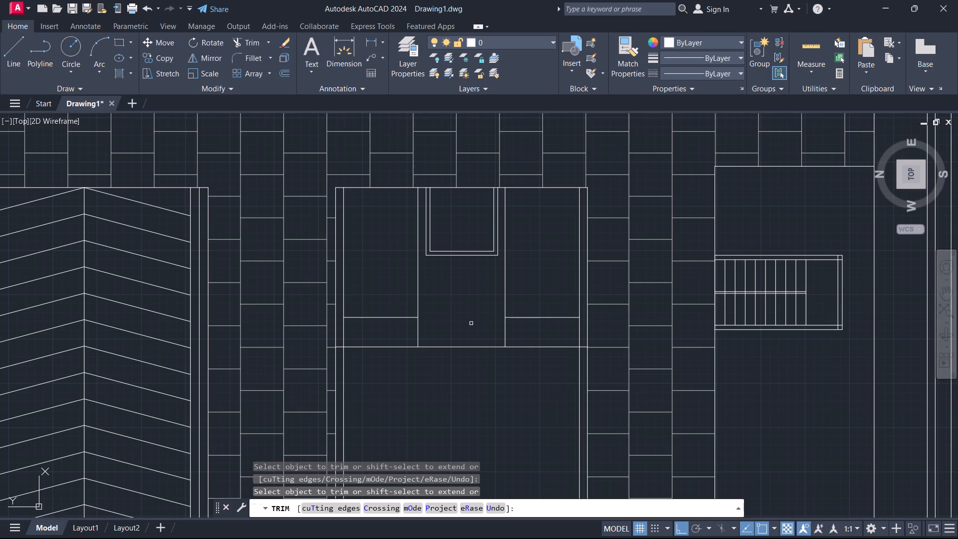
Trim the short ends of both 7' offset lines between the new horizontal segments and the horizontal divider below.
{"action": "scroll", "coordinate": [469, 308], "scroll_direction": "down", "scroll_amount": 1}
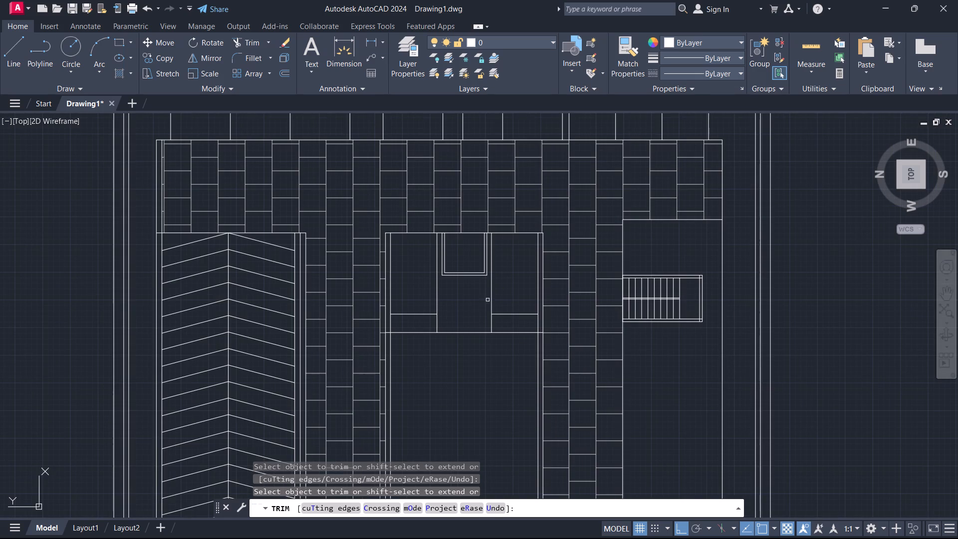
{"action": "middle_click_drag", "start_coordinate": [478, 367], "coordinate": [465, 272]}
{"action": "scroll", "coordinate": [465, 271], "scroll_direction": "down", "scroll_amount": 1}
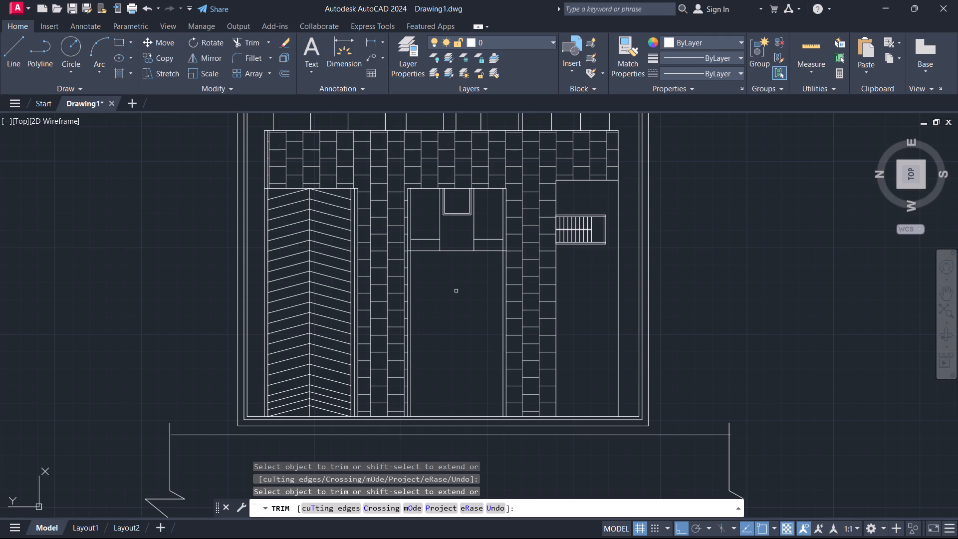
{"action": "middle_click_drag", "start_coordinate": [456, 291], "coordinate": [468, 261]}
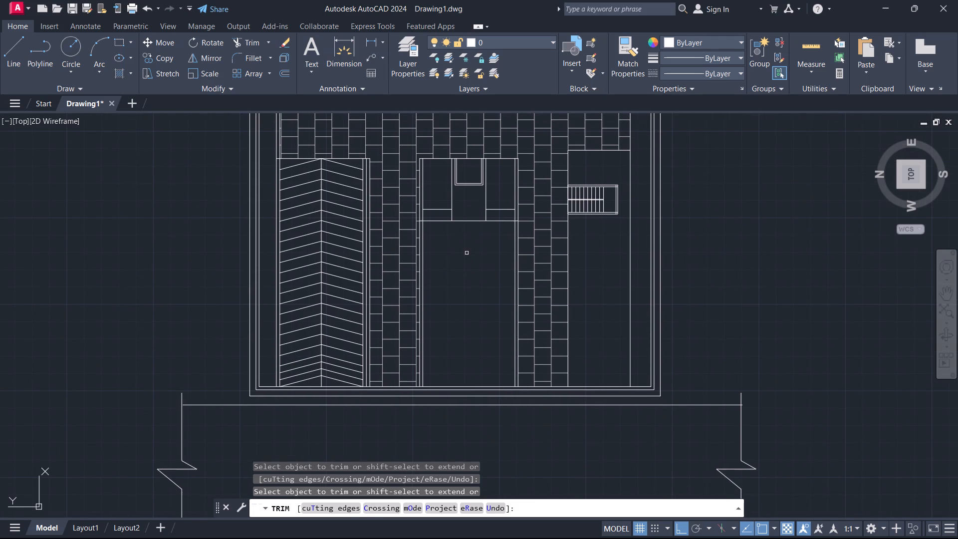
{"action": "scroll", "coordinate": [485, 230], "scroll_direction": "up", "scroll_amount": 2}
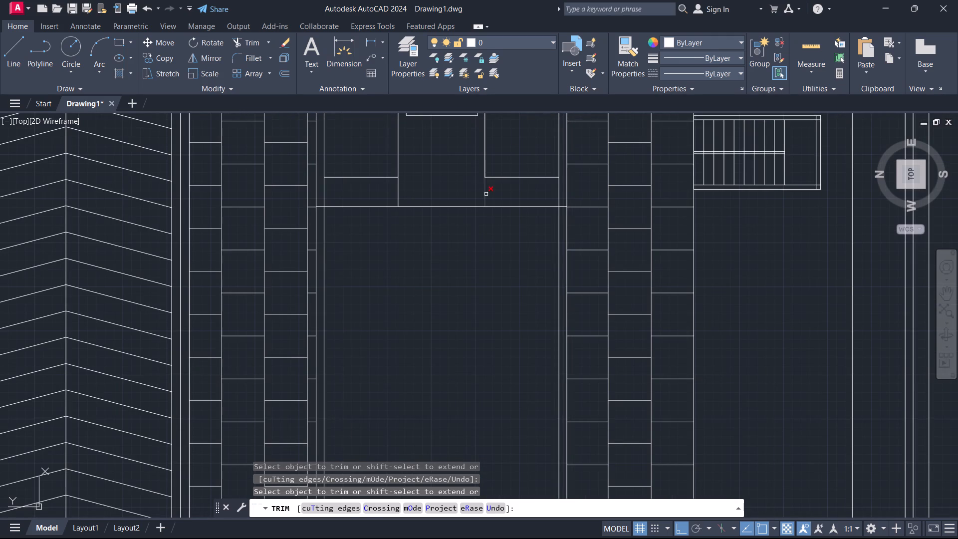
{"action": "left_click", "coordinate": [486, 194]}
{"action": "left_click_drag", "start_coordinate": [398, 198], "coordinate": [405, 195]}
{"action": "middle_click_drag", "start_coordinate": [469, 320], "coordinate": [492, 264]}
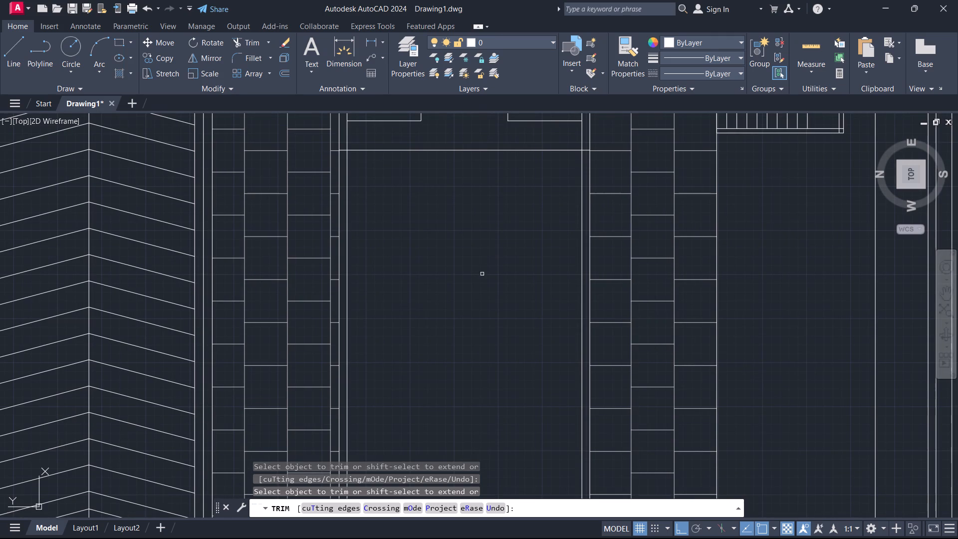
{"action": "scroll", "coordinate": [478, 284], "scroll_direction": "down", "scroll_amount": 1}
{"action": "middle_click_drag", "start_coordinate": [478, 286], "coordinate": [444, 317]}
{"action": "key", "text": "Escape"}
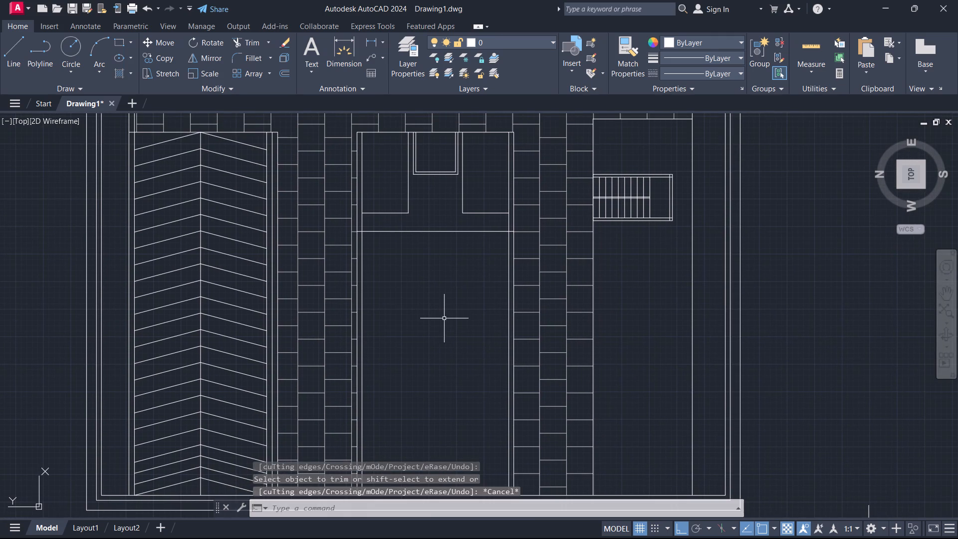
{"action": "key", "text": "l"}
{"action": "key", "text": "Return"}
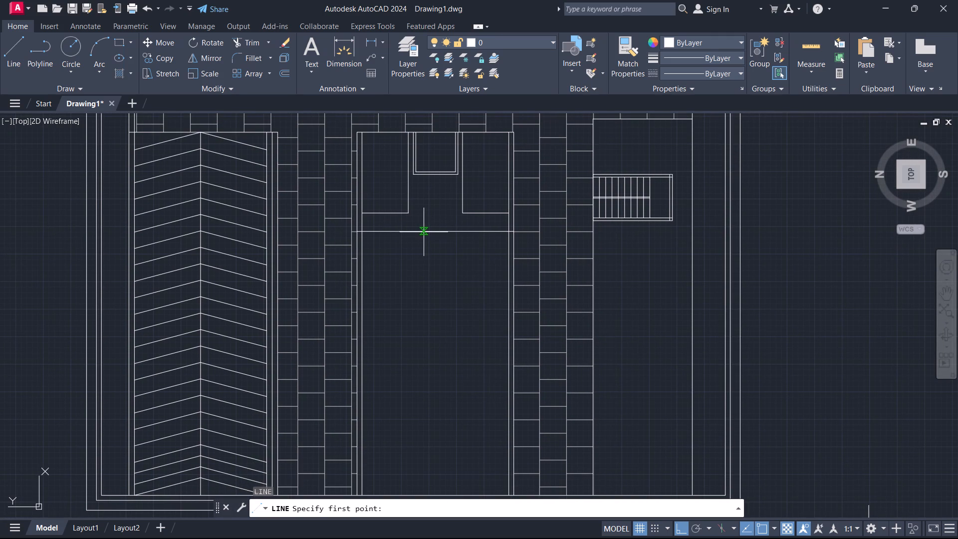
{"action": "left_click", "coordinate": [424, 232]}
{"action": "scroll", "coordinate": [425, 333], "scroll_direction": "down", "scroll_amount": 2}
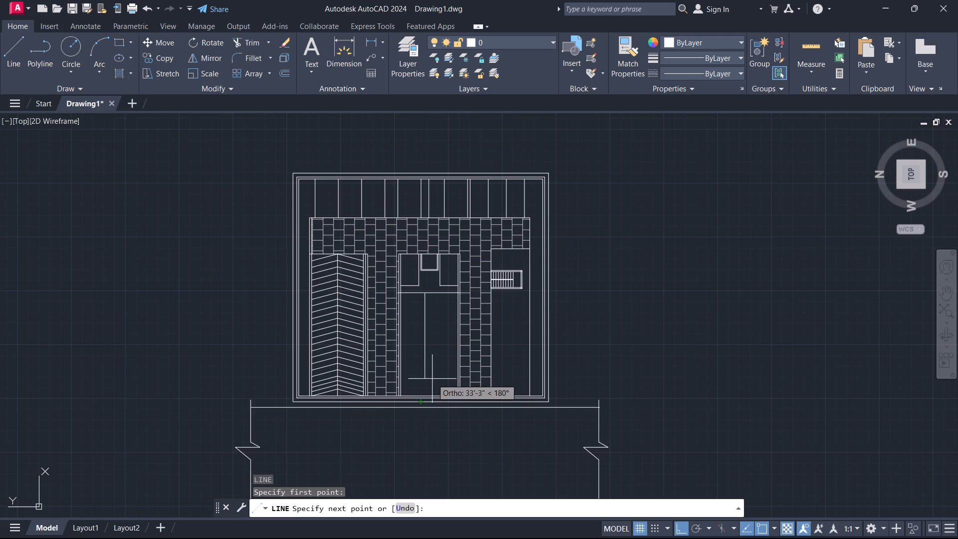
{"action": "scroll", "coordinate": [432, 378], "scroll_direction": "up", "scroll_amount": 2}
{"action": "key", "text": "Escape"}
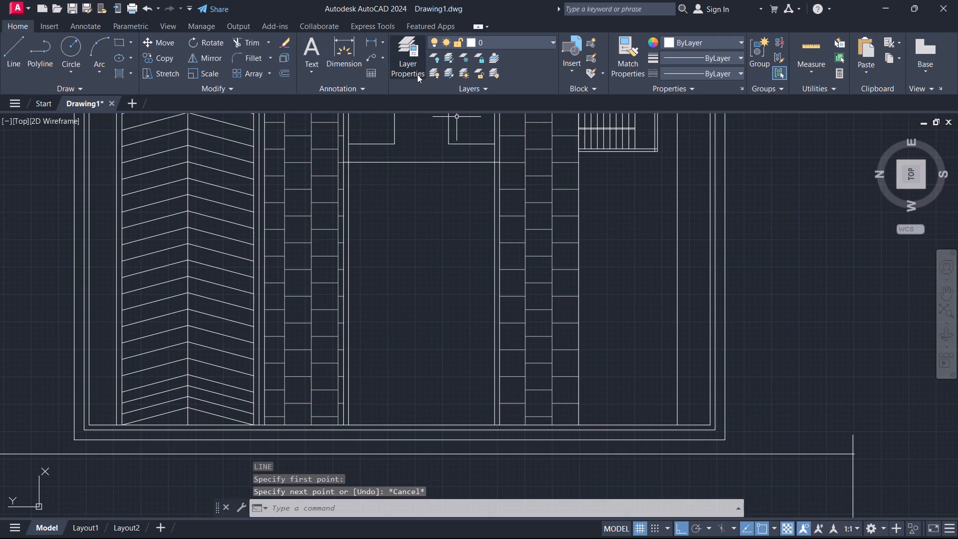
Measure the central room's clear width between its inner wall lines along the horizontal divider with a linear dimension.
{"action": "left_click", "coordinate": [369, 44]}
{"action": "left_click", "coordinate": [348, 162]}
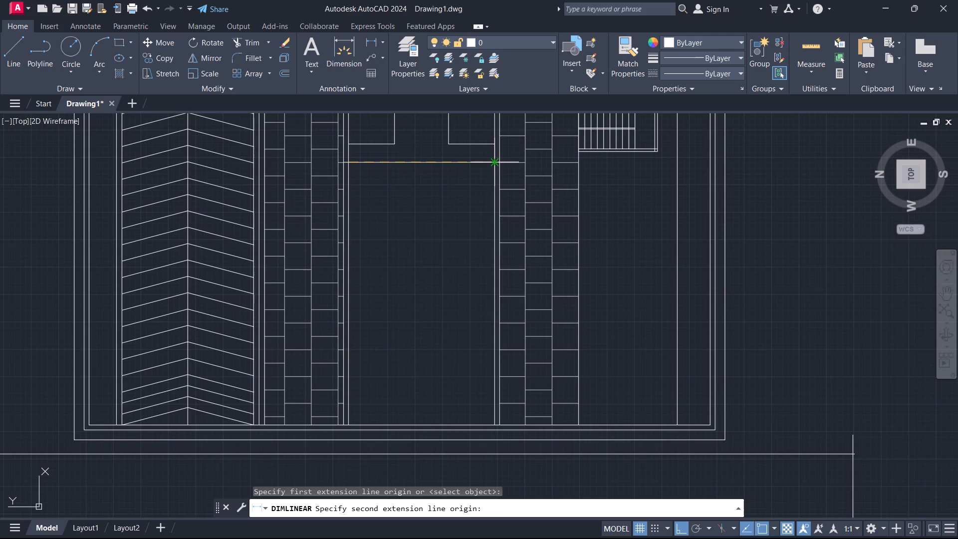
{"action": "left_click", "coordinate": [491, 162]}
{"action": "scroll", "coordinate": [424, 147], "scroll_direction": "up", "scroll_amount": 4}
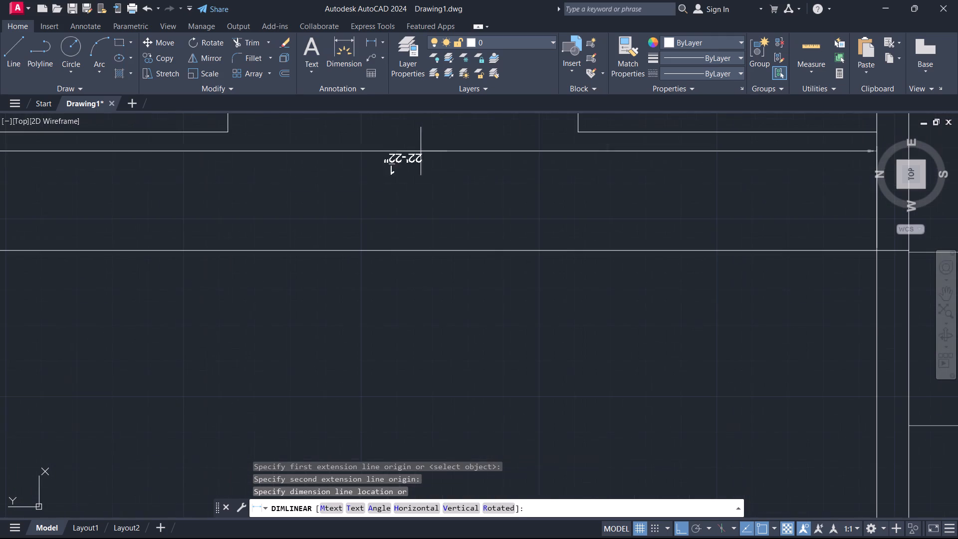
{"action": "key", "text": "Escape"}
Offset the inner lines of the central room's left and right walls 10' into the room.
{"action": "scroll", "coordinate": [425, 196], "scroll_direction": "down", "scroll_amount": 2}
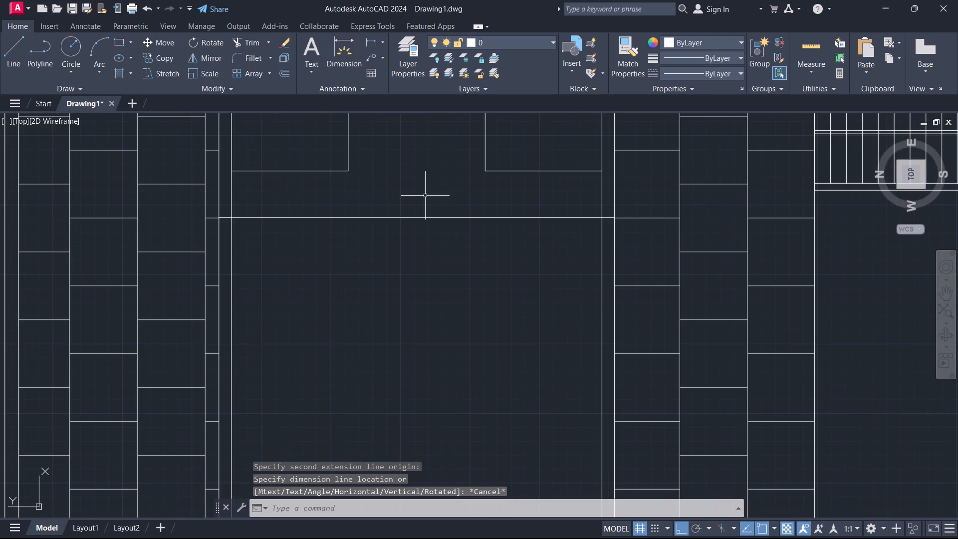
{"action": "scroll", "coordinate": [428, 194], "scroll_direction": "down", "scroll_amount": 1}
{"action": "key", "text": "o"}
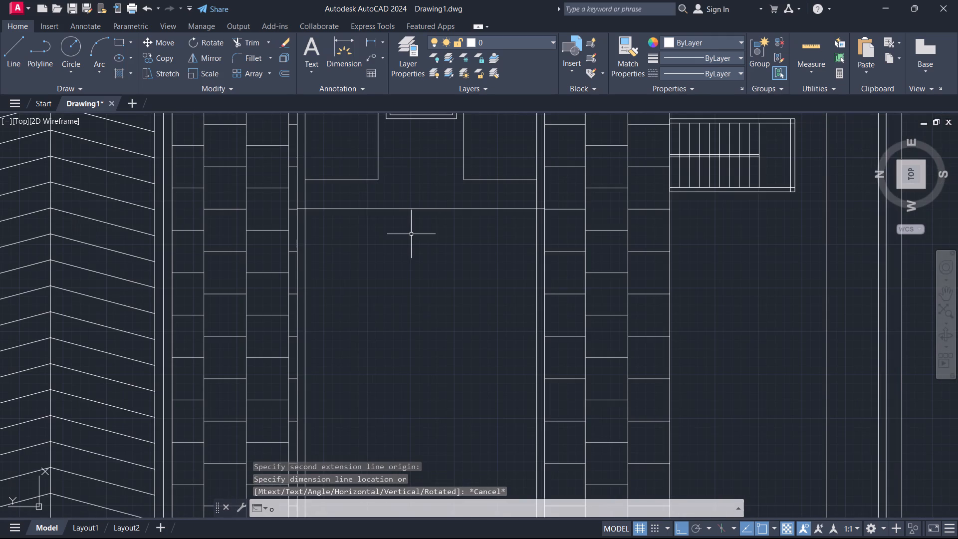
{"action": "key", "text": "Return"}
{"action": "left_click", "coordinate": [303, 241]}
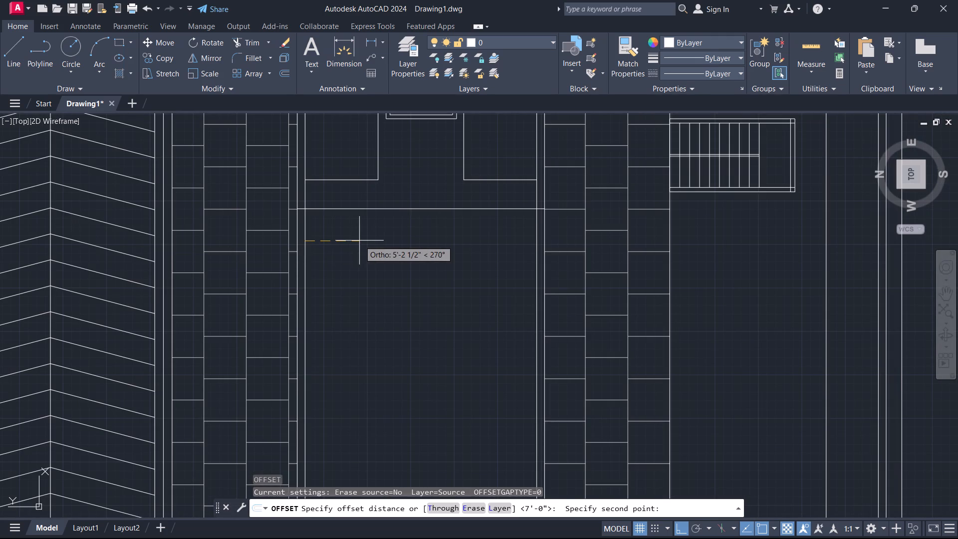
{"action": "type", "text": "10'"}
{"action": "key", "text": "Return"}
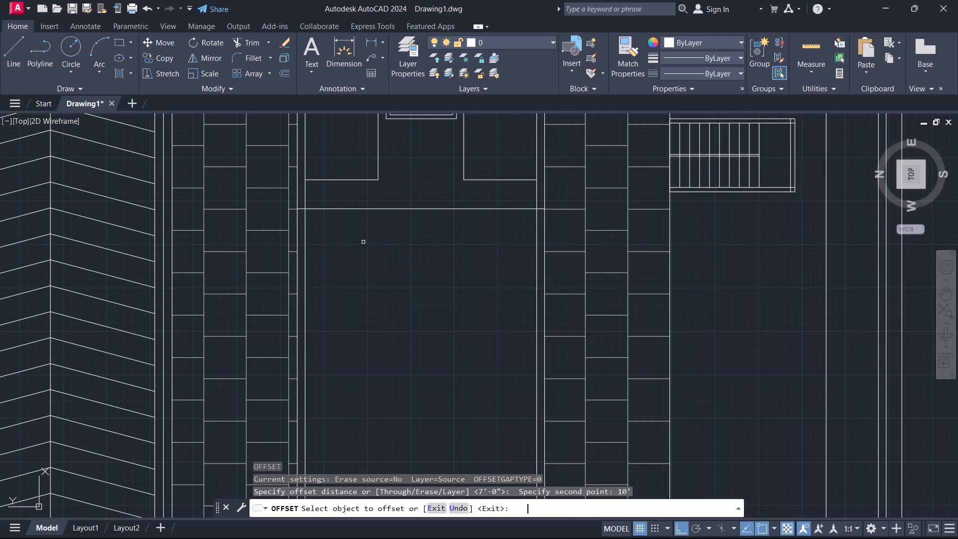
{"action": "left_click_drag", "start_coordinate": [305, 253], "coordinate": [310, 251]}
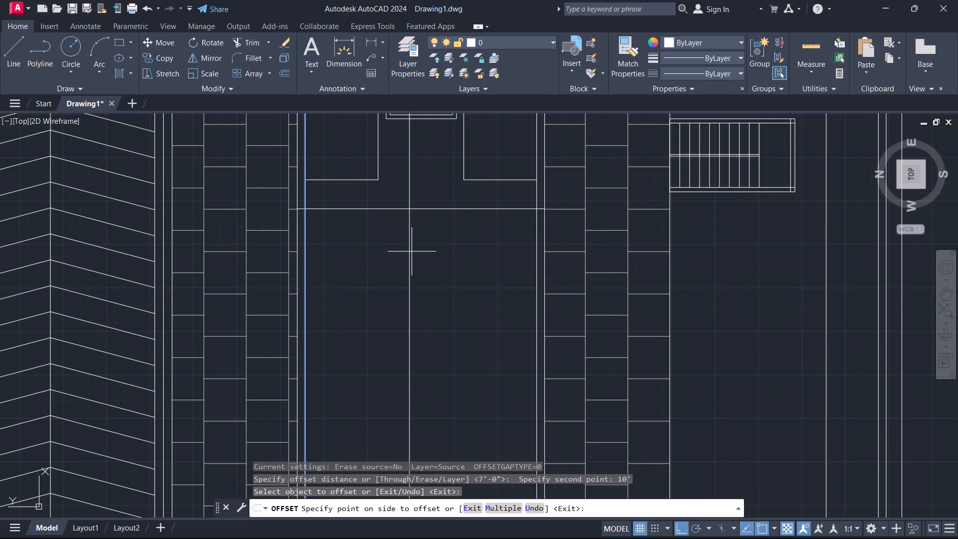
{"action": "left_click_drag", "start_coordinate": [435, 252], "coordinate": [443, 252]}
{"action": "left_click_drag", "start_coordinate": [537, 242], "coordinate": [526, 243]}
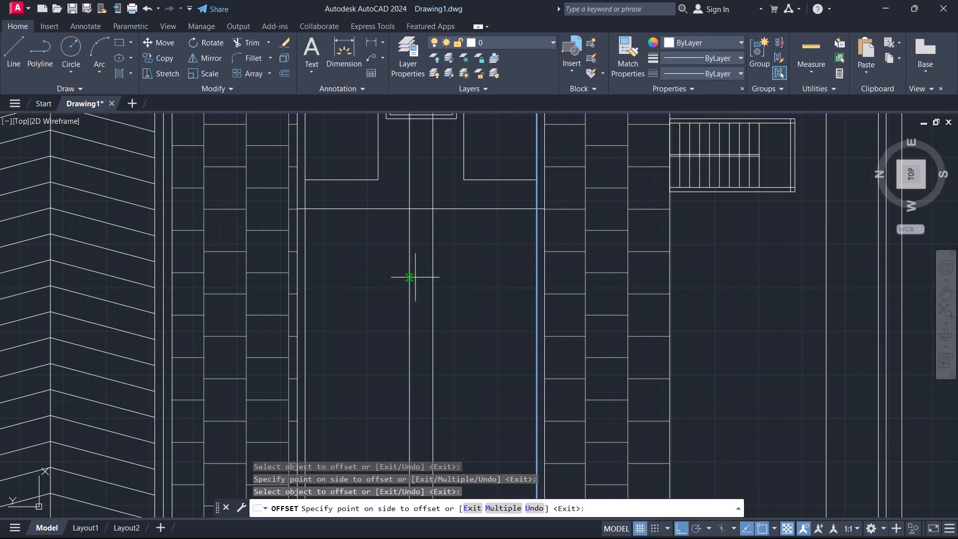
{"action": "left_click", "coordinate": [410, 278]}
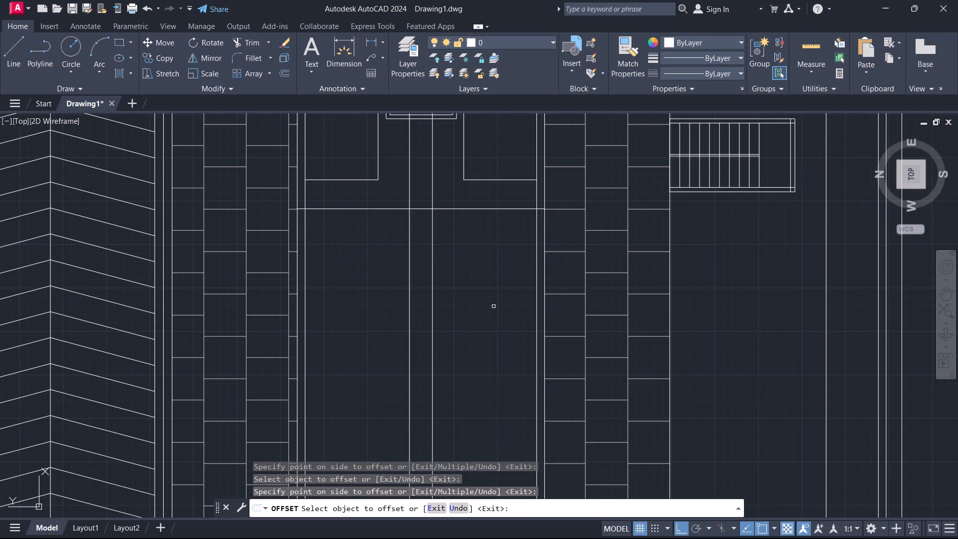
{"action": "scroll", "coordinate": [493, 306], "scroll_direction": "up", "scroll_amount": 1}
{"action": "key", "text": "Escape"}
Trim away the parts of the two 10' offset lines above the central room's horizontal divider.
{"action": "key", "text": "t"}
{"action": "key", "text": "r"}
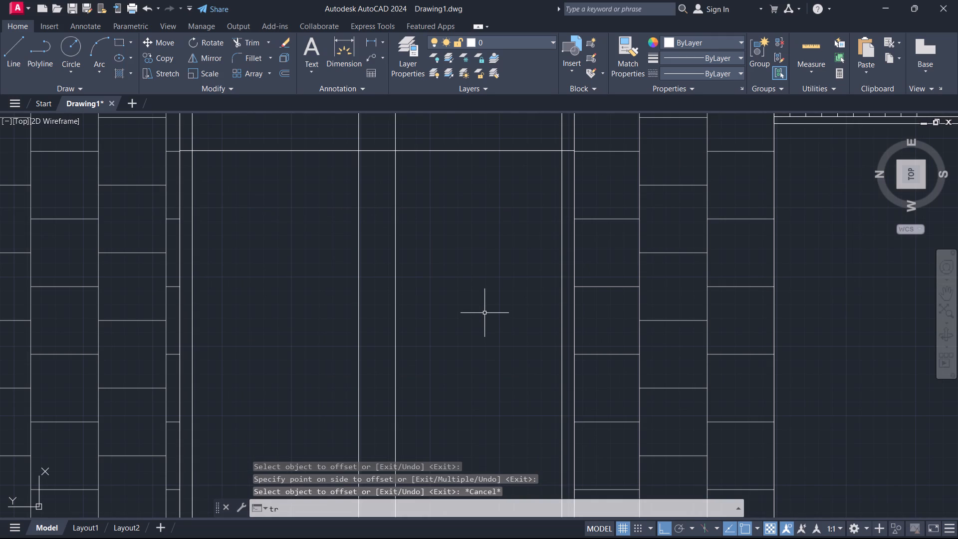
{"action": "key", "text": "Return"}
{"action": "left_click", "coordinate": [406, 129]}
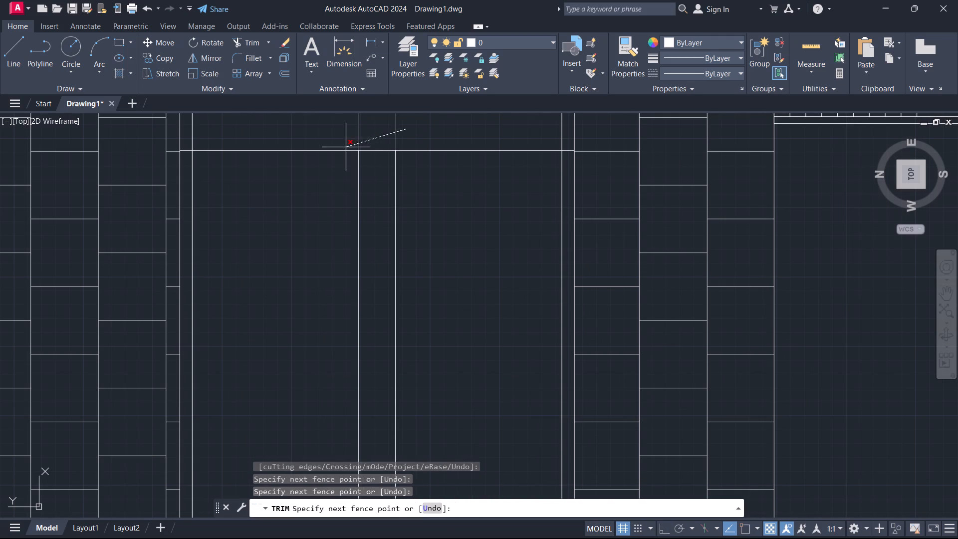
{"action": "left_click", "coordinate": [337, 140]}
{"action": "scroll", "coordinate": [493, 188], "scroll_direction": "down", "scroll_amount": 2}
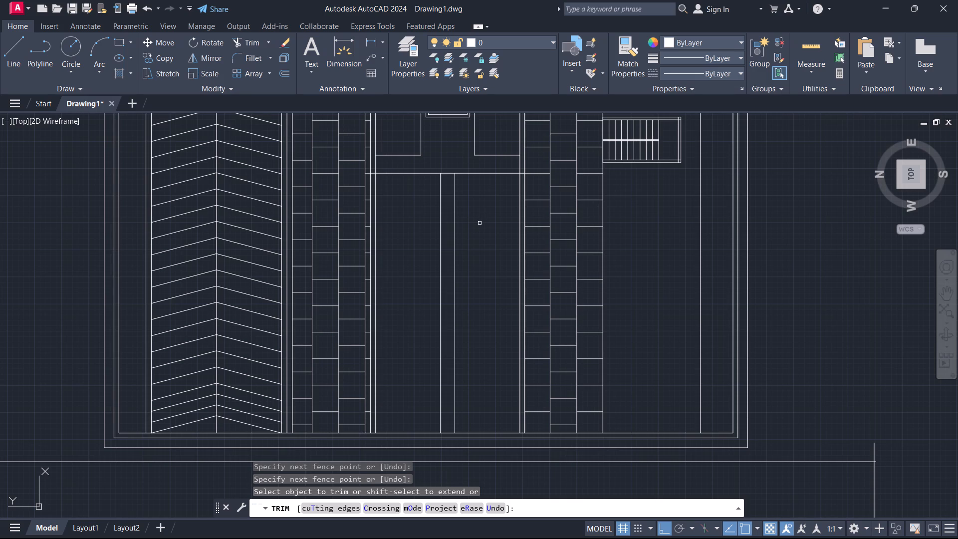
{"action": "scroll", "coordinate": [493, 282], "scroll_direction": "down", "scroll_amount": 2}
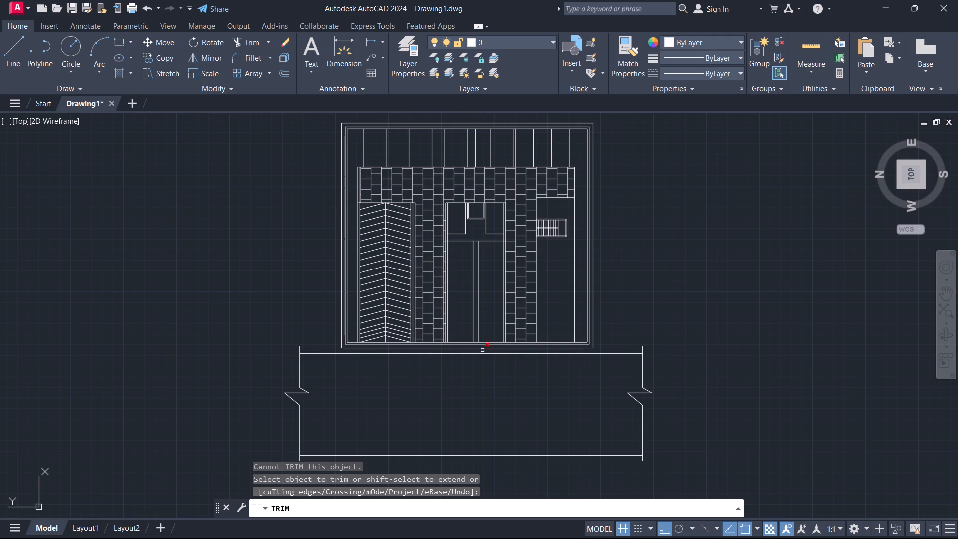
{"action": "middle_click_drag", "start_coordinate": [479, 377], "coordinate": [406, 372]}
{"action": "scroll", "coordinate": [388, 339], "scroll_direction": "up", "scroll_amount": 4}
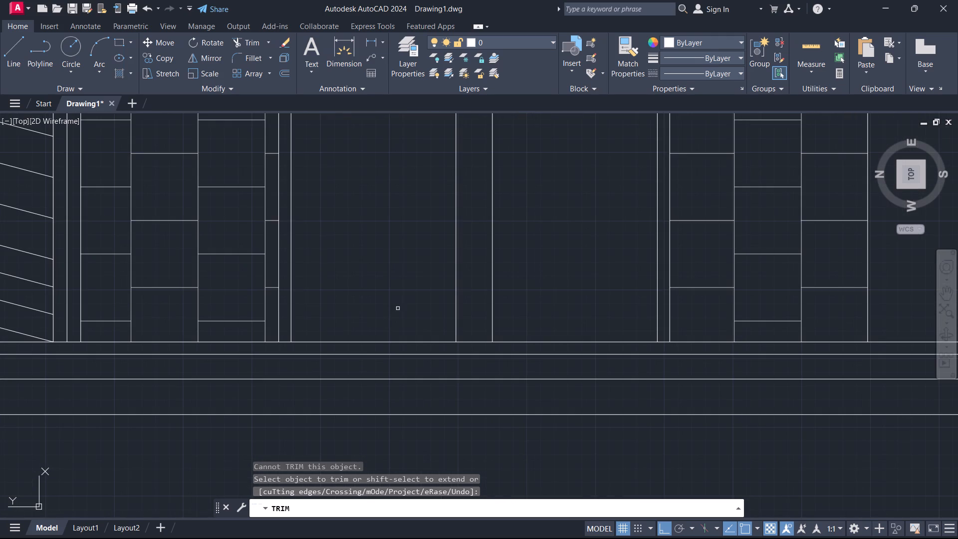
Draw a horizontal line near the central room's lower end, from the left brick strip's outer edge to the room's right inner wall line.
{"action": "key", "text": "Escape"}
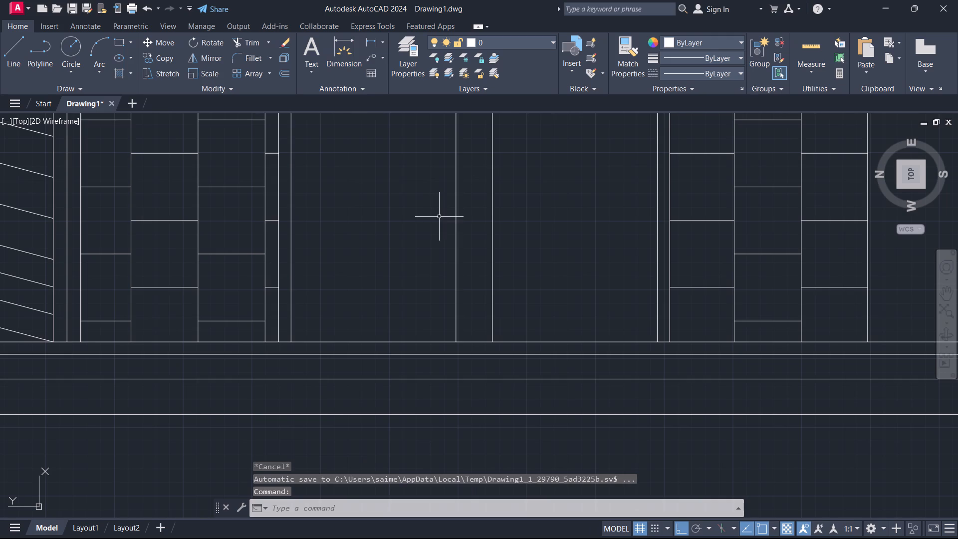
{"action": "key", "text": "l"}
{"action": "key", "text": "Return"}
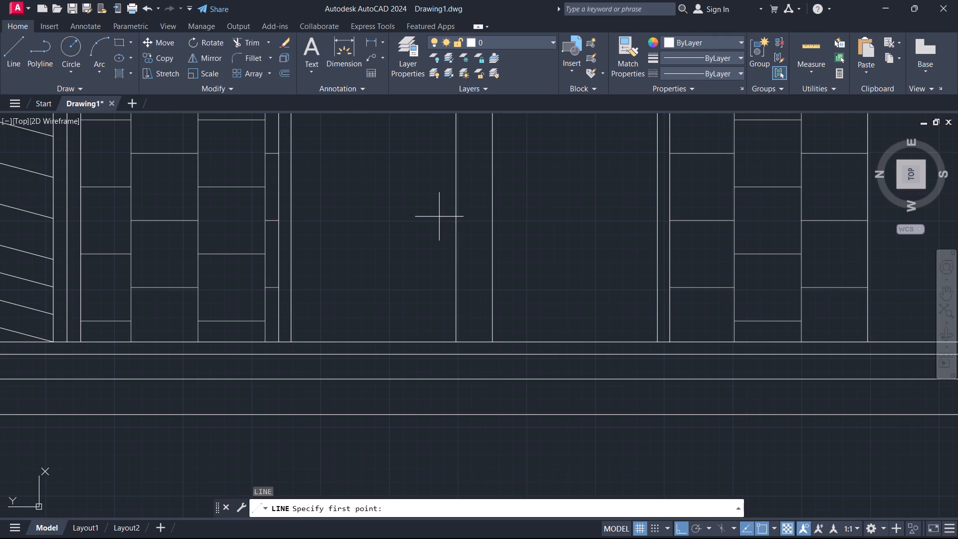
{"action": "scroll", "coordinate": [439, 217], "scroll_direction": "down", "scroll_amount": 1}
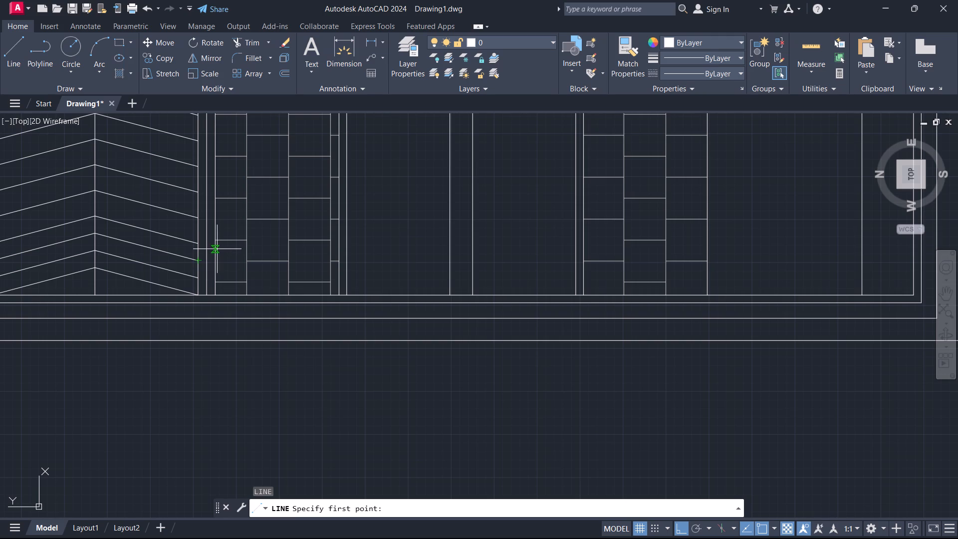
{"action": "left_click", "coordinate": [215, 241]}
{"action": "left_click", "coordinate": [575, 242]}
{"action": "key", "text": "Escape"}
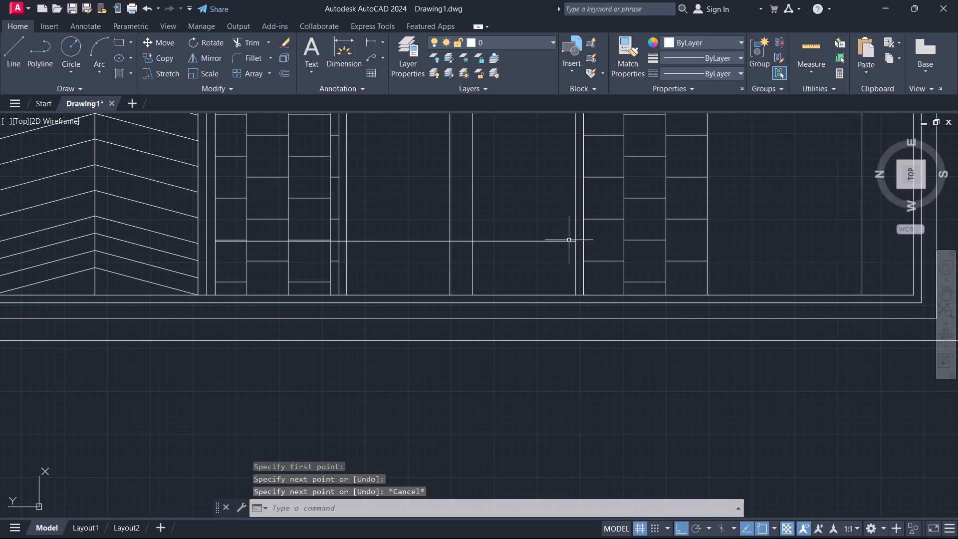
Trim the central room's wall lines, both 10' offset lines and the left brick strip below the new horizontal line.
{"action": "key", "text": "t"}
{"action": "key", "text": "r"}
{"action": "key", "text": "Return"}
{"action": "left_click", "coordinate": [575, 264]}
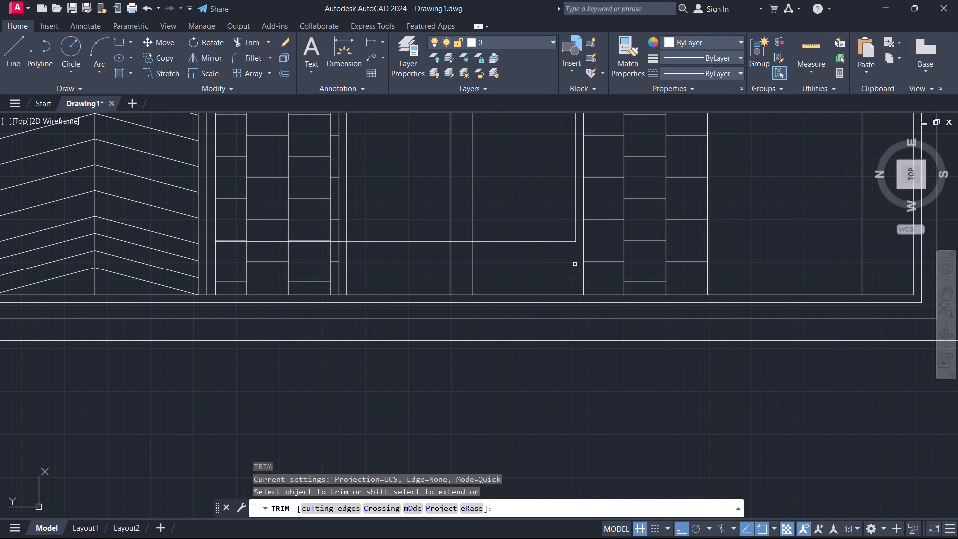
{"action": "left_click", "coordinate": [496, 268]}
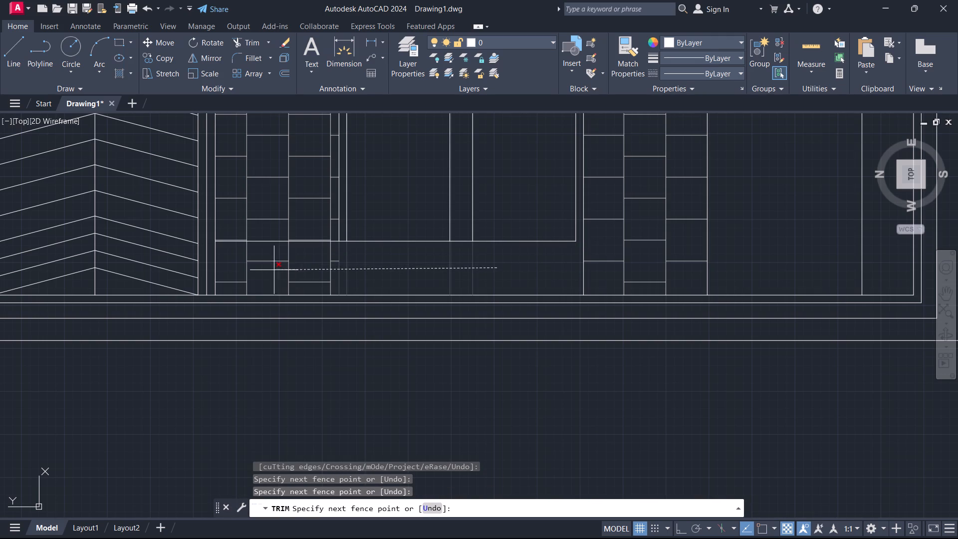
{"action": "left_click", "coordinate": [213, 273]}
{"action": "left_click", "coordinate": [224, 282]}
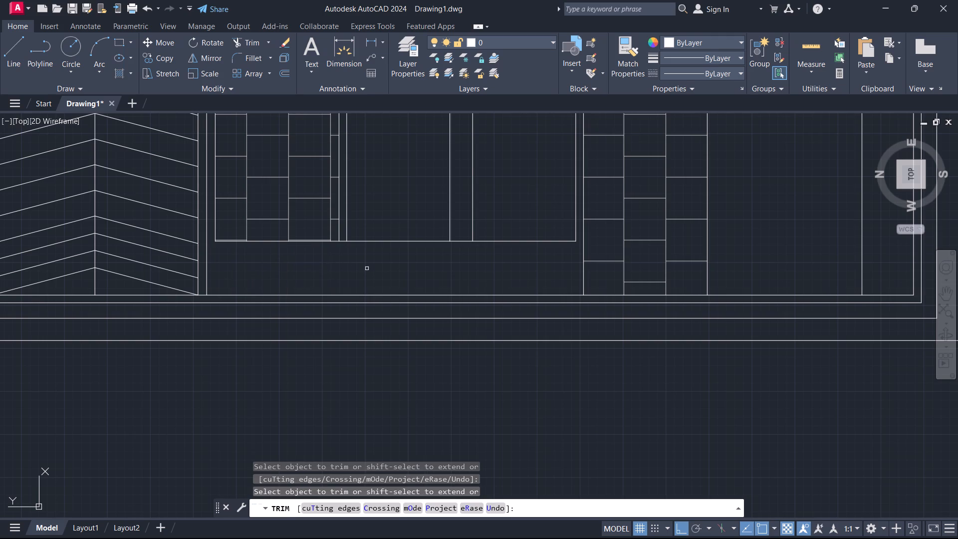
{"action": "scroll", "coordinate": [375, 276], "scroll_direction": "down", "scroll_amount": 2}
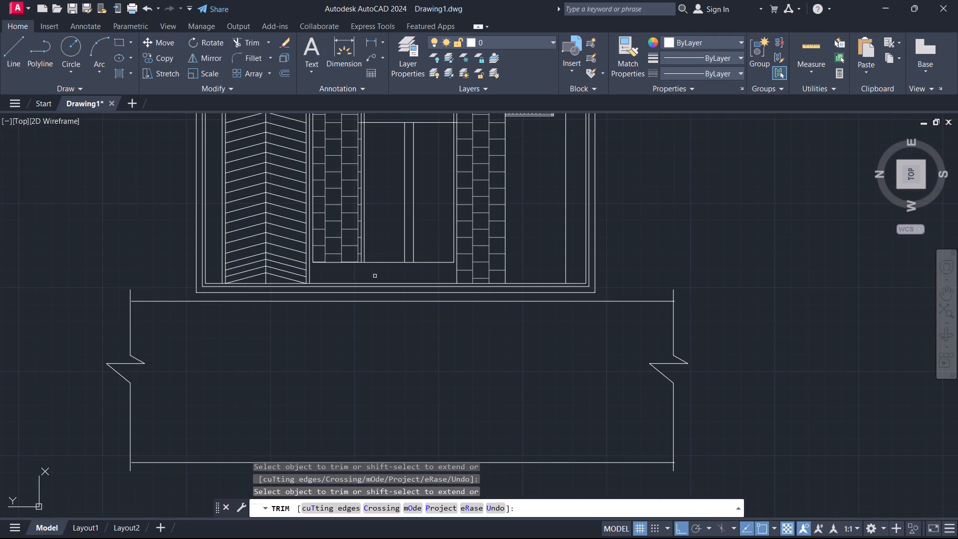
{"action": "middle_click_drag", "start_coordinate": [355, 329], "coordinate": [344, 396]}
{"action": "scroll", "coordinate": [355, 329], "scroll_direction": "down", "scroll_amount": 1}
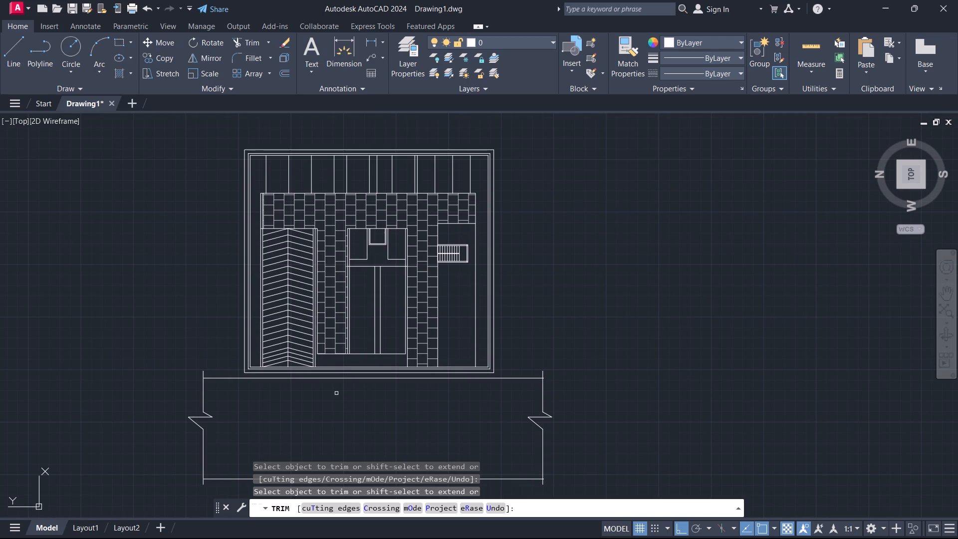
{"action": "key", "text": "Escape"}
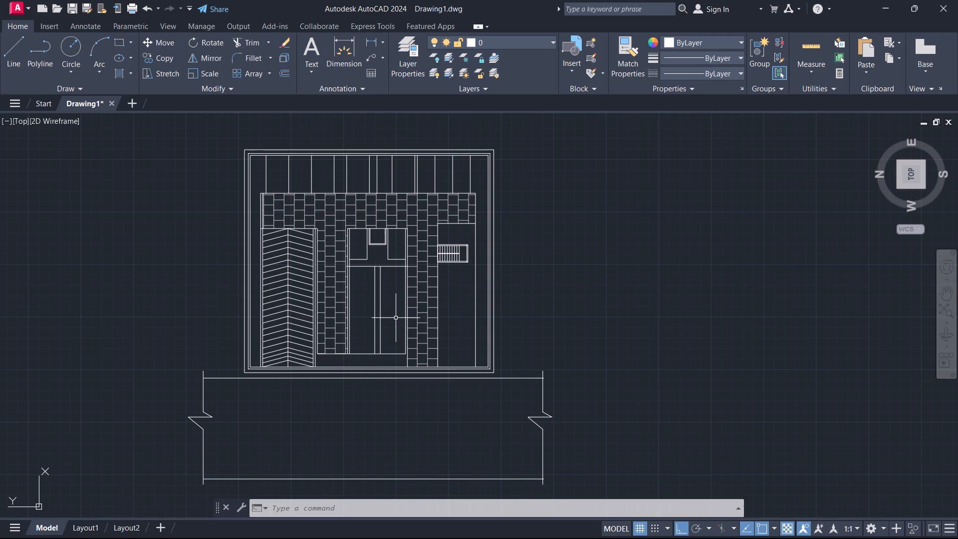
Trim the central room's horizontal divider between the two 10' offset lines to open the passage.
{"action": "scroll", "coordinate": [349, 283], "scroll_direction": "up", "scroll_amount": 1}
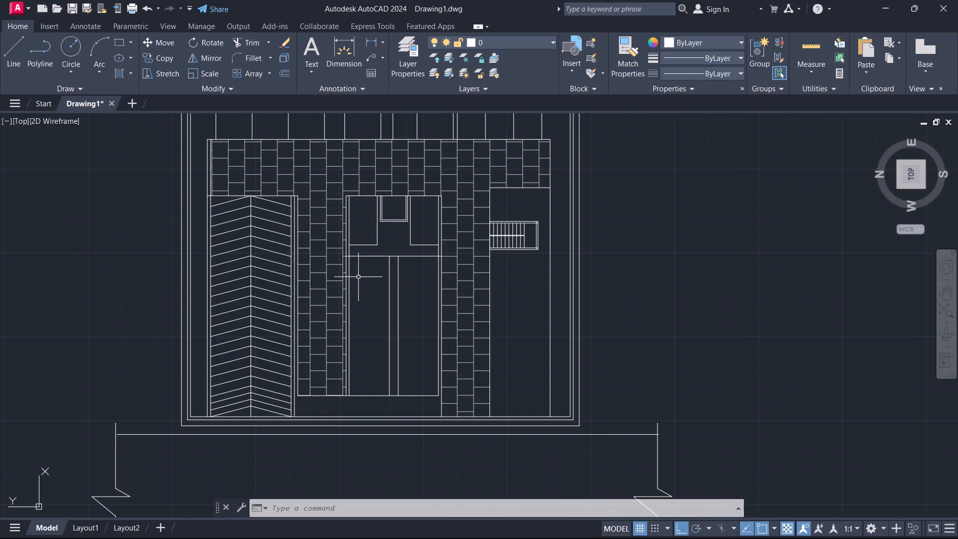
{"action": "scroll", "coordinate": [392, 255], "scroll_direction": "up", "scroll_amount": 1}
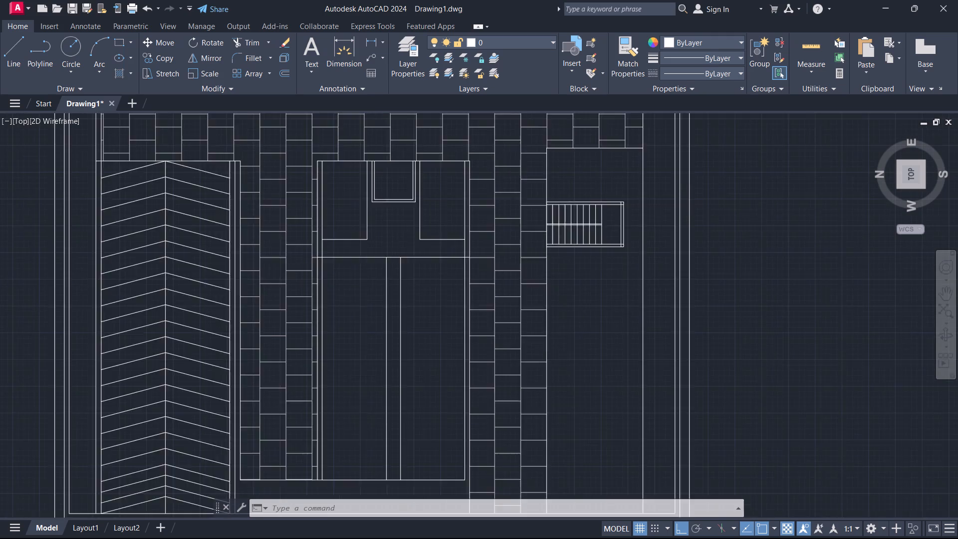
{"action": "scroll", "coordinate": [392, 255], "scroll_direction": "up", "scroll_amount": 2}
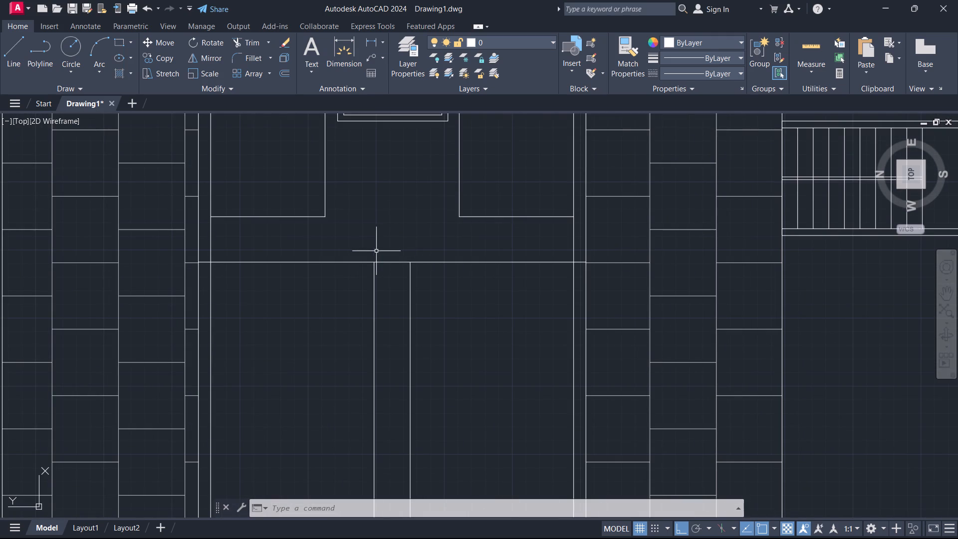
{"action": "type", "text": "tr"}
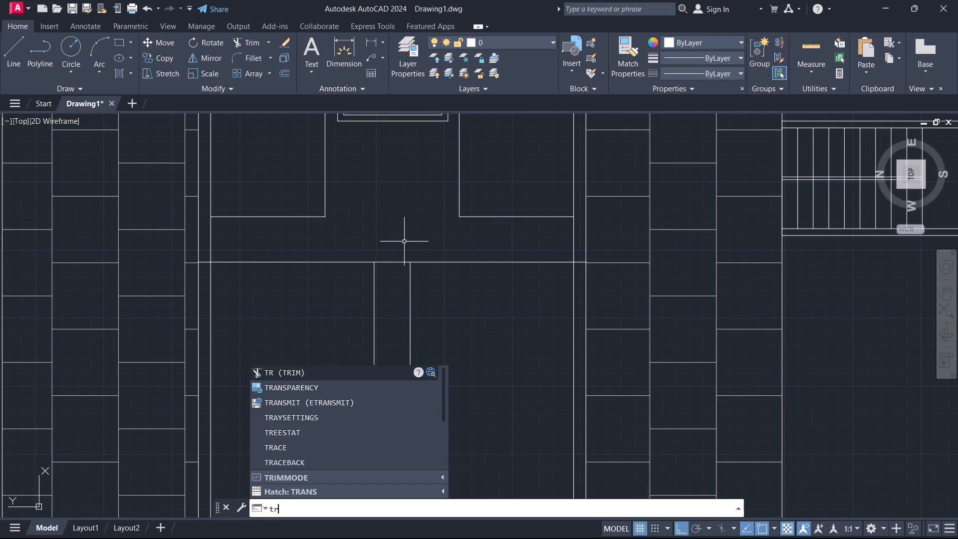
{"action": "key", "text": "Return"}
{"action": "left_click", "coordinate": [395, 252]}
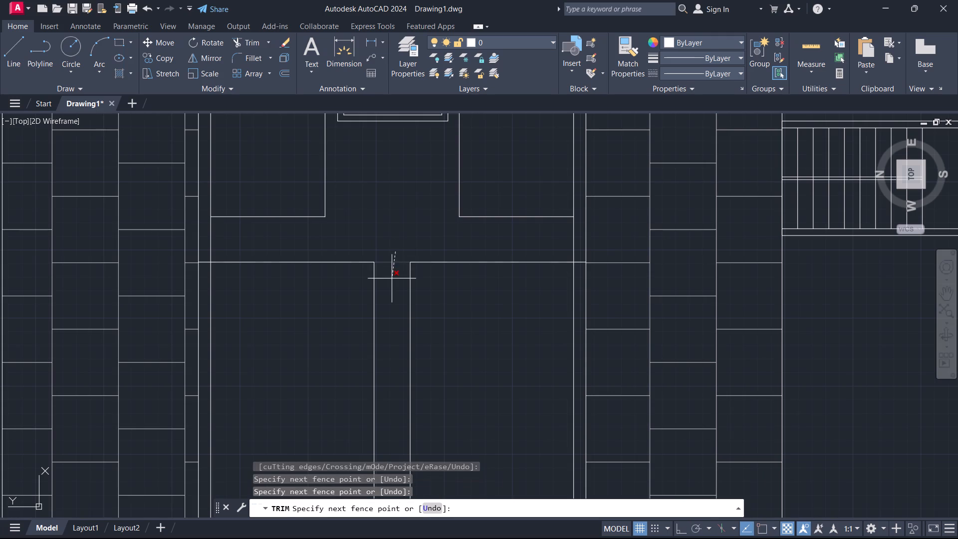
{"action": "left_click", "coordinate": [392, 278]}
{"action": "scroll", "coordinate": [423, 227], "scroll_direction": "down", "scroll_amount": 2}
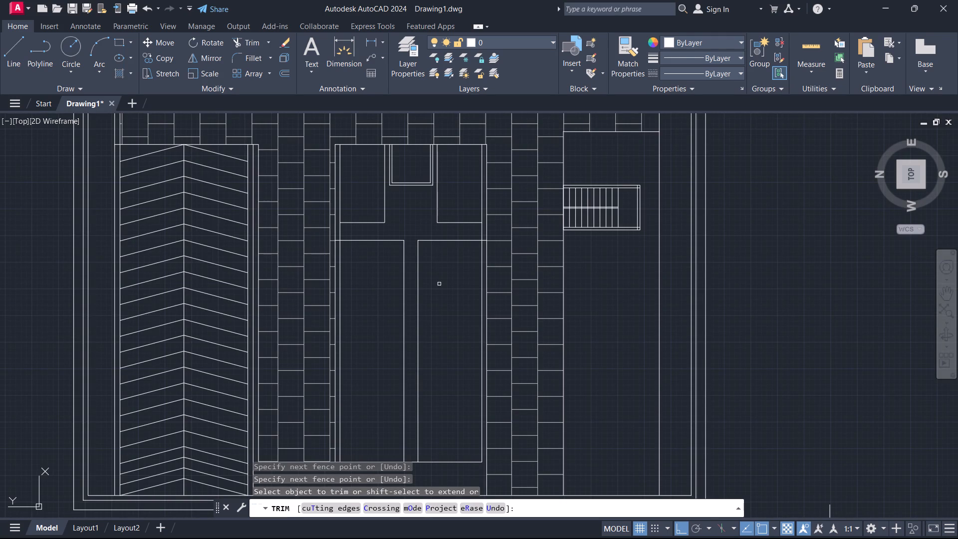
{"action": "key", "text": "Escape"}
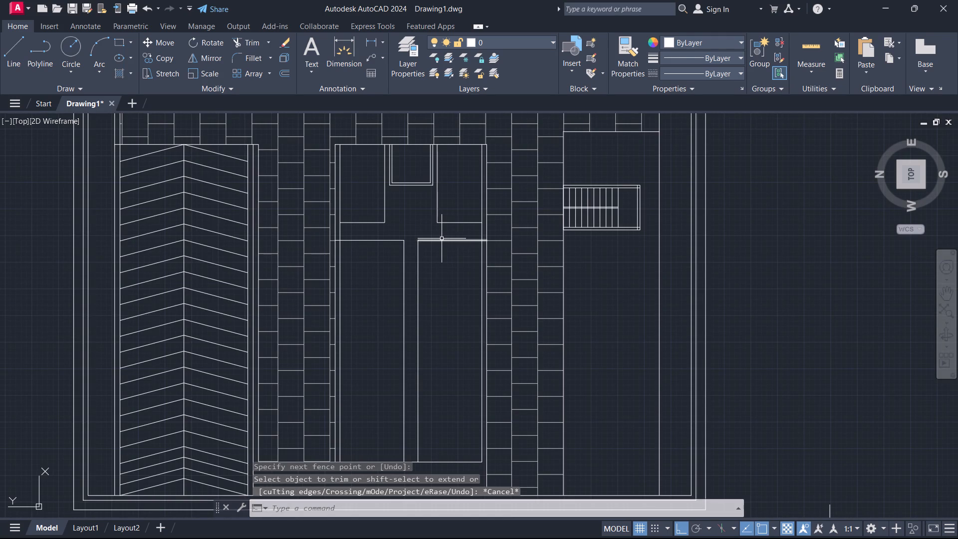
Copy both remaining halves of the central room's horizontal divider 10' downward.
{"action": "left_click", "coordinate": [443, 240]}
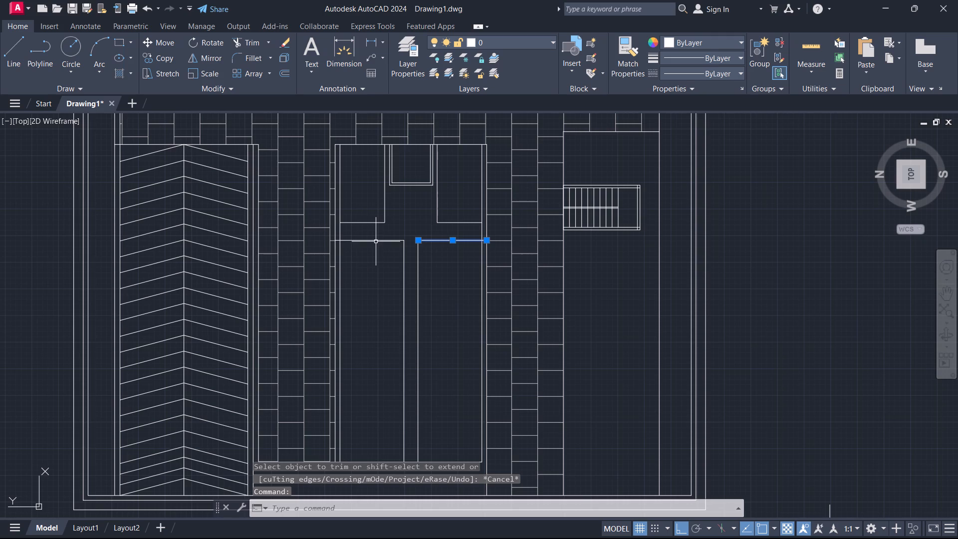
{"action": "left_click", "coordinate": [377, 241]}
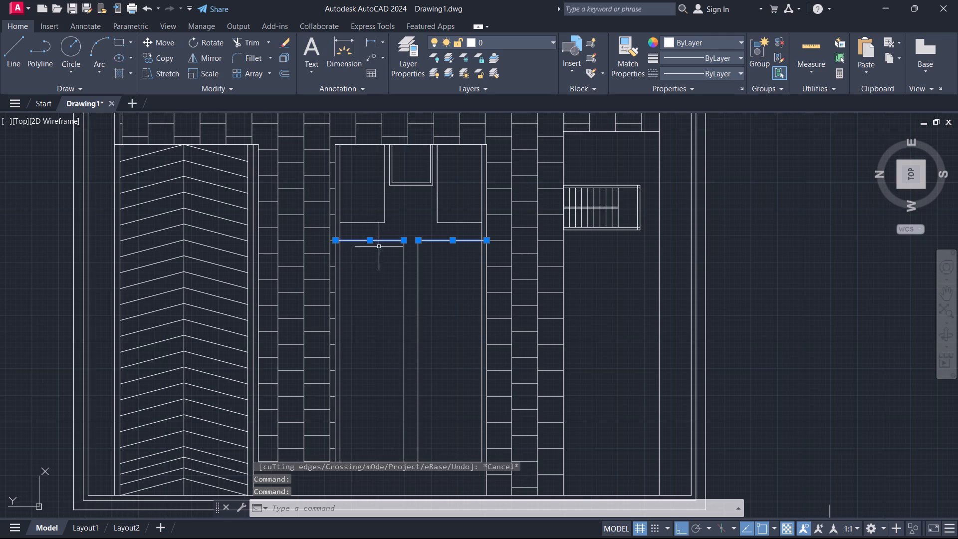
{"action": "type", "text": "co"}
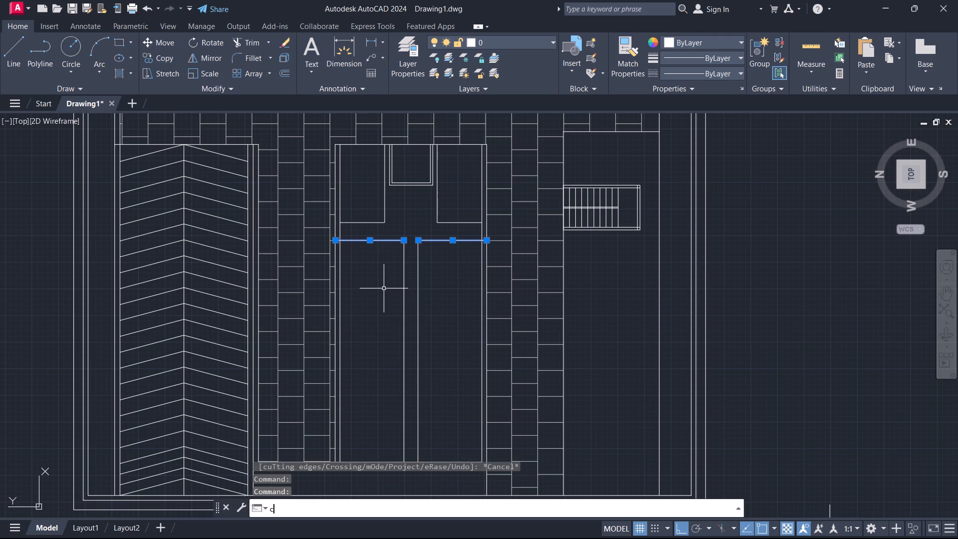
{"action": "key", "text": "Return"}
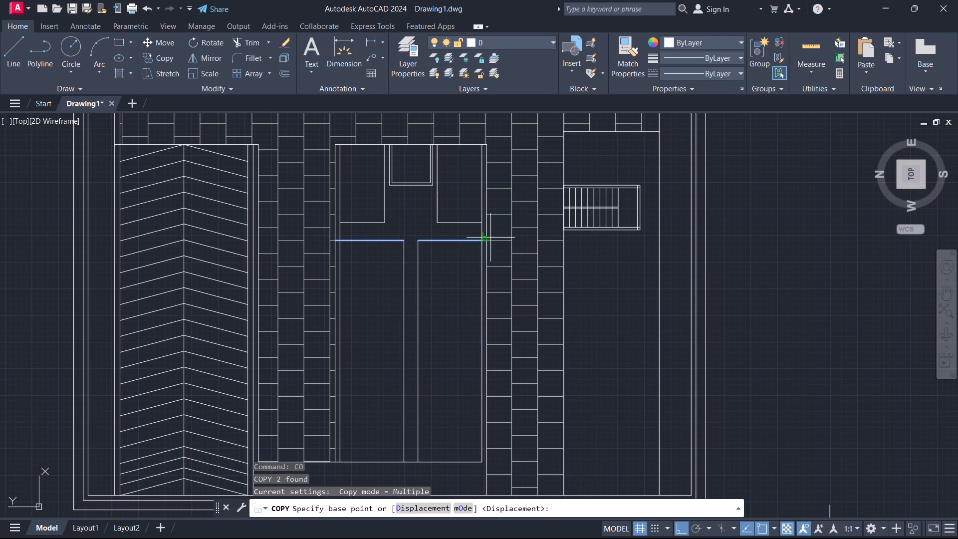
{"action": "scroll", "coordinate": [485, 238], "scroll_direction": "up", "scroll_amount": 2}
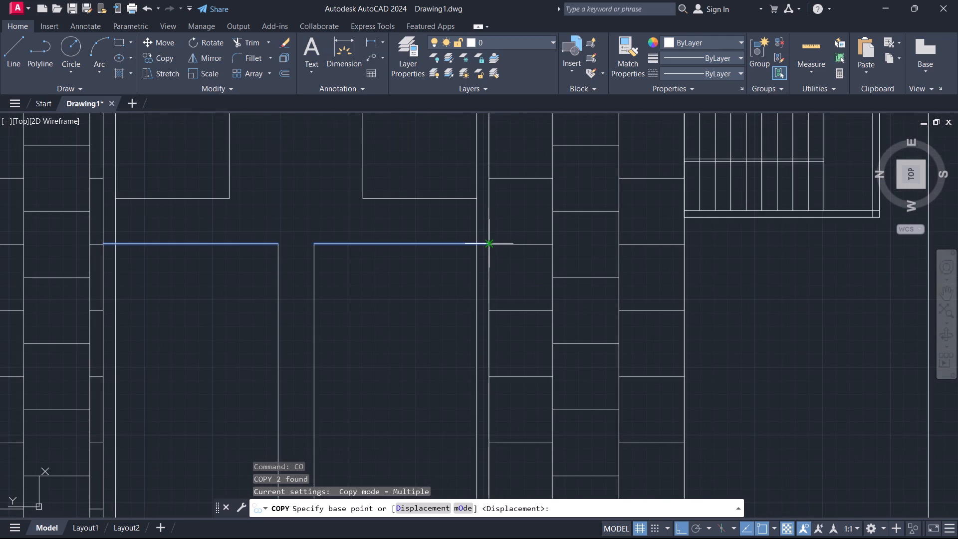
{"action": "left_click", "coordinate": [491, 247]}
{"action": "scroll", "coordinate": [498, 298], "scroll_direction": "down", "scroll_amount": 2}
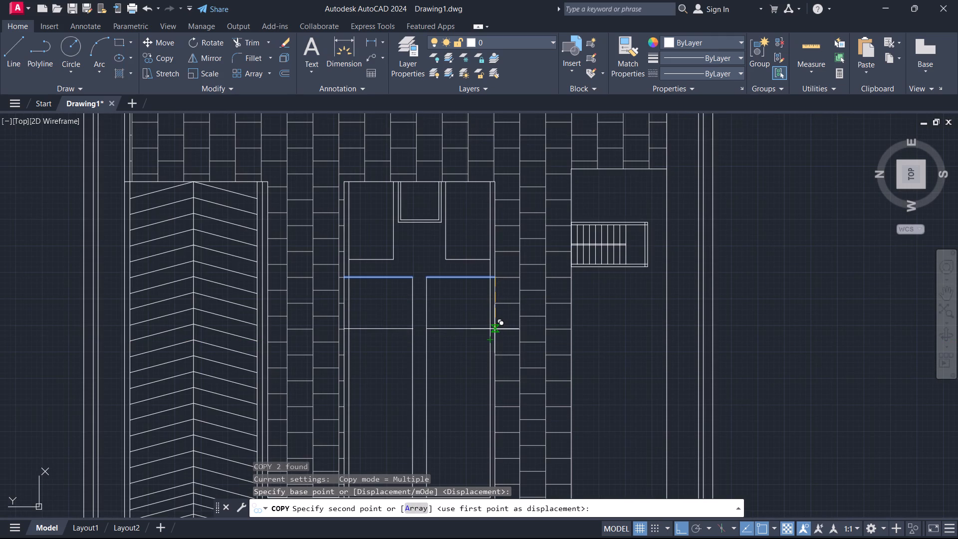
{"action": "type", "text": "10'"}
{"action": "key", "text": "Return"}
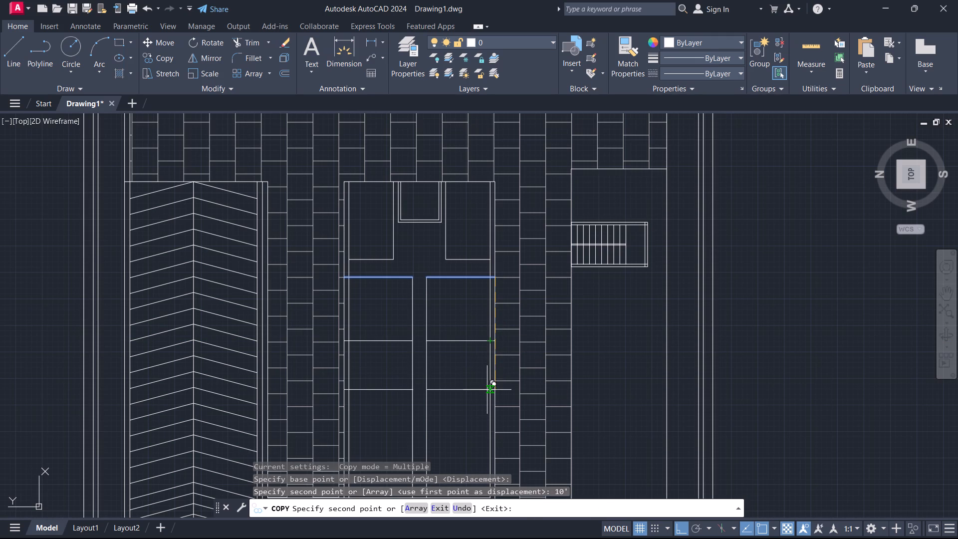
{"action": "middle_click_drag", "start_coordinate": [479, 390], "coordinate": [501, 278]}
{"action": "middle_click", "coordinate": [501, 275]}
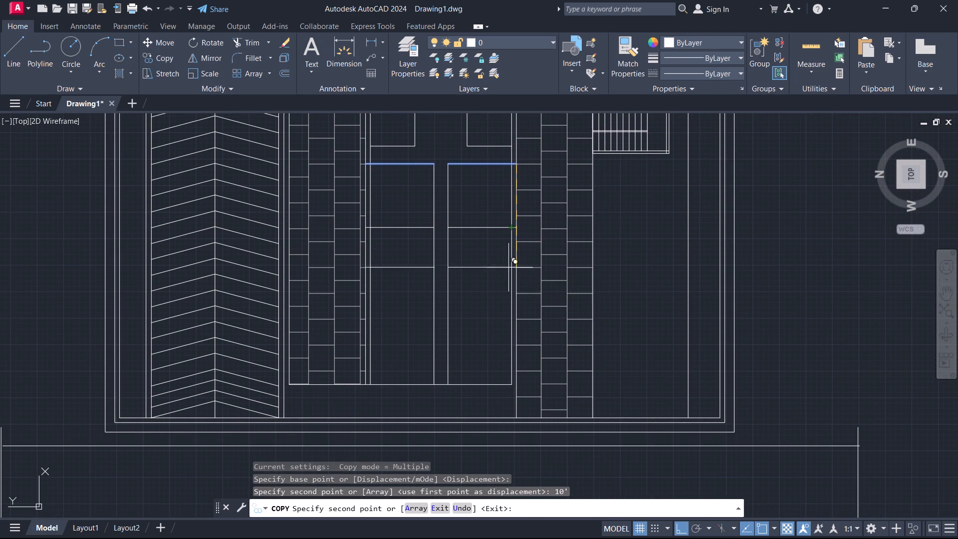
{"action": "key", "text": "Escape"}
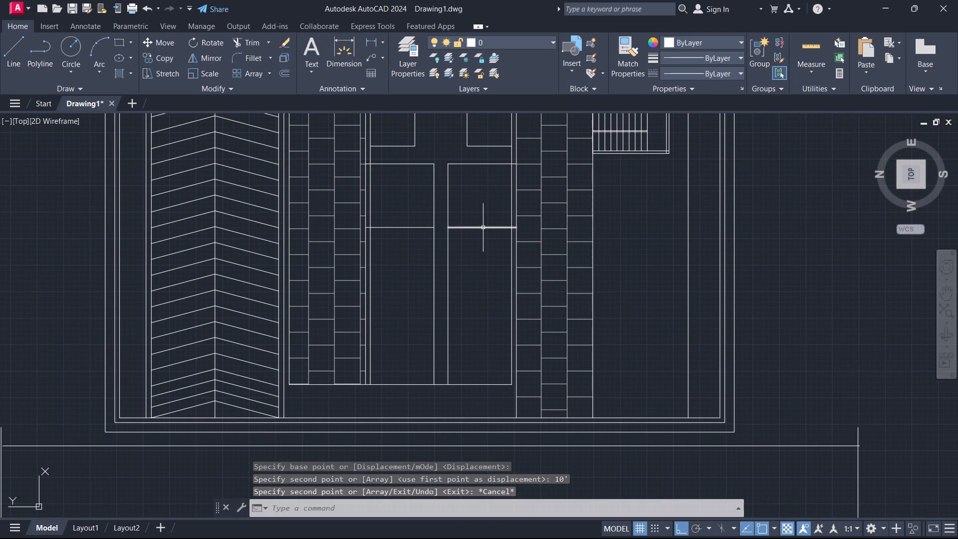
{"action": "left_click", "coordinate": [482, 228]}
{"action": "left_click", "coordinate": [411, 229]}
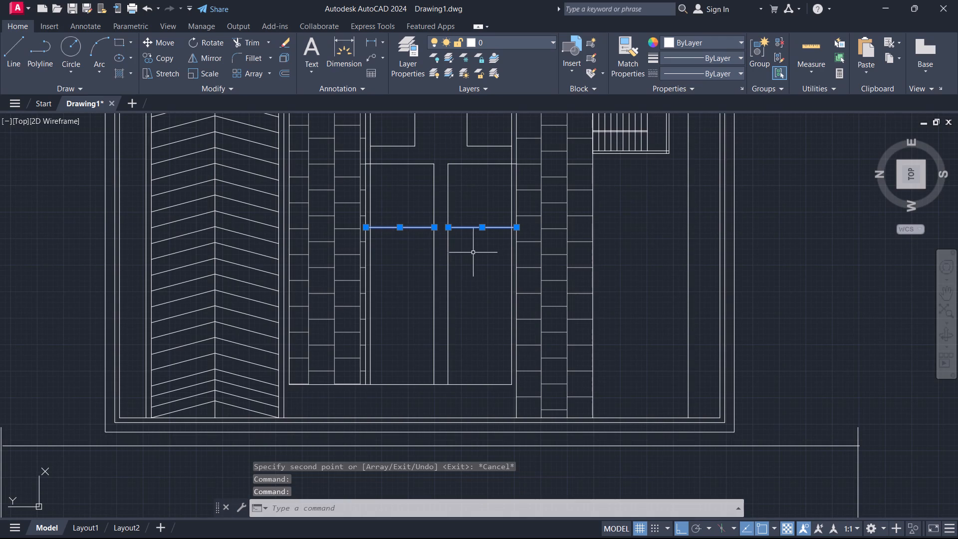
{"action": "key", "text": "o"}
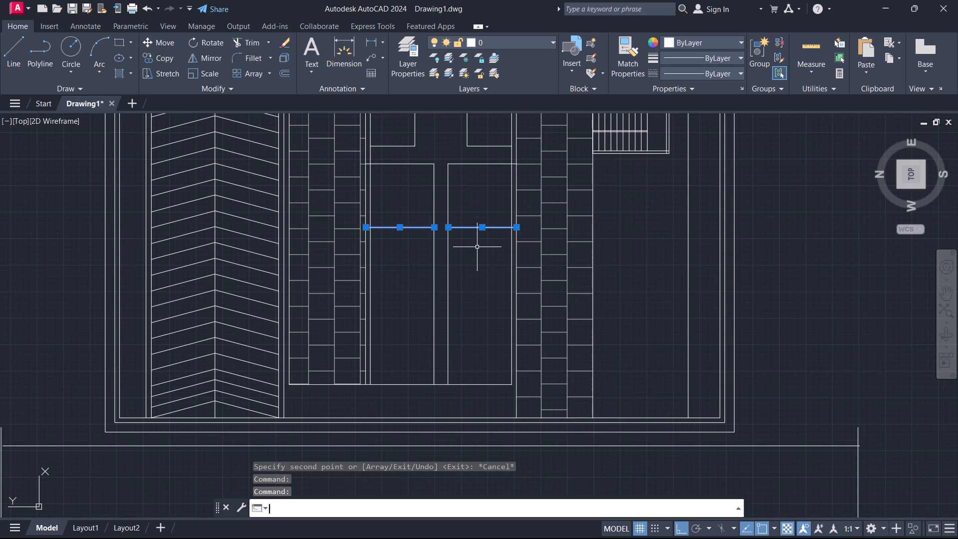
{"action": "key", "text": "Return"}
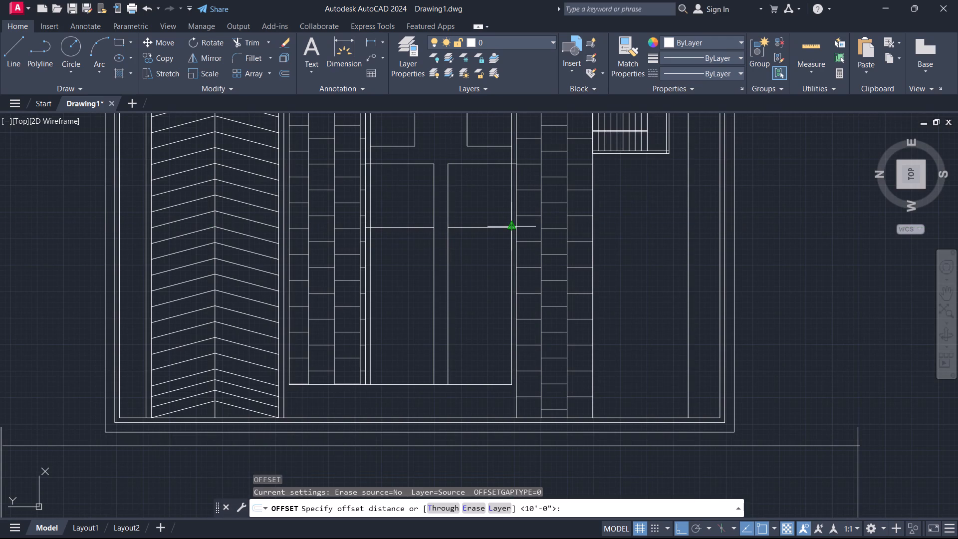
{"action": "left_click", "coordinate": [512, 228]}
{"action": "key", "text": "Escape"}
Copy both halves of the central room's second horizontal divider 10' downward.
{"action": "left_click", "coordinate": [480, 228]}
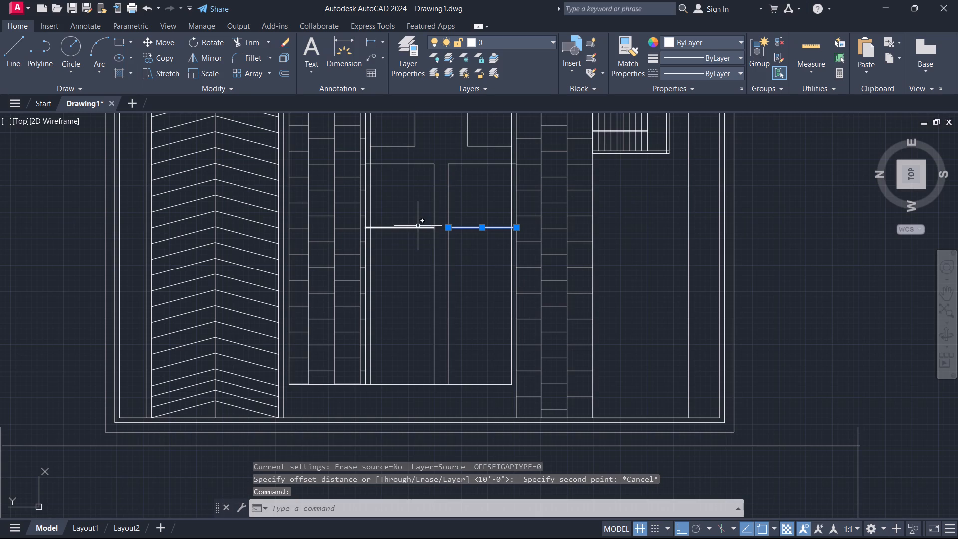
{"action": "left_click", "coordinate": [418, 226]}
{"action": "type", "text": "co"}
{"action": "key", "text": "Return"}
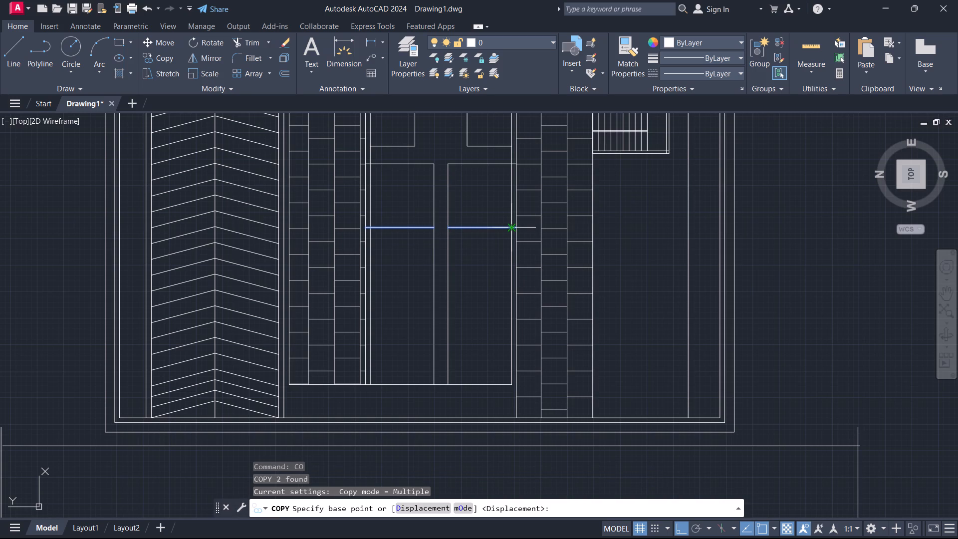
{"action": "scroll", "coordinate": [512, 227], "scroll_direction": "up", "scroll_amount": 4}
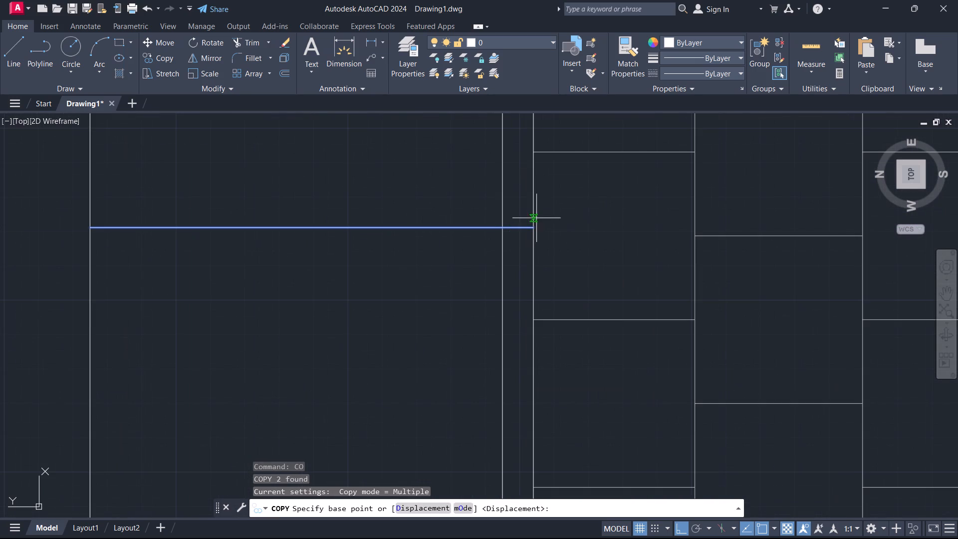
{"action": "left_click", "coordinate": [532, 231]}
{"action": "scroll", "coordinate": [534, 285], "scroll_direction": "down", "scroll_amount": 5}
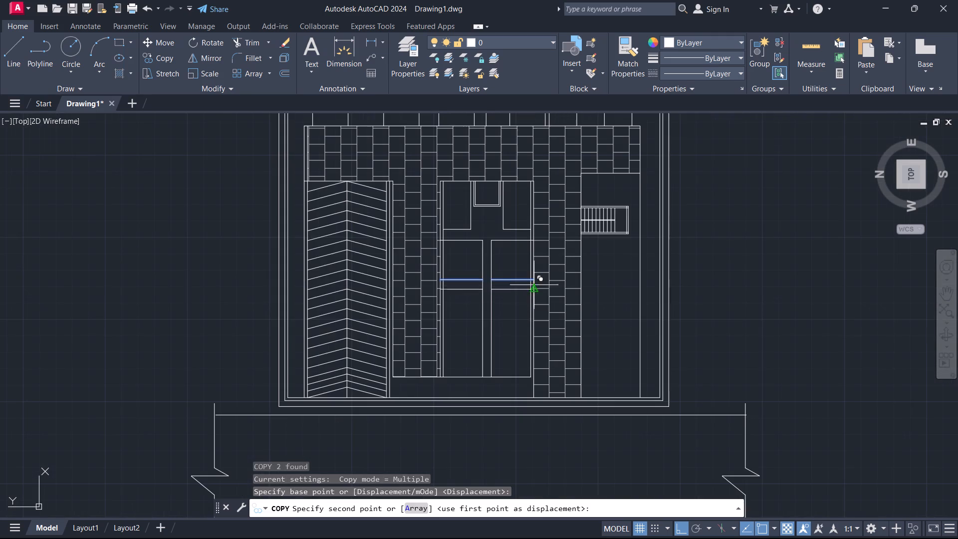
{"action": "key", "text": "1"}
{"action": "type", "text": "0'"}
{"action": "key", "text": "Return"}
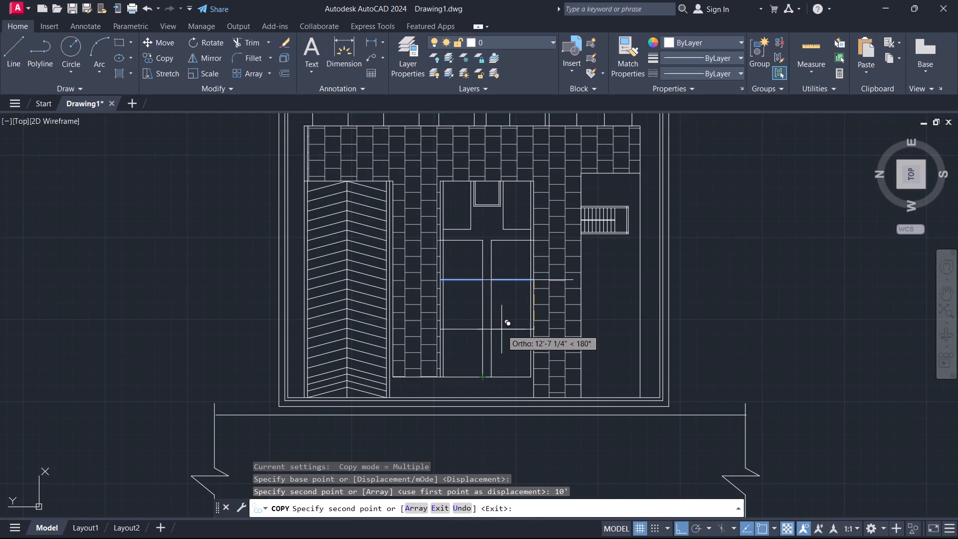
{"action": "key", "text": "ctrl+z"}
{"action": "key", "text": "ctrl+z"}
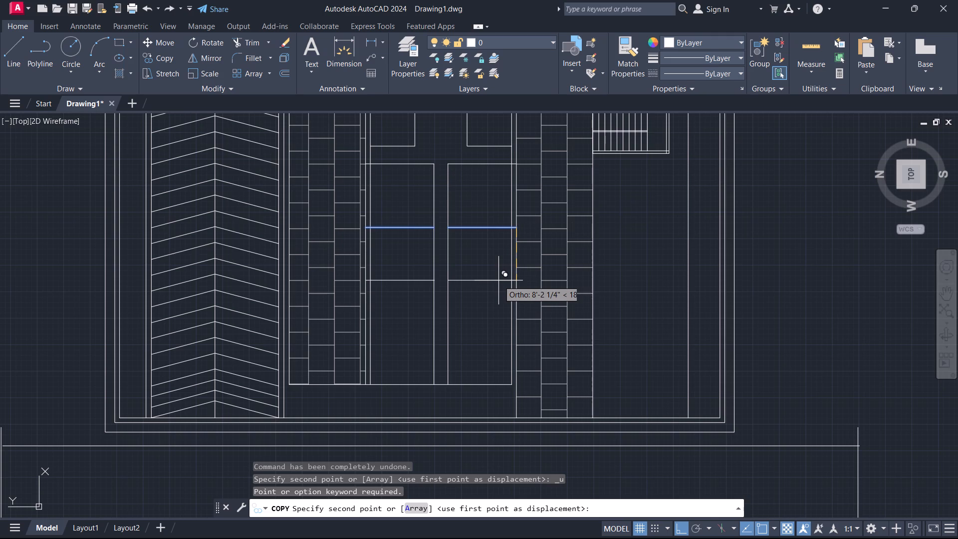
{"action": "type", "text": "10'"}
{"action": "key", "text": "Return"}
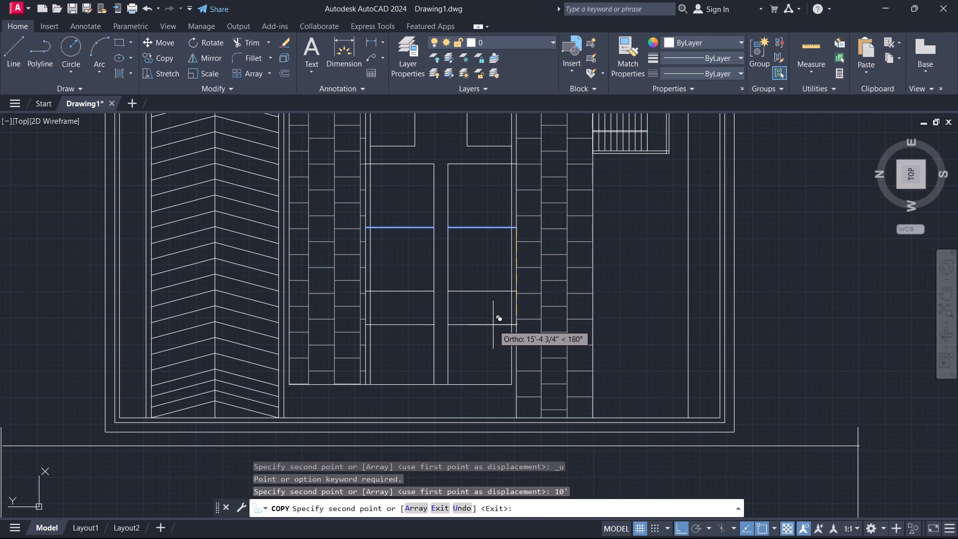
{"action": "key", "text": "Escape"}
Copy both halves of the central room's lowest divider 5' downward.
{"action": "middle_click_drag", "start_coordinate": [489, 323], "coordinate": [478, 277]}
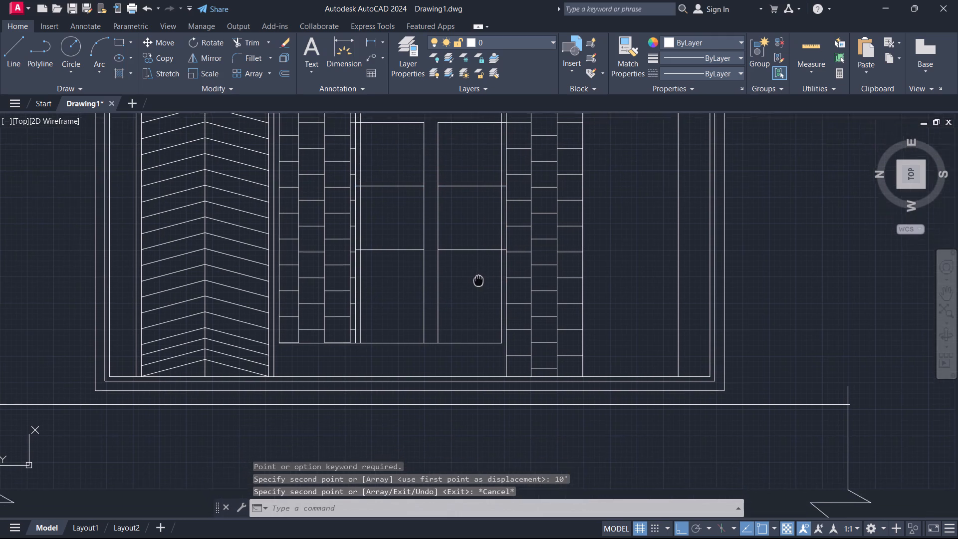
{"action": "middle_click_drag", "start_coordinate": [478, 277], "coordinate": [477, 272]}
{"action": "left_click", "coordinate": [463, 241]}
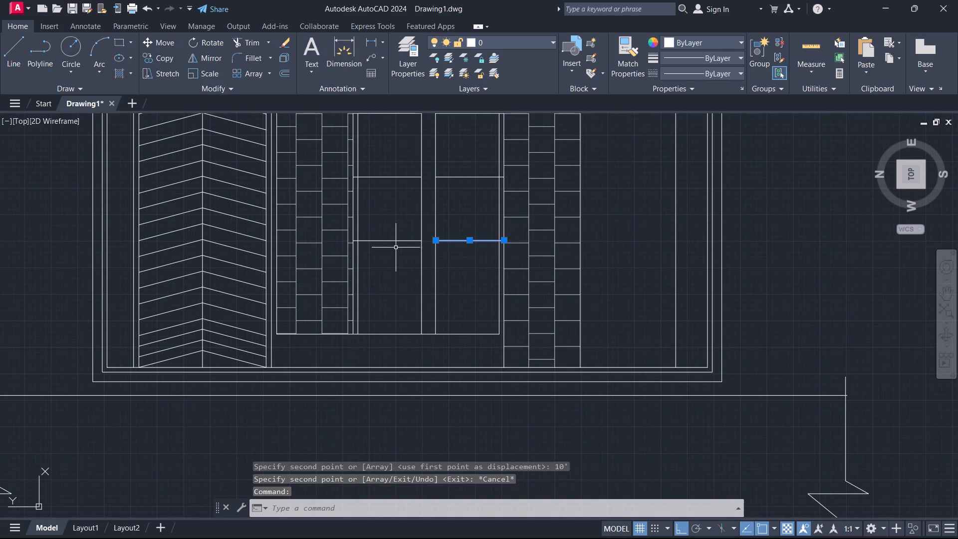
{"action": "left_click", "coordinate": [397, 240]}
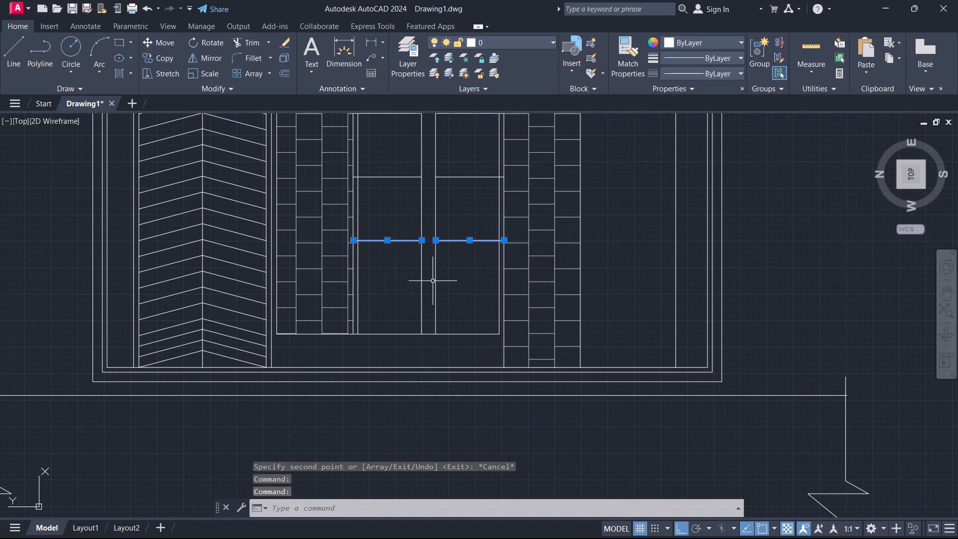
{"action": "type", "text": "co"}
{"action": "key", "text": "Return"}
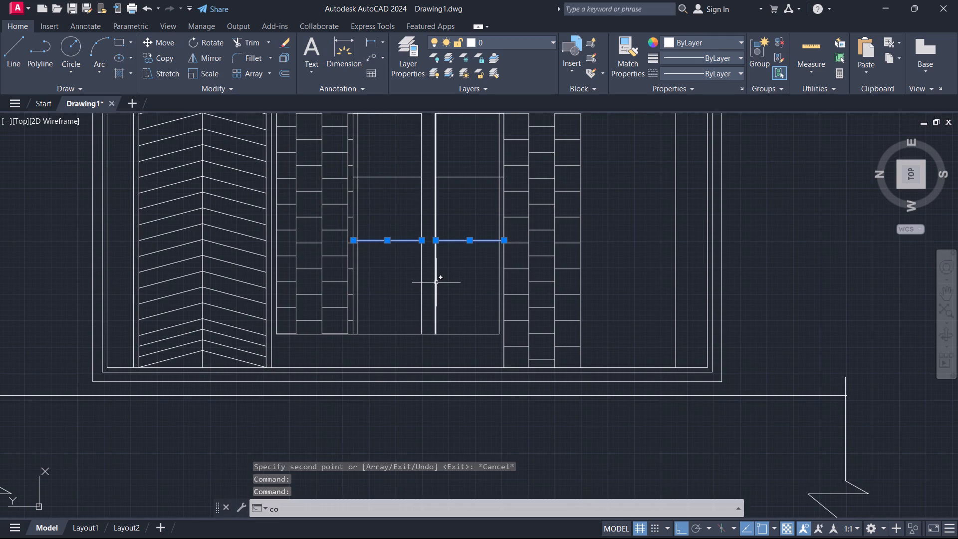
{"action": "left_click", "coordinate": [503, 244]}
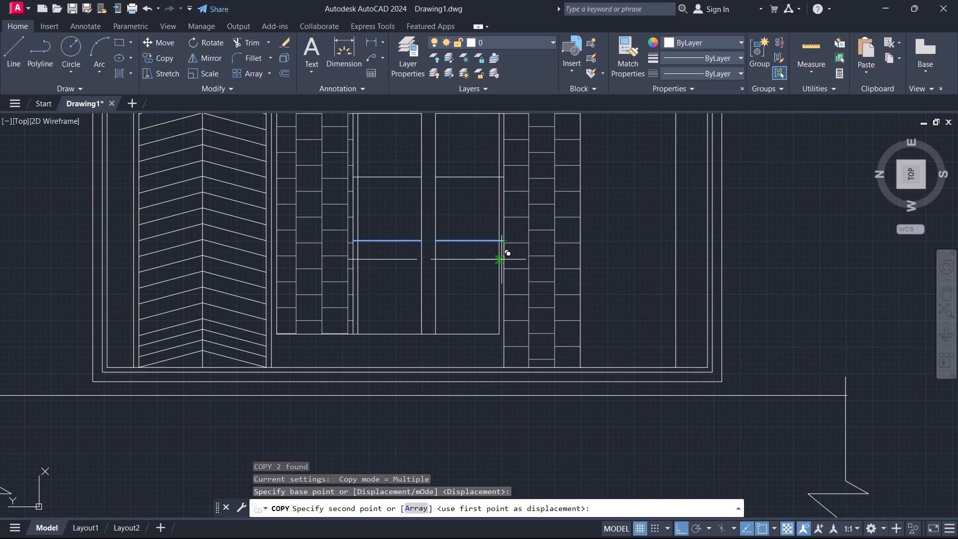
{"action": "type", "text": "5'"}
{"action": "key", "text": "Return"}
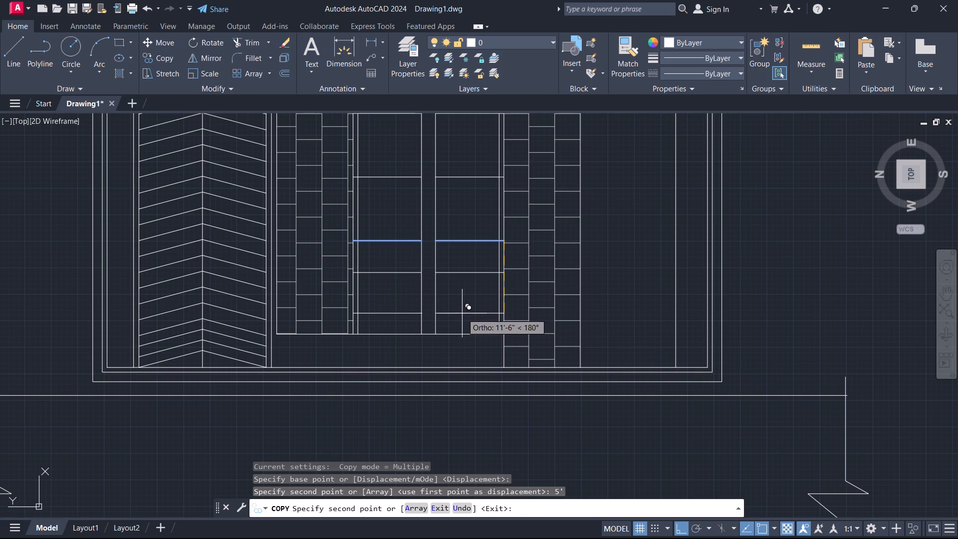
{"action": "key", "text": "Escape"}
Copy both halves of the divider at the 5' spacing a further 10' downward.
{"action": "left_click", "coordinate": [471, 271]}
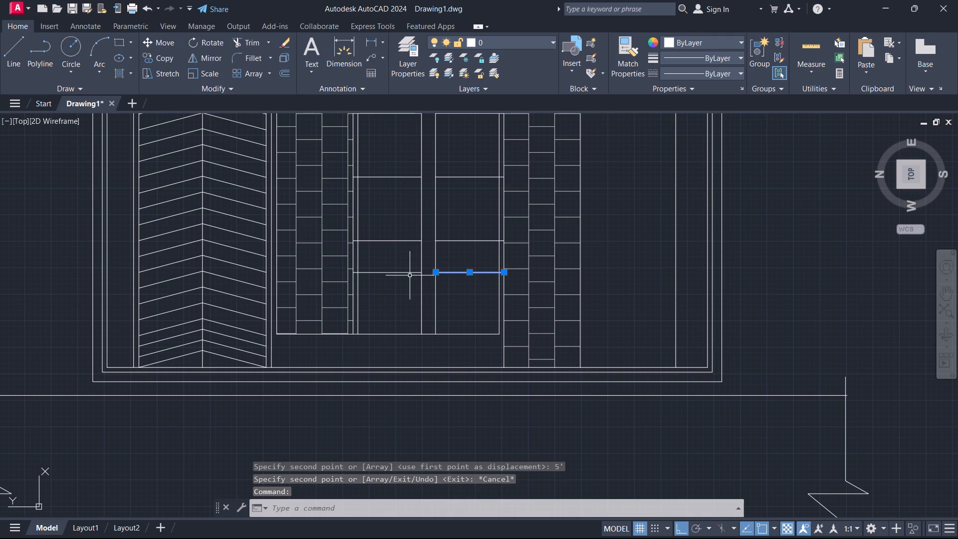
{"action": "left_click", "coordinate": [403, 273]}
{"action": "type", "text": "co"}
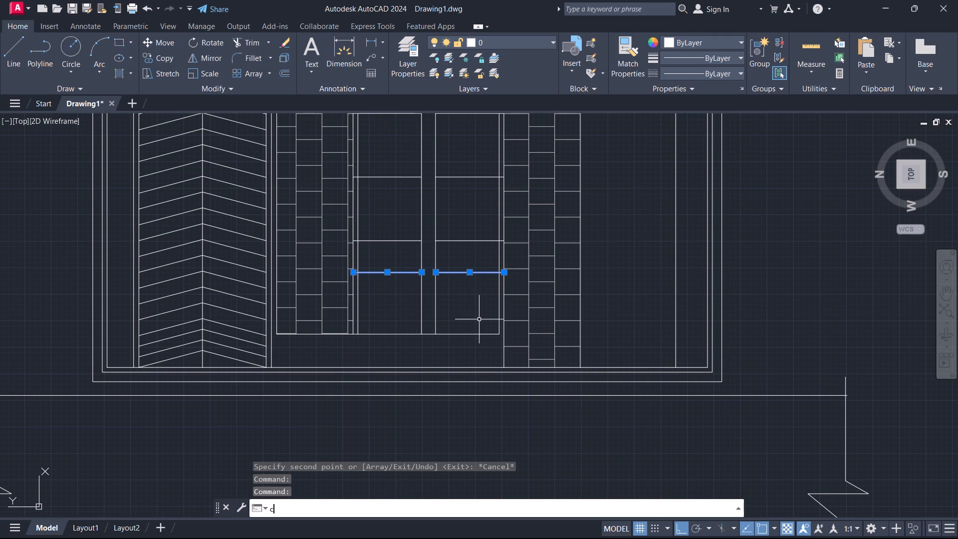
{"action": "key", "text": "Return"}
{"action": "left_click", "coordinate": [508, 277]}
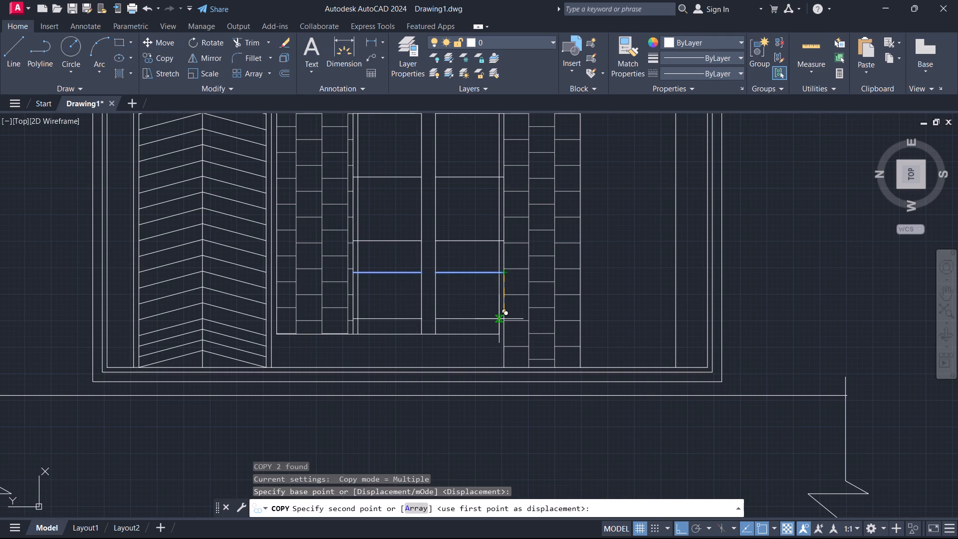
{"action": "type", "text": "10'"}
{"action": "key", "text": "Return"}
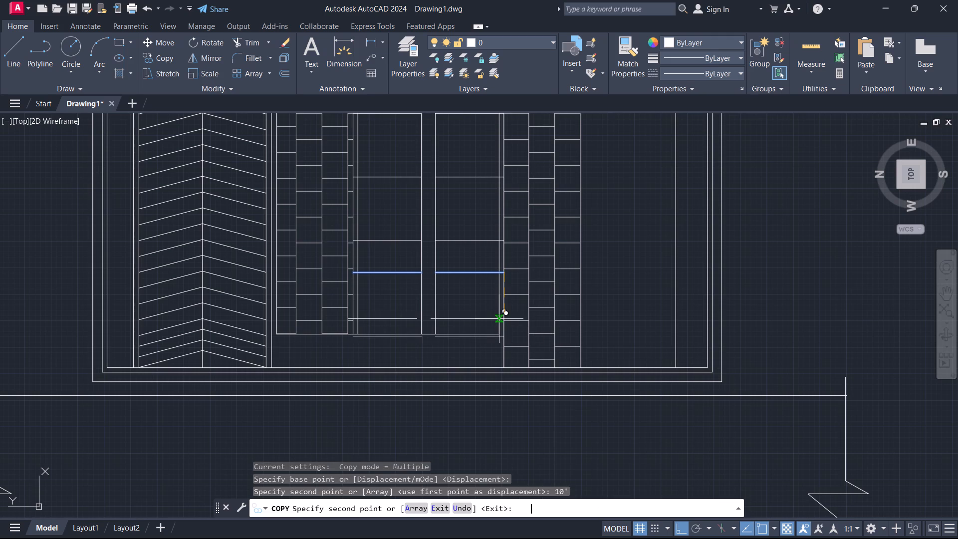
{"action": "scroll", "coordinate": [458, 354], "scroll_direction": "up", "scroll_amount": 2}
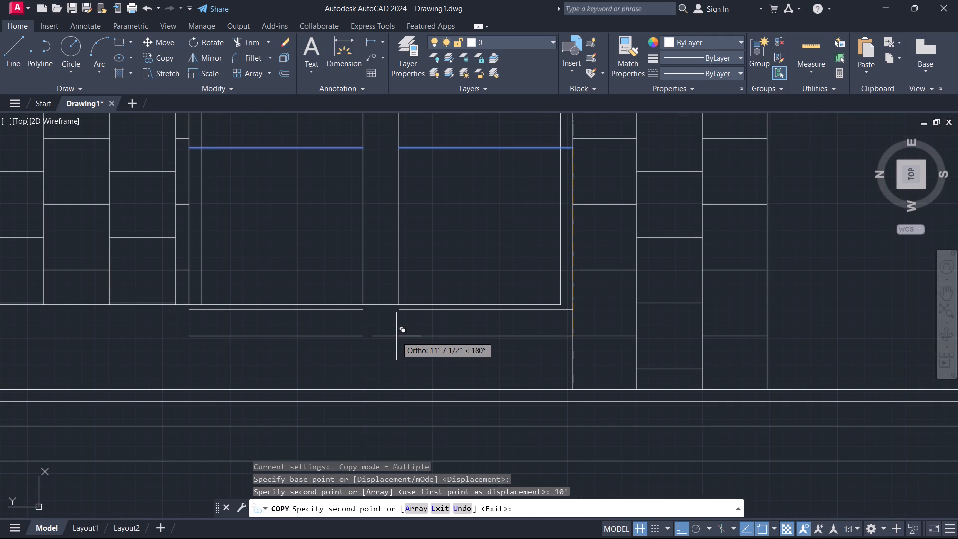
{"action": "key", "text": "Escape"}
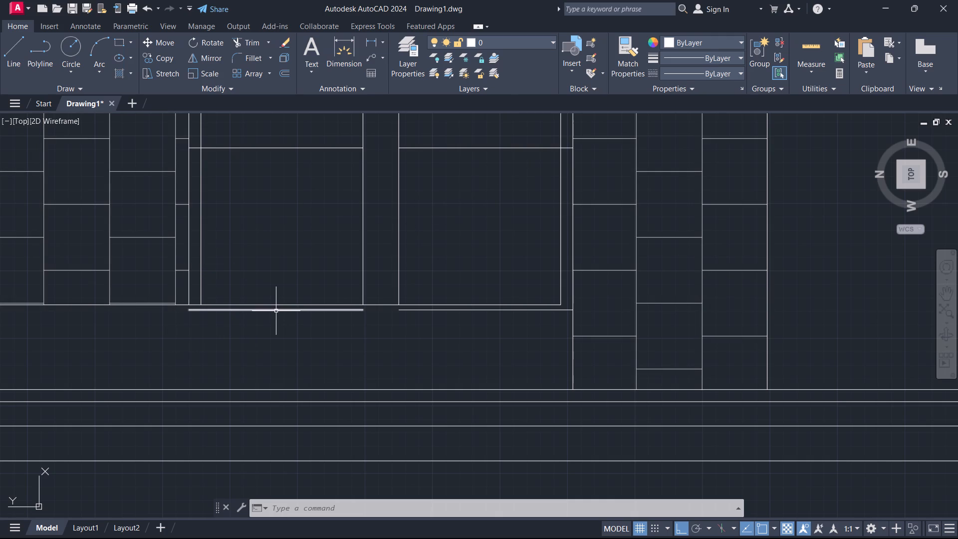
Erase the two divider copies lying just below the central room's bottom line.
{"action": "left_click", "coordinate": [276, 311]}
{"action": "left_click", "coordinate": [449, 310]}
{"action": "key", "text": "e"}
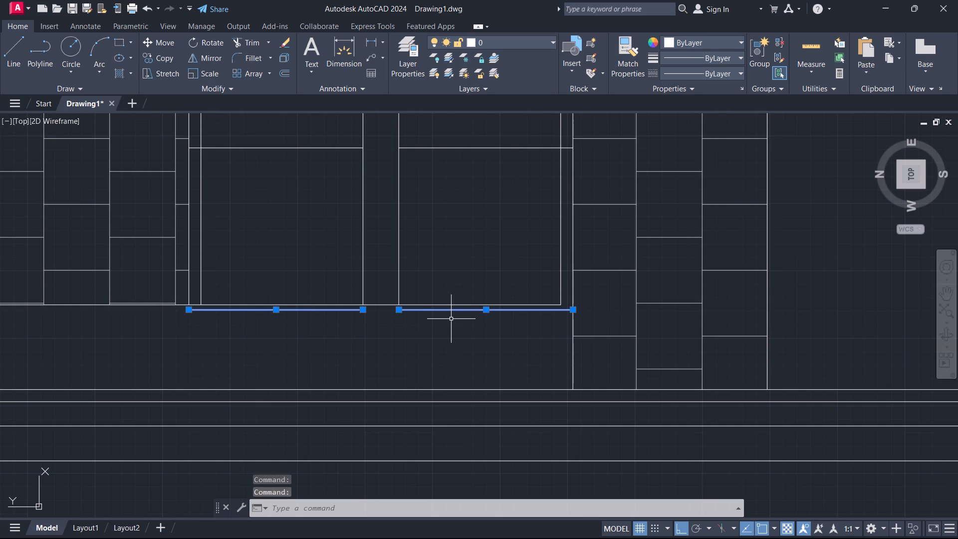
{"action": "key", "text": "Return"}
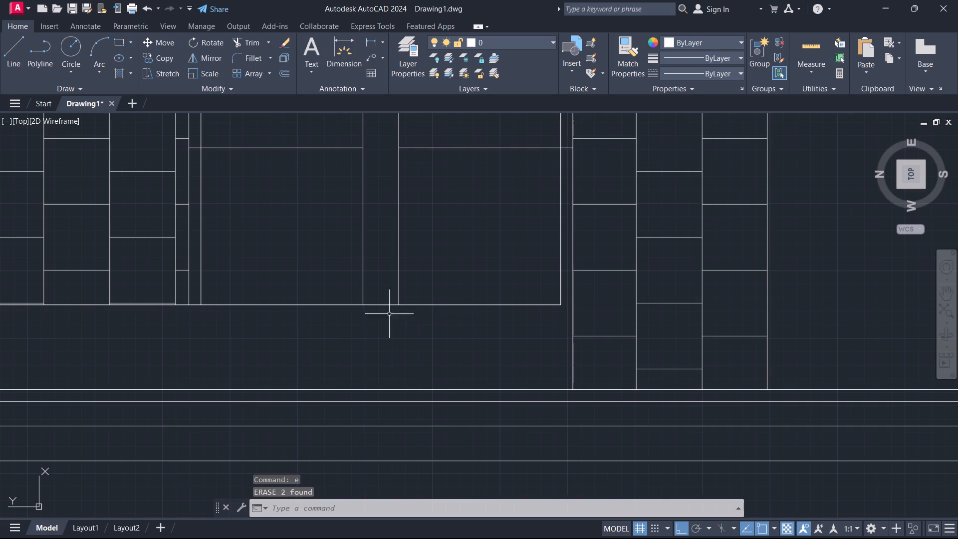
Draw a short horizontal line from the upper part of the staircase's right outer wall to the vertical line beside it.
{"action": "scroll", "coordinate": [391, 296], "scroll_direction": "down", "scroll_amount": 3}
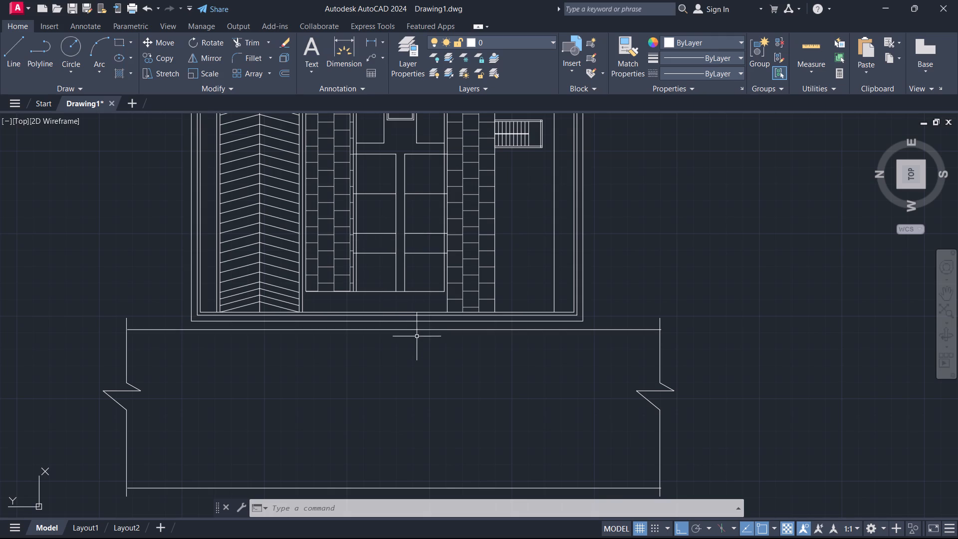
{"action": "scroll", "coordinate": [413, 356], "scroll_direction": "down", "scroll_amount": 1}
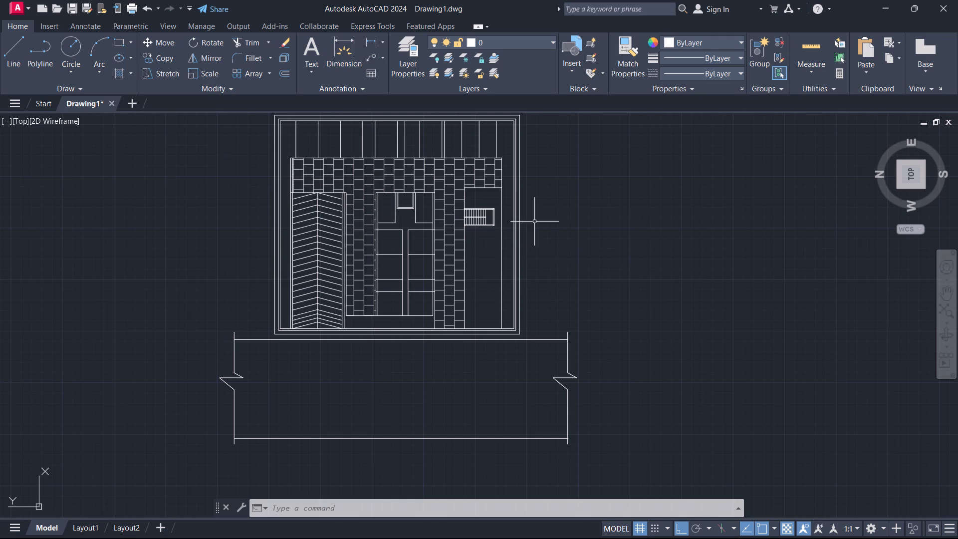
{"action": "middle_click_drag", "start_coordinate": [570, 206], "coordinate": [535, 249]}
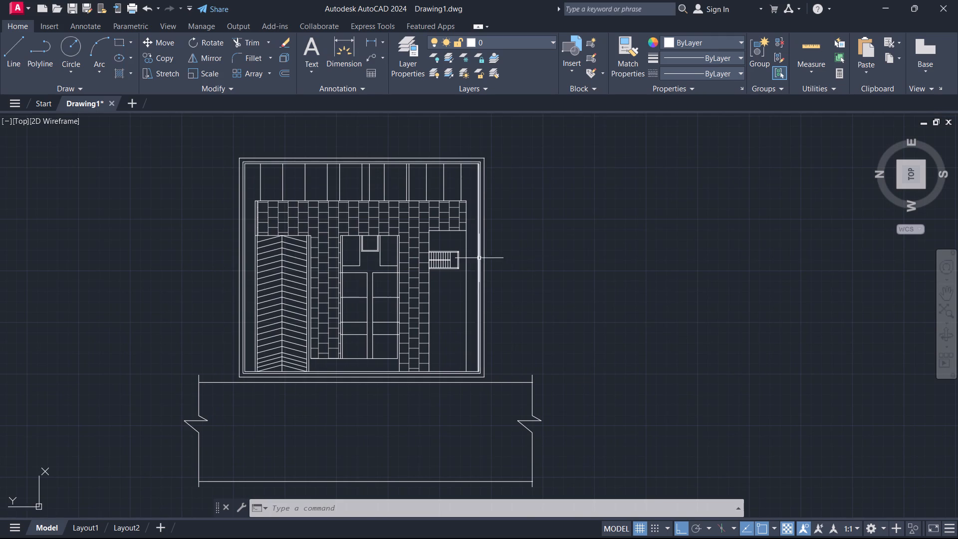
{"action": "scroll", "coordinate": [448, 241], "scroll_direction": "up", "scroll_amount": 3}
{"action": "key", "text": "l"}
{"action": "key", "text": "Return"}
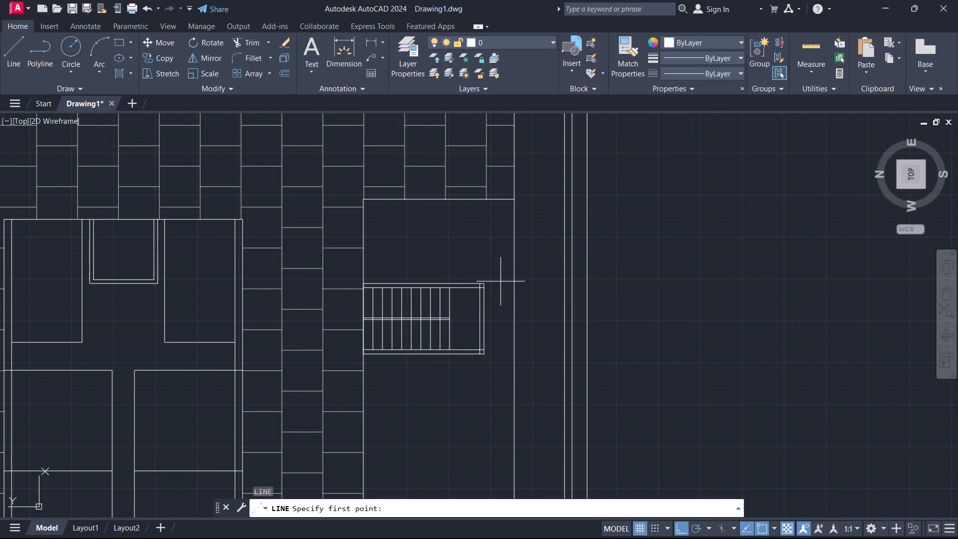
{"action": "scroll", "coordinate": [480, 287], "scroll_direction": "up", "scroll_amount": 5}
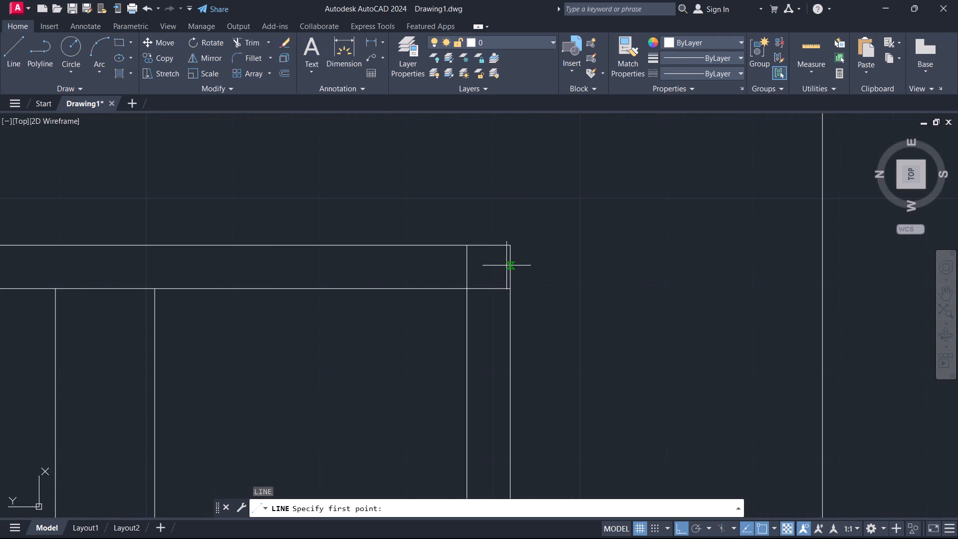
{"action": "left_click", "coordinate": [511, 269]}
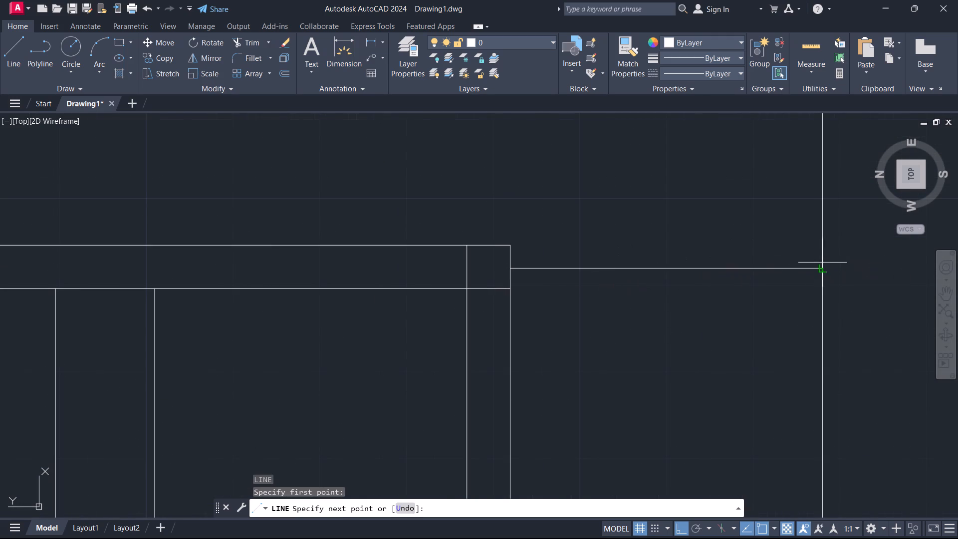
{"action": "left_click", "coordinate": [822, 264]}
{"action": "key", "text": "Escape"}
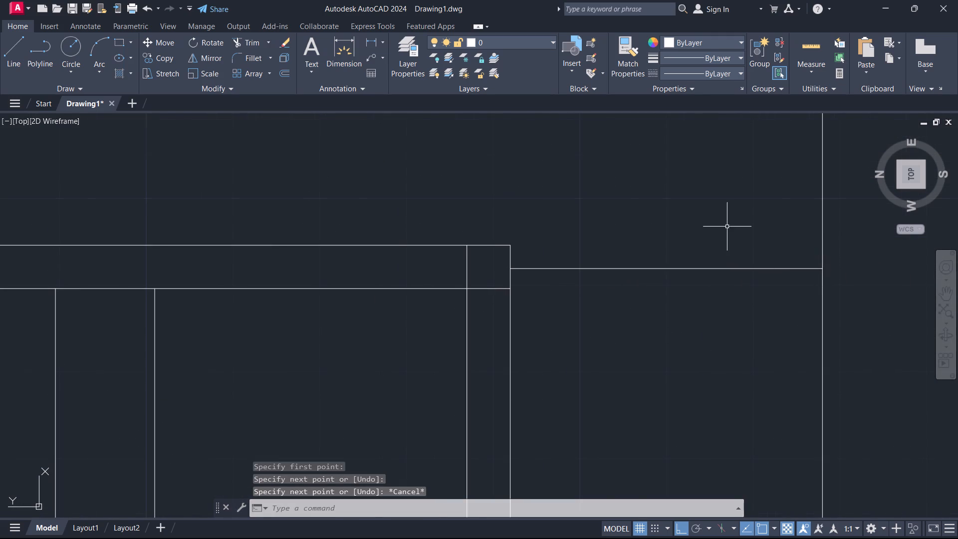
Draw a three-sided rectangular outline 10' high below the staircase, with its open side on the vertical line to the right.
{"action": "scroll", "coordinate": [727, 226], "scroll_direction": "down", "scroll_amount": 5}
{"action": "middle_click_drag", "start_coordinate": [687, 332], "coordinate": [600, 232]}
{"action": "scroll", "coordinate": [585, 222], "scroll_direction": "down", "scroll_amount": 1}
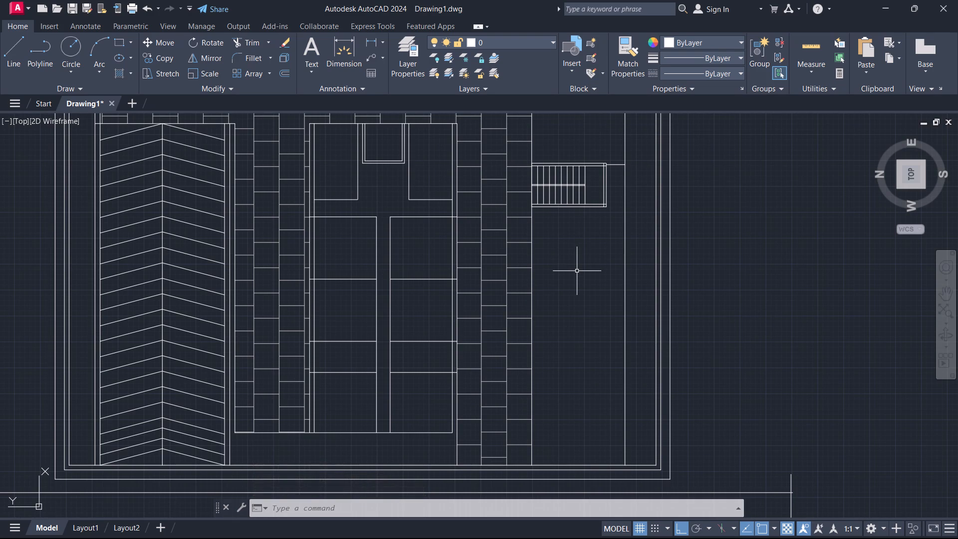
{"action": "key", "text": "l"}
{"action": "key", "text": "Return"}
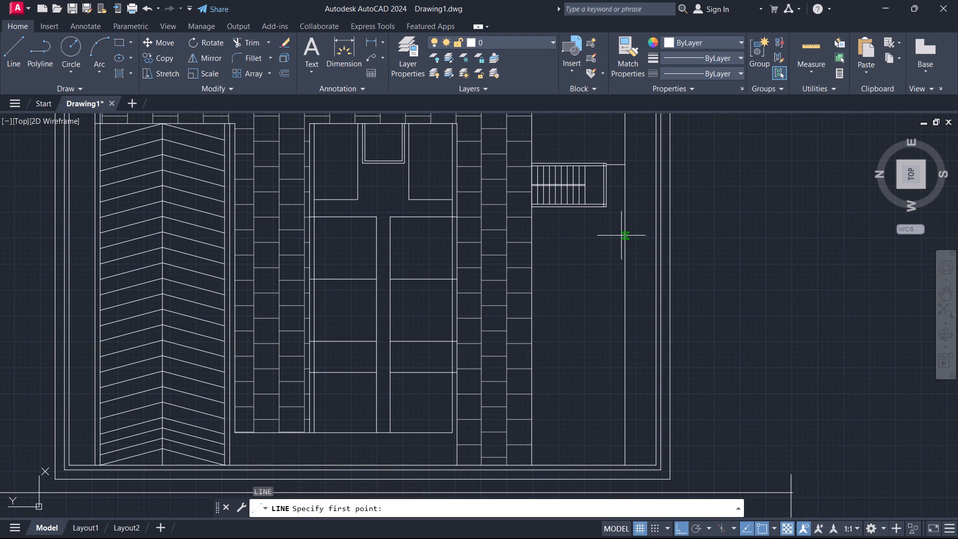
{"action": "left_click", "coordinate": [623, 223]}
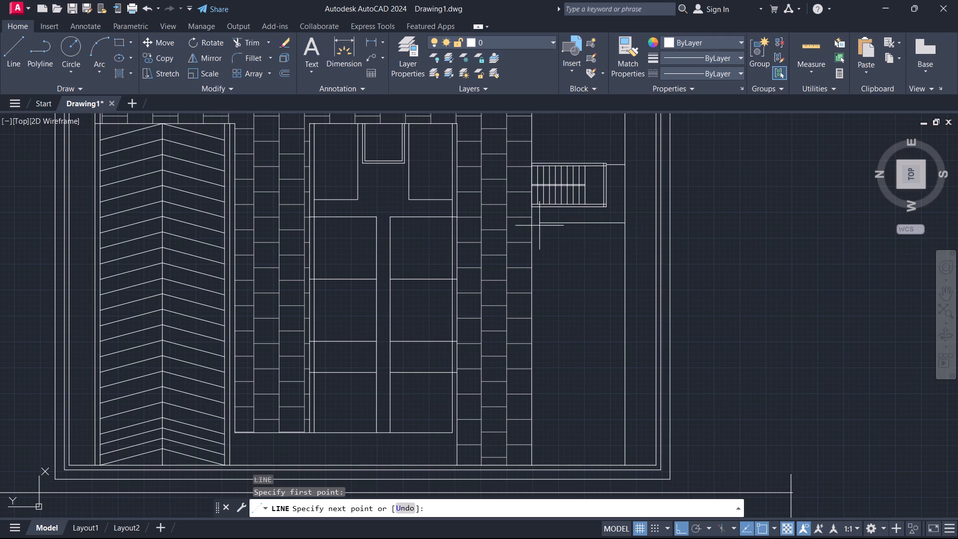
{"action": "left_click", "coordinate": [540, 225]}
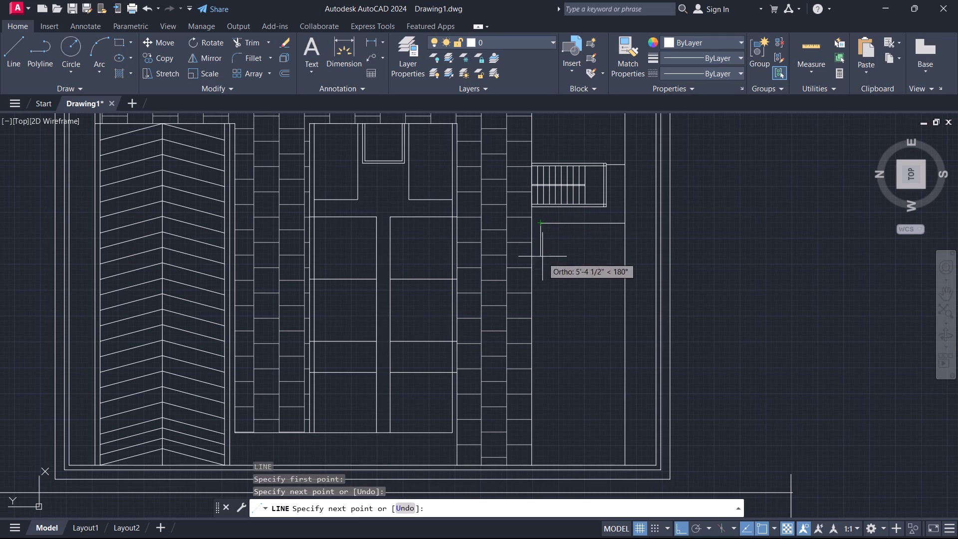
{"action": "type", "text": "10'"}
{"action": "key", "text": "Return"}
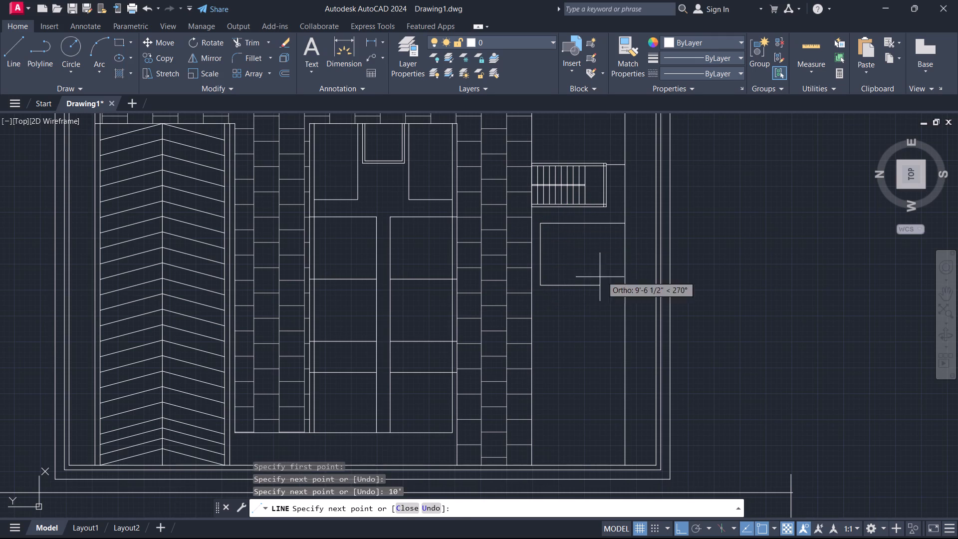
{"action": "left_click", "coordinate": [624, 286]}
{"action": "key", "text": "Escape"}
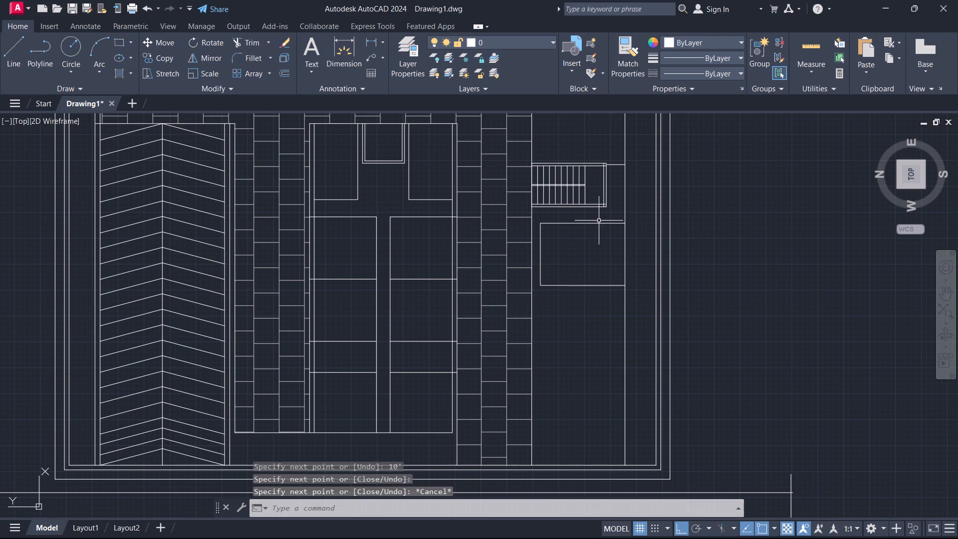
Copy the three-sided room outline below the staircase twice straight down the vertical line, leaving a narrow gap and then a wider one.
{"action": "left_click", "coordinate": [597, 220]}
{"action": "left_click", "coordinate": [534, 306]}
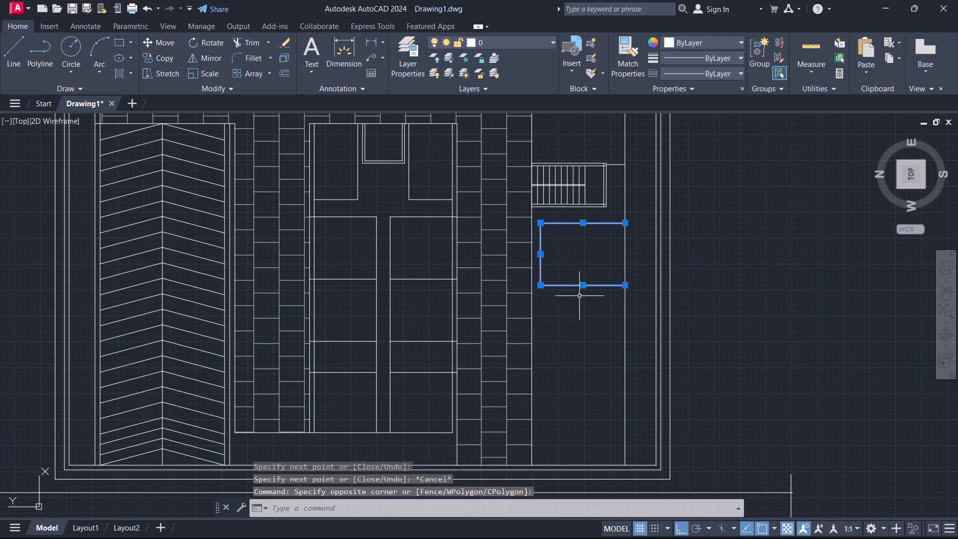
{"action": "type", "text": "co"}
{"action": "key", "text": "Return"}
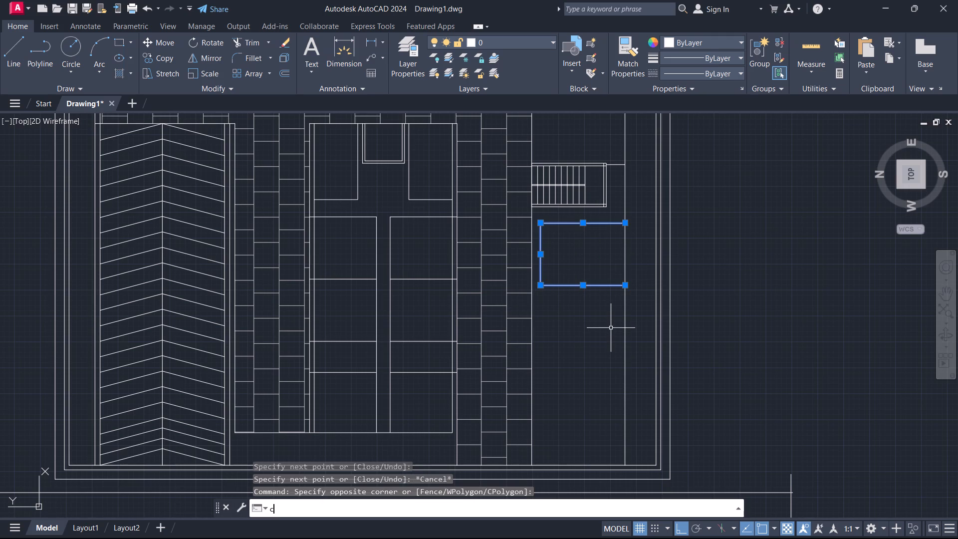
{"action": "left_click", "coordinate": [625, 227]}
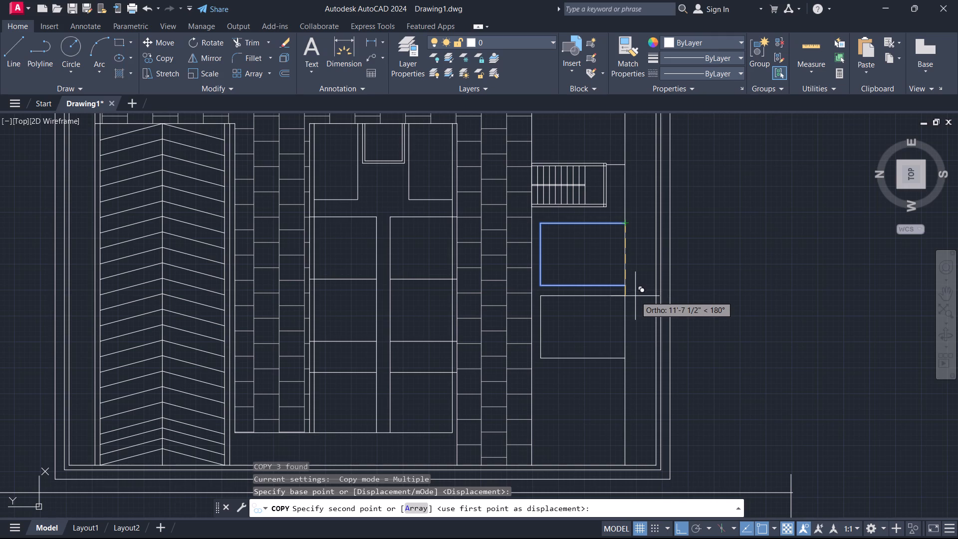
{"action": "scroll", "coordinate": [620, 305], "scroll_direction": "up", "scroll_amount": 2}
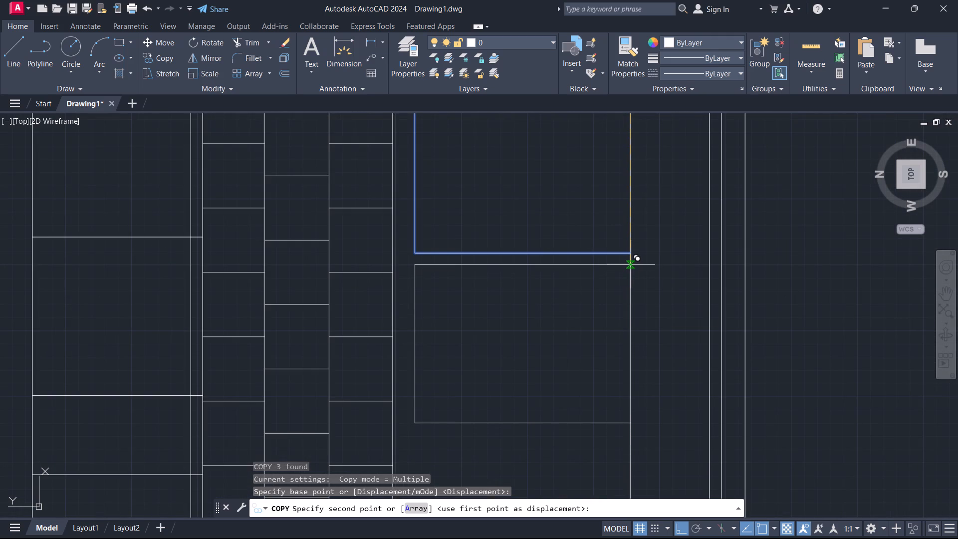
{"action": "left_click", "coordinate": [631, 265]}
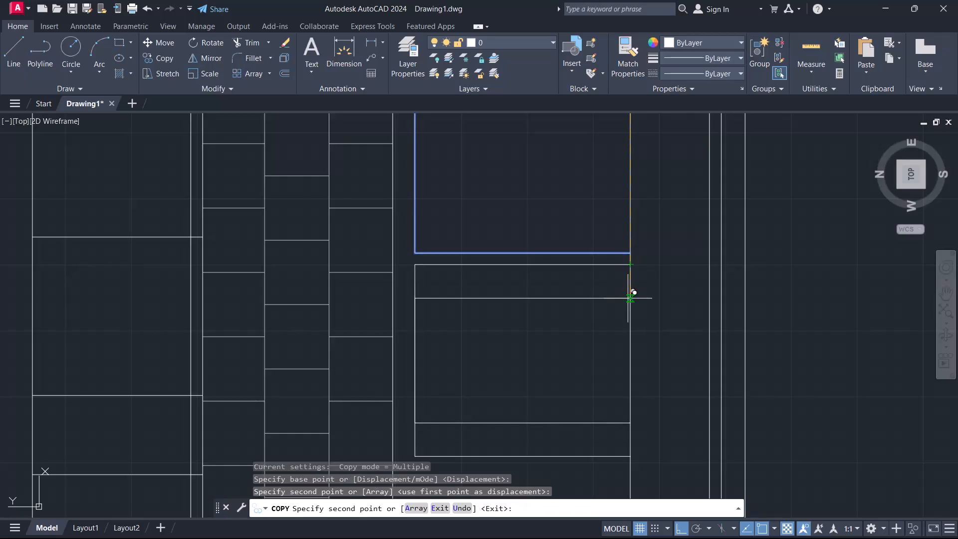
{"action": "scroll", "coordinate": [638, 291], "scroll_direction": "down", "scroll_amount": 1}
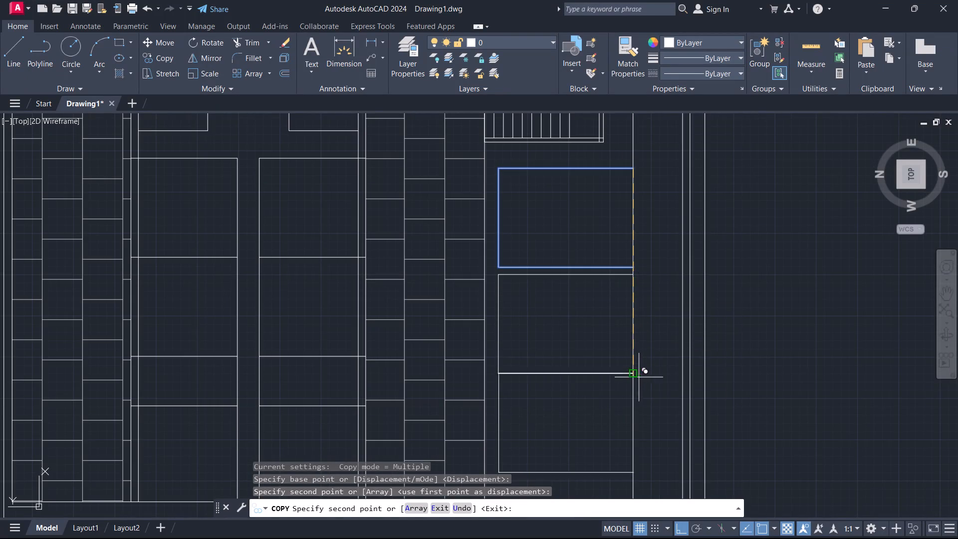
{"action": "middle_click_drag", "start_coordinate": [641, 372], "coordinate": [615, 169]}
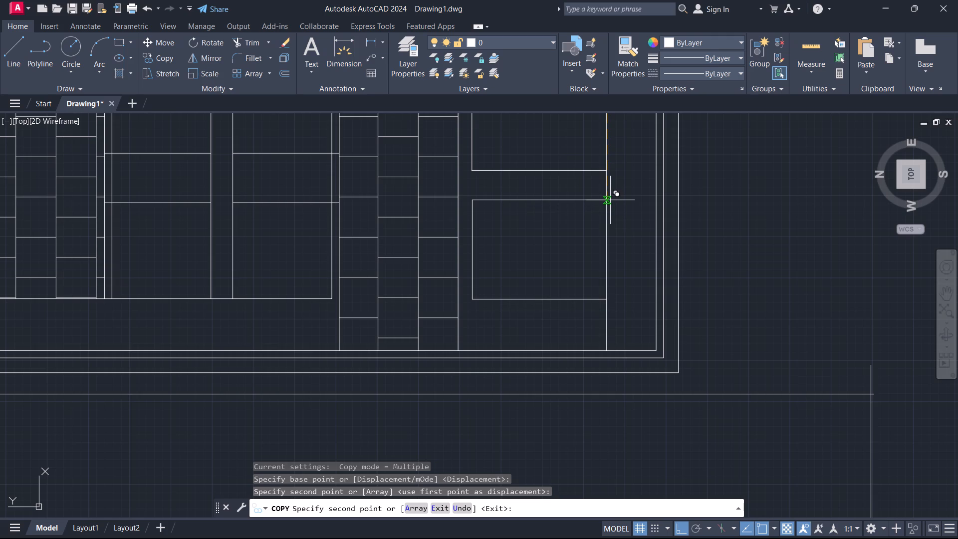
{"action": "left_click", "coordinate": [610, 200]}
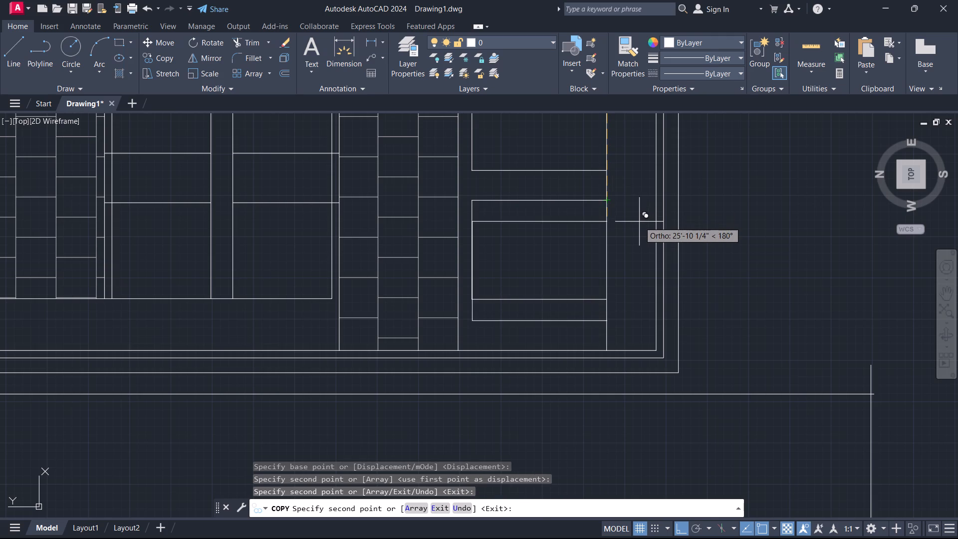
{"action": "key", "text": "Escape"}
Examine the overall building layout, including the paving, the central room's bays and the rooms below the staircase.
{"action": "scroll", "coordinate": [641, 220], "scroll_direction": "down", "scroll_amount": 2}
{"action": "scroll", "coordinate": [685, 240], "scroll_direction": "down", "scroll_amount": 1}
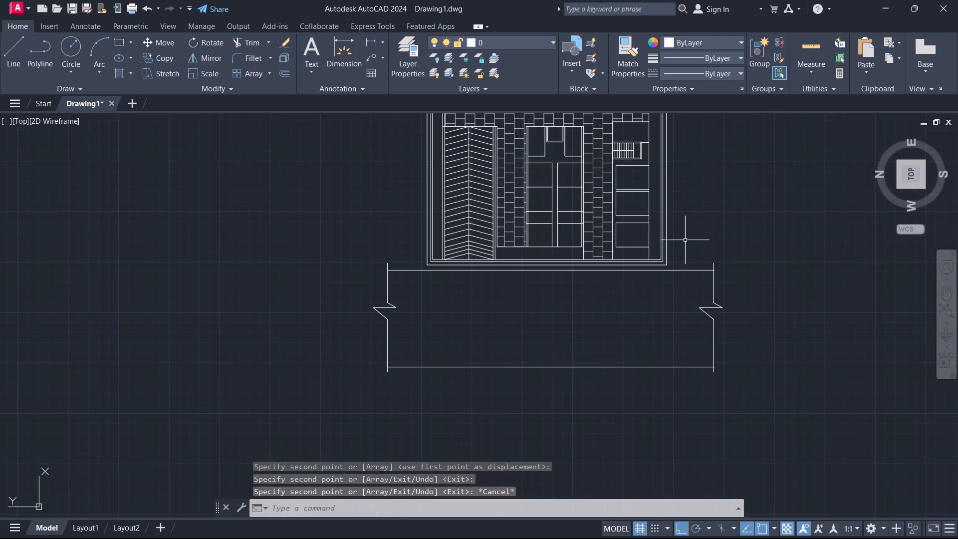
{"action": "middle_click_drag", "start_coordinate": [723, 232], "coordinate": [639, 316]}
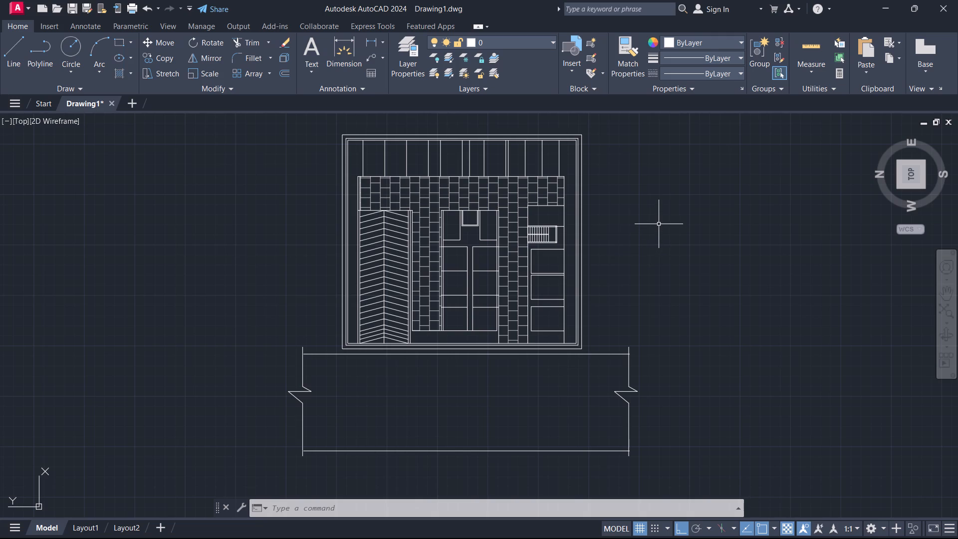
{"action": "middle_click_drag", "start_coordinate": [672, 203], "coordinate": [645, 241]}
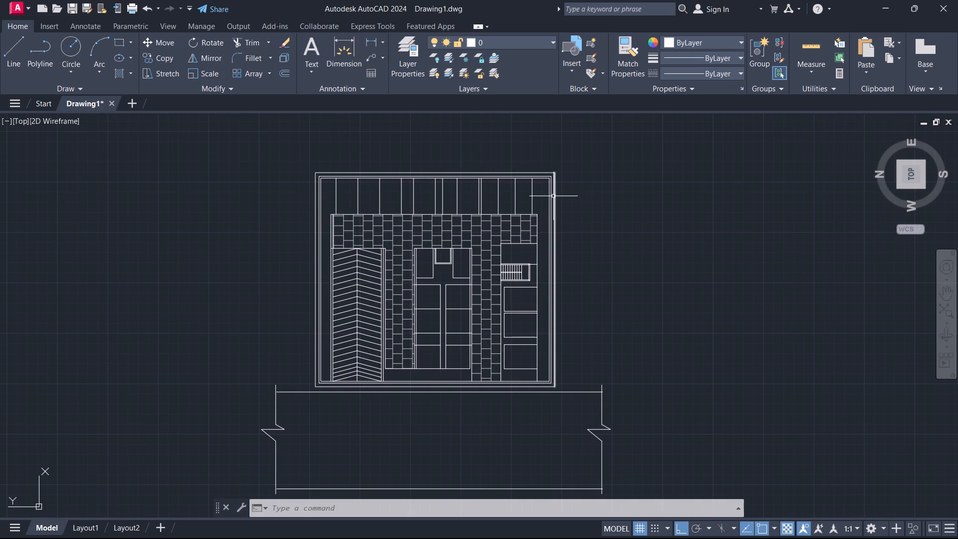
{"action": "scroll", "coordinate": [511, 205], "scroll_direction": "up", "scroll_amount": 2}
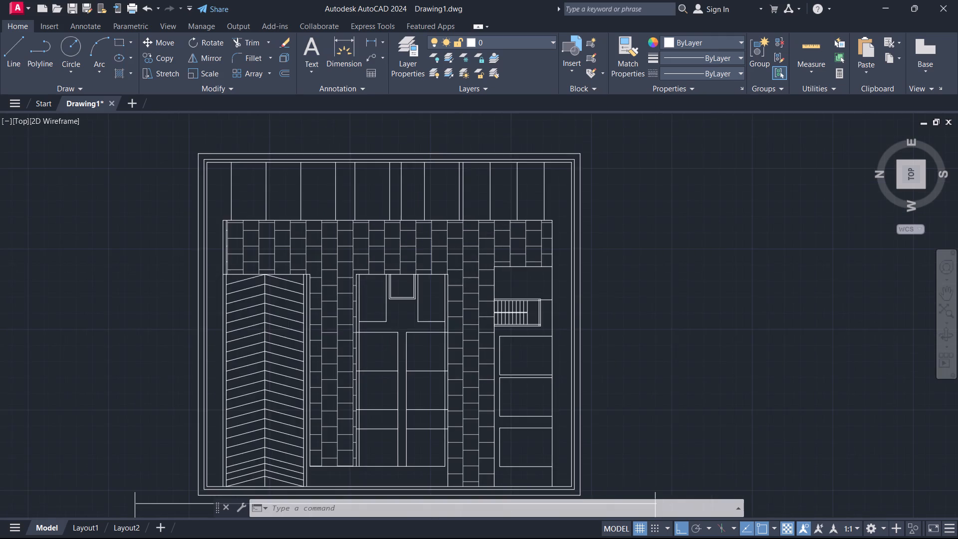
{"action": "scroll", "coordinate": [566, 194], "scroll_direction": "down", "scroll_amount": 1}
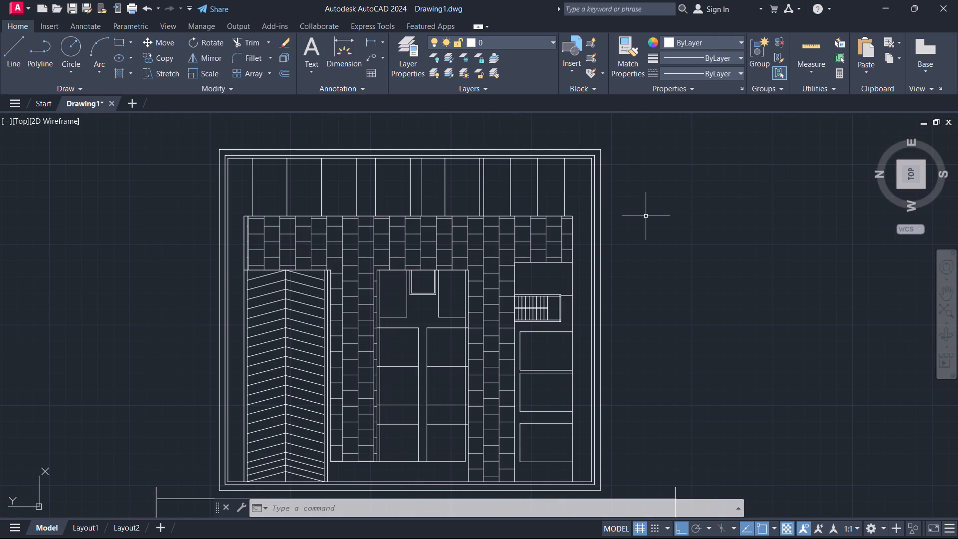
{"action": "scroll", "coordinate": [645, 216], "scroll_direction": "down", "scroll_amount": 1}
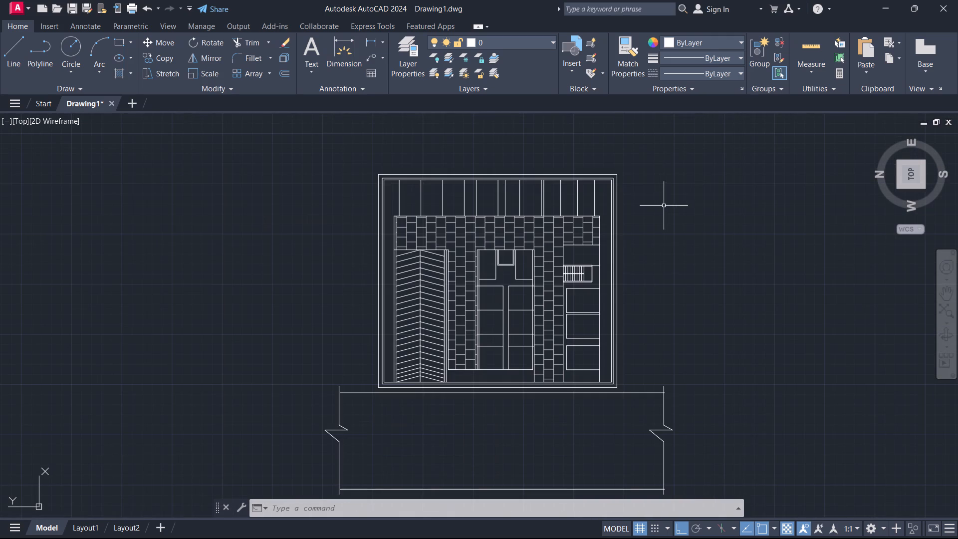
{"action": "middle_click_drag", "start_coordinate": [686, 225], "coordinate": [661, 222]}
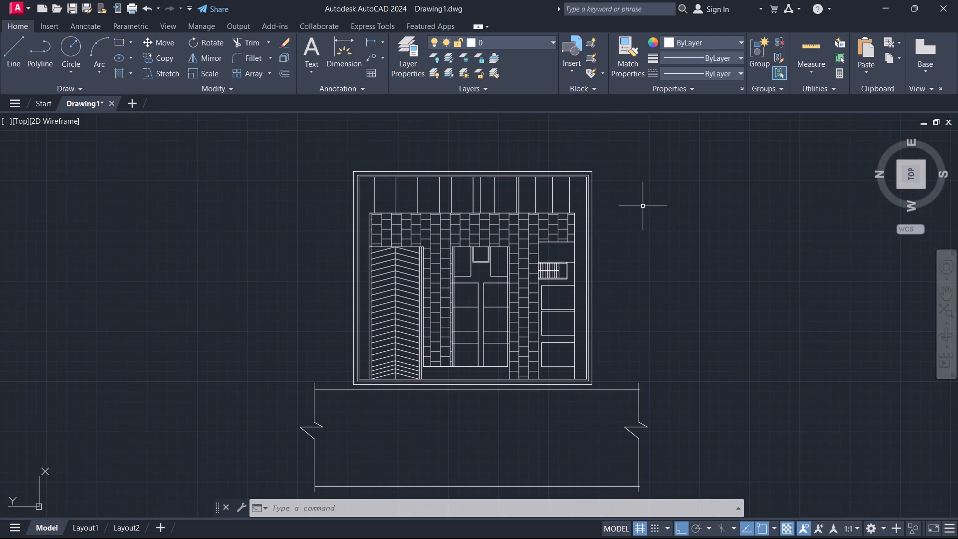
{"action": "scroll", "coordinate": [405, 192], "scroll_direction": "up", "scroll_amount": 3}
{"action": "scroll", "coordinate": [406, 190], "scroll_direction": "down", "scroll_amount": 3}
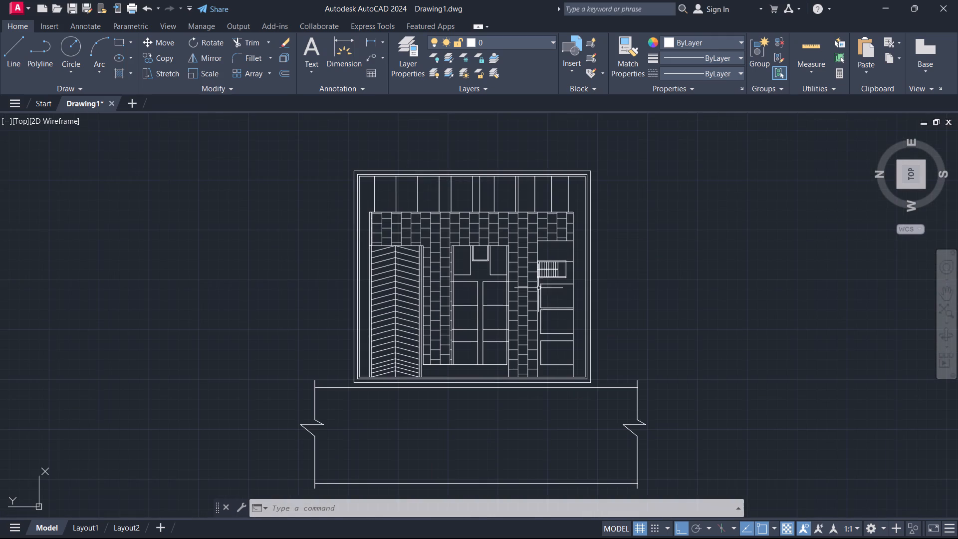
{"action": "scroll", "coordinate": [455, 264], "scroll_direction": "up", "scroll_amount": 2}
{"action": "scroll", "coordinate": [576, 229], "scroll_direction": "down", "scroll_amount": 1}
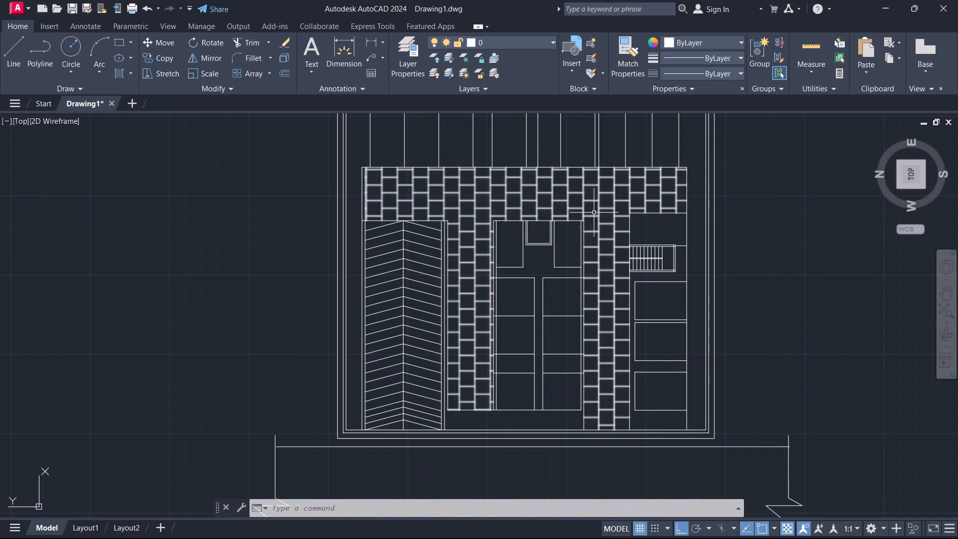
{"action": "scroll", "coordinate": [747, 229], "scroll_direction": "down", "scroll_amount": 1}
{"action": "middle_click_drag", "start_coordinate": [748, 229], "coordinate": [712, 244]}
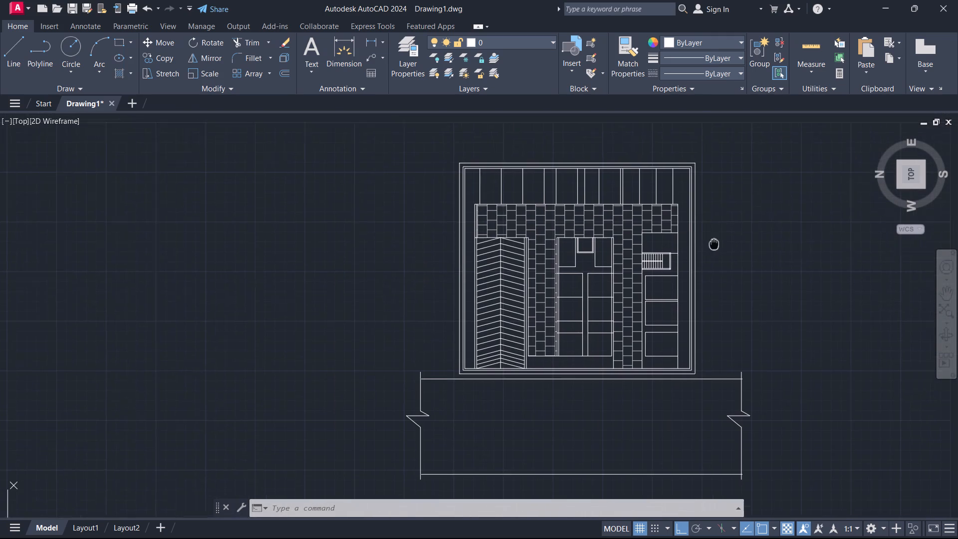
{"action": "middle_click_drag", "start_coordinate": [712, 244], "coordinate": [670, 226]}
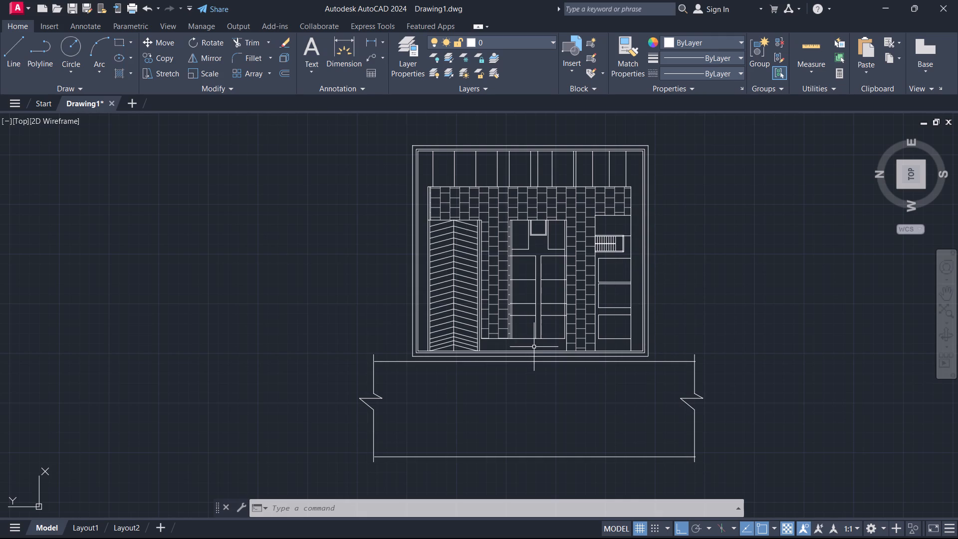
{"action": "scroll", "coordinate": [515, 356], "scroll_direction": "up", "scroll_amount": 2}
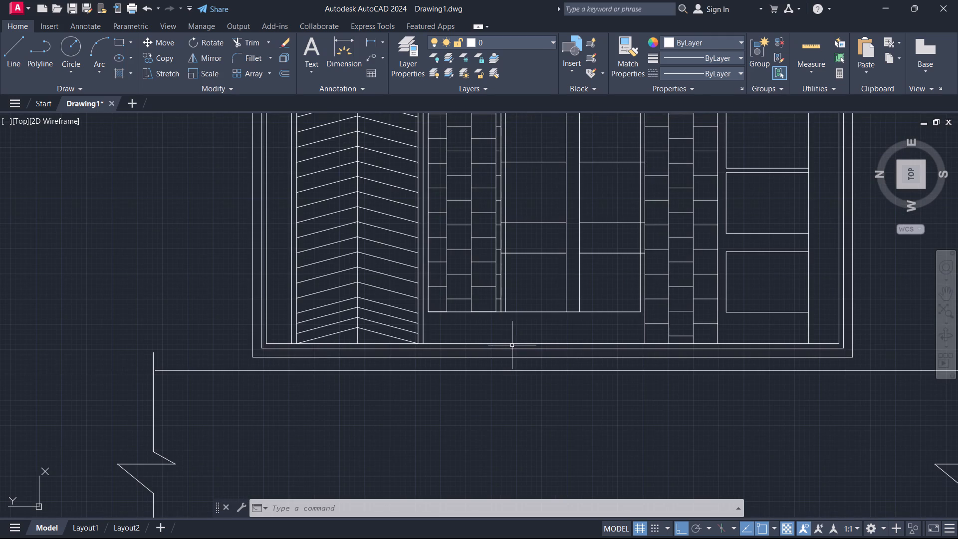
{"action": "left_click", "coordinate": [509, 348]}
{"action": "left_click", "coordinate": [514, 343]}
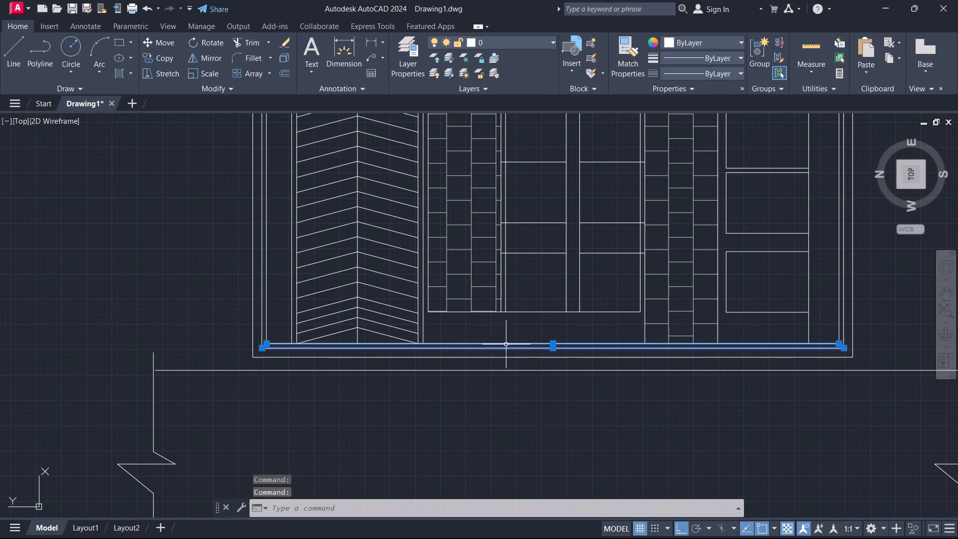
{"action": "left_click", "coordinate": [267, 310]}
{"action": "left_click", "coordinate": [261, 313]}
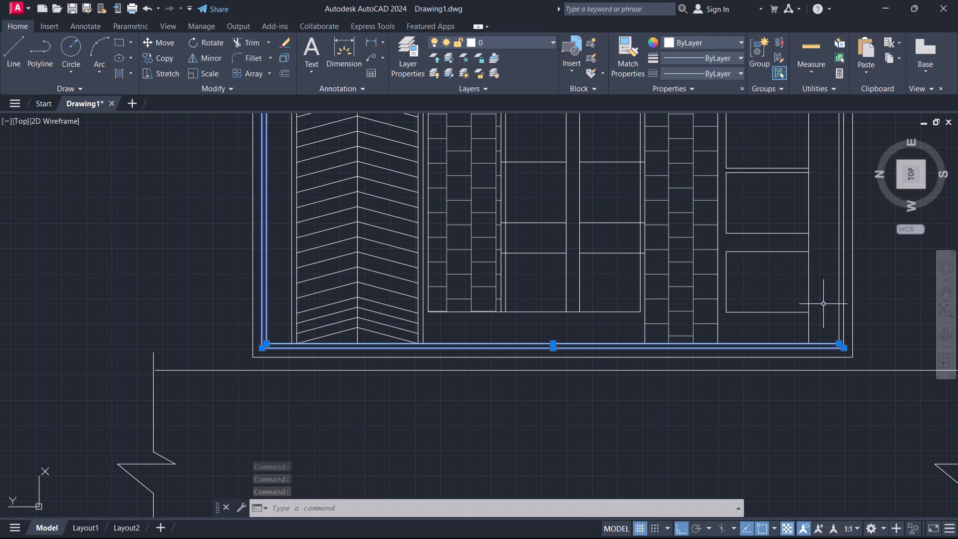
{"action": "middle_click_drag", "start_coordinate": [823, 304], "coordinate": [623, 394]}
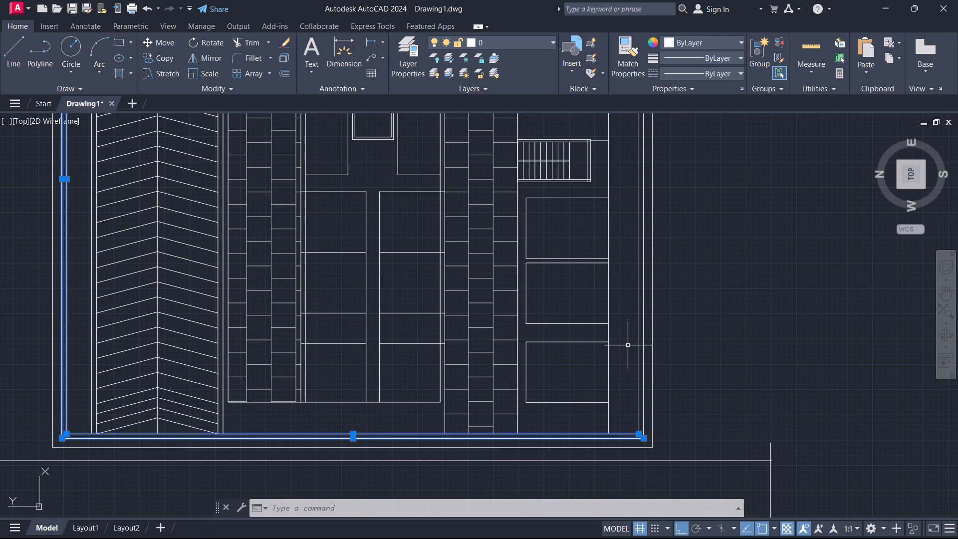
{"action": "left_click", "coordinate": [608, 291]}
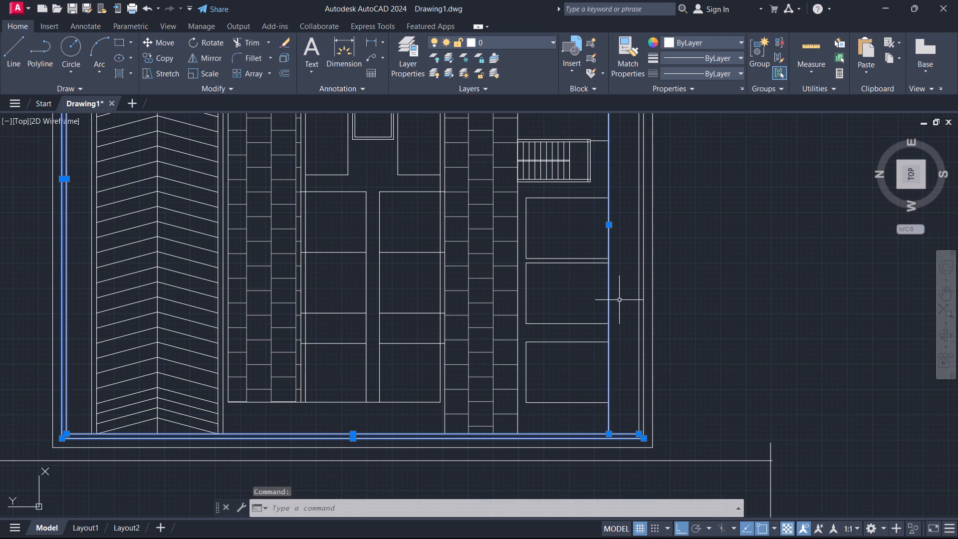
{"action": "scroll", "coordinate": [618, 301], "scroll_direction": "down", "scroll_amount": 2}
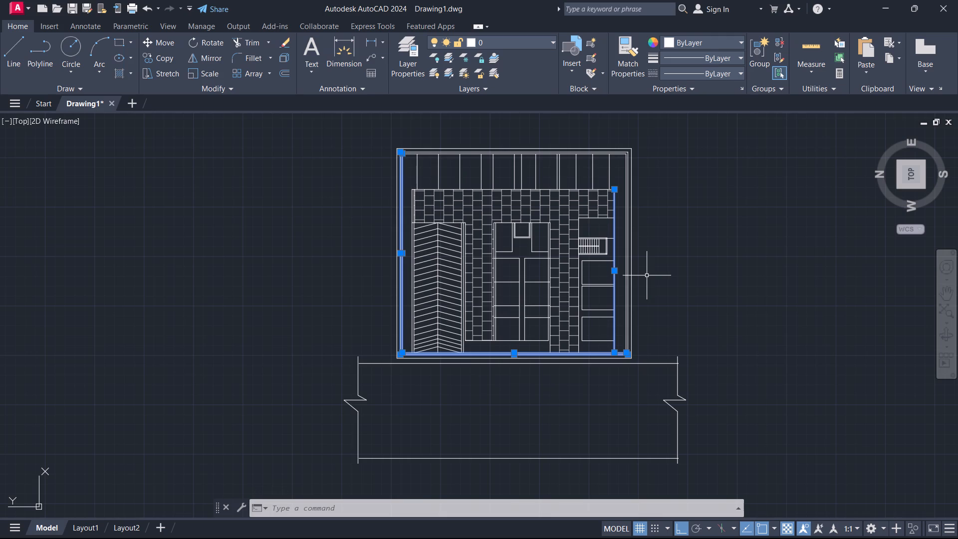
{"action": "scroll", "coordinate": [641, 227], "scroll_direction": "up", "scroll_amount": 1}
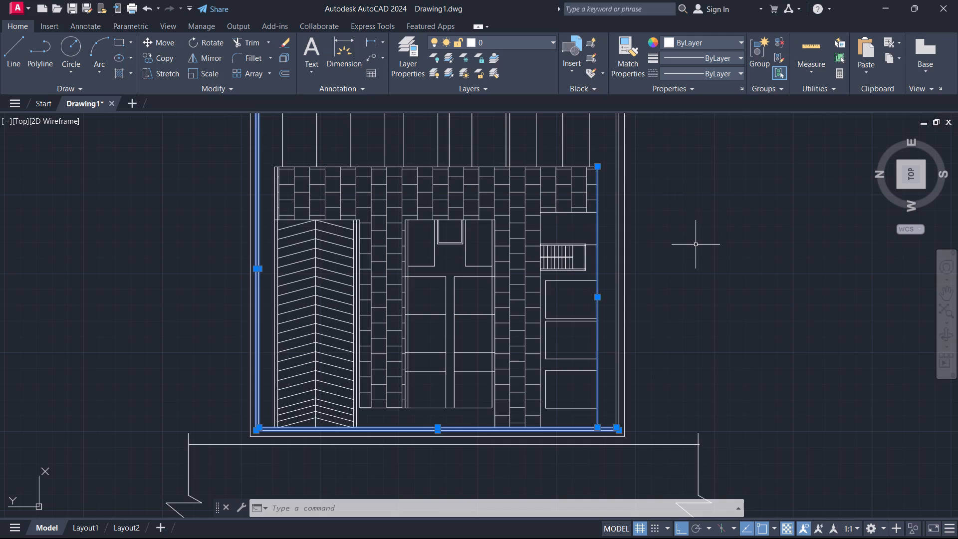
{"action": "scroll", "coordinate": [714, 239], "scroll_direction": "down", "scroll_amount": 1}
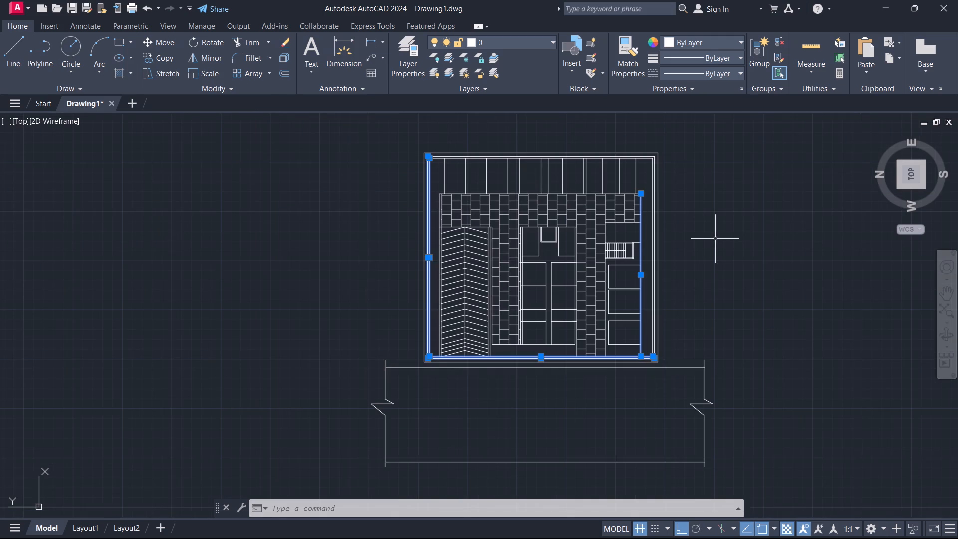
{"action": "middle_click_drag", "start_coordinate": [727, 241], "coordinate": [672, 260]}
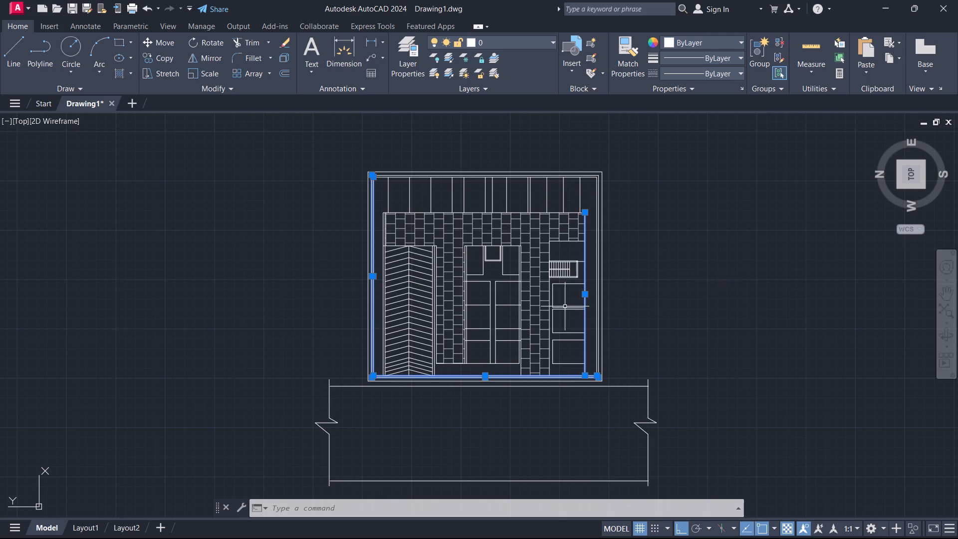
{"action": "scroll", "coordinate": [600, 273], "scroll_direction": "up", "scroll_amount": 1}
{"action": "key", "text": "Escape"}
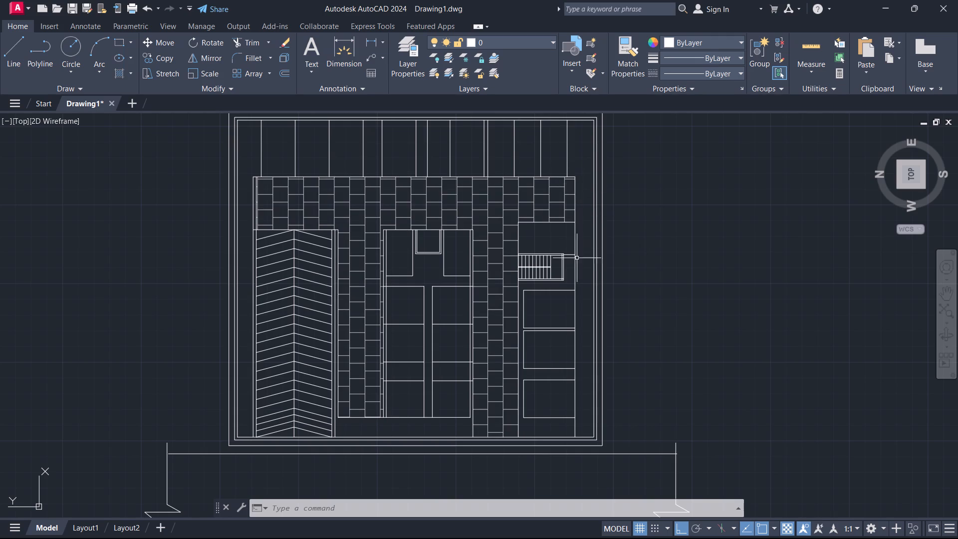
Measure the horizontal gap between the vertical line beside the staircase and the nearest outer wall line with a linear dimension, without placing it.
{"action": "left_click", "coordinate": [367, 42]}
{"action": "scroll", "coordinate": [579, 230], "scroll_direction": "up", "scroll_amount": 3}
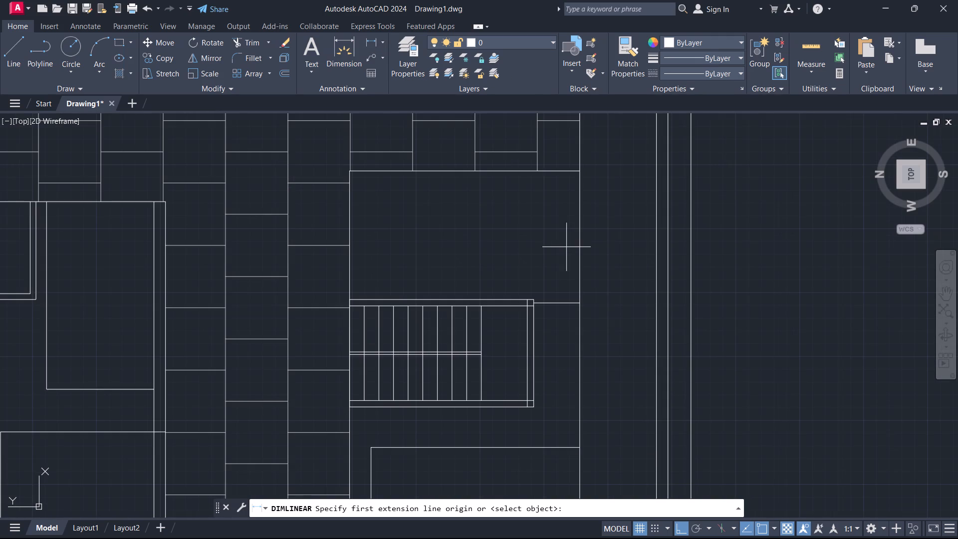
{"action": "left_click", "coordinate": [579, 302]}
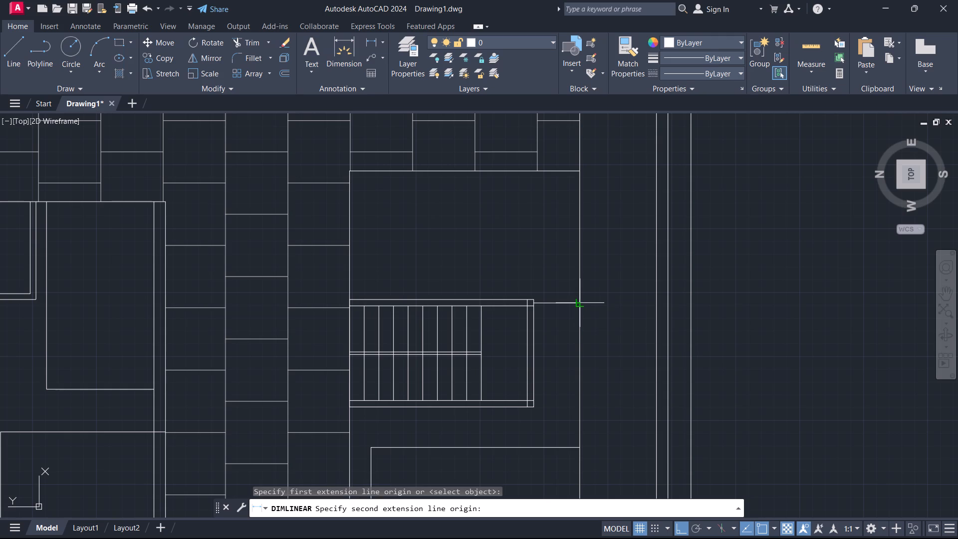
{"action": "left_click", "coordinate": [656, 305]}
{"action": "scroll", "coordinate": [620, 320], "scroll_direction": "up", "scroll_amount": 4}
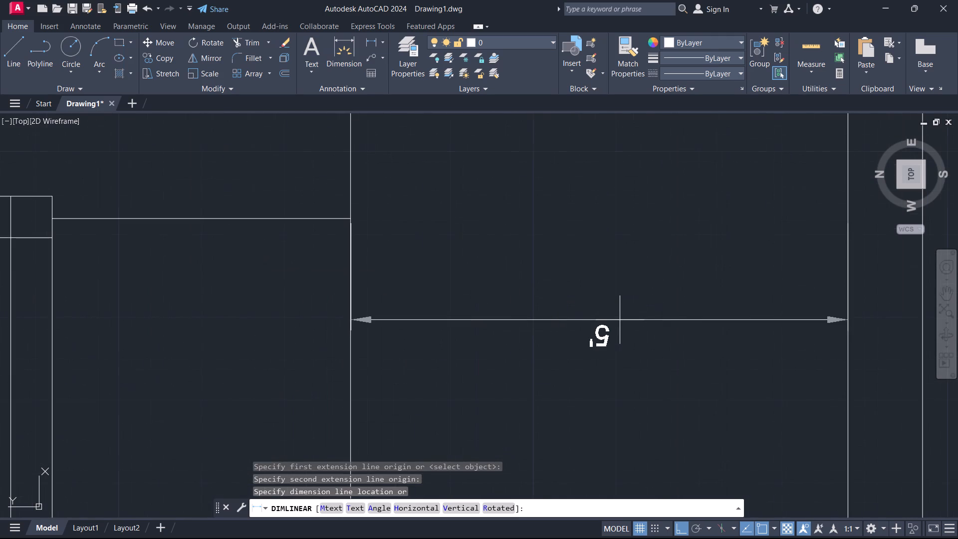
{"action": "key", "text": "Escape"}
{"action": "scroll", "coordinate": [627, 295], "scroll_direction": "down", "scroll_amount": 2}
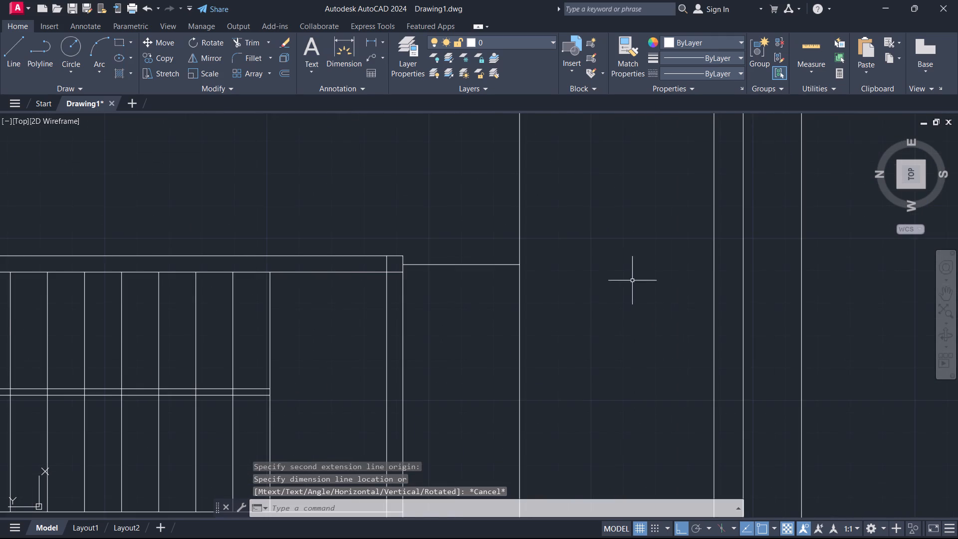
{"action": "scroll", "coordinate": [652, 258], "scroll_direction": "down", "scroll_amount": 1}
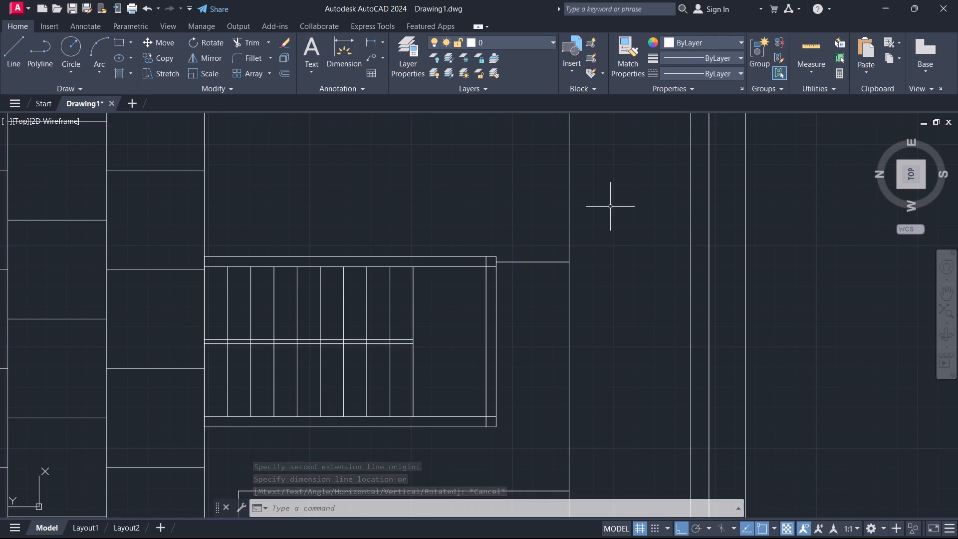
Move all interior linework within the outer walls, including paving, partitions, staircase and rooms, 2.5" horizontally to the right.
{"action": "scroll", "coordinate": [610, 207], "scroll_direction": "down", "scroll_amount": 4}
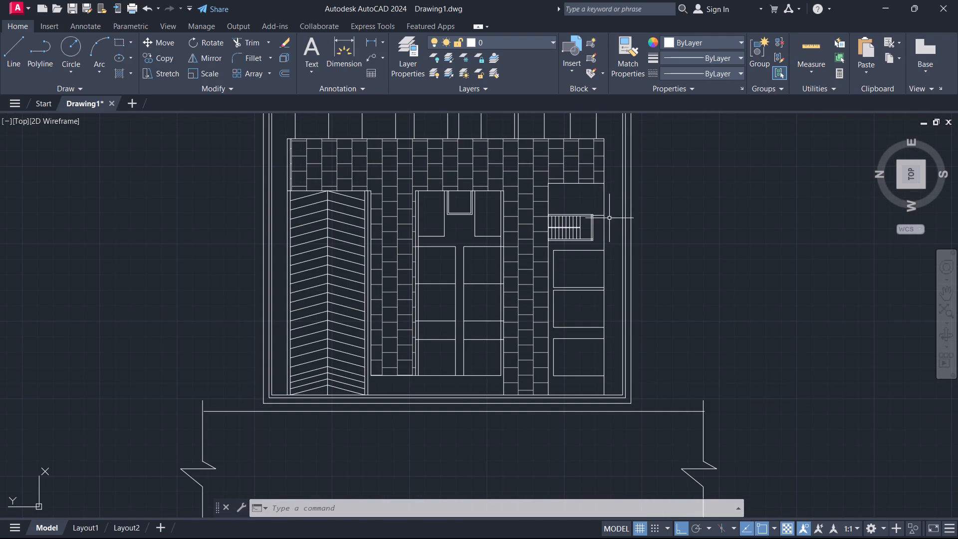
{"action": "middle_click_drag", "start_coordinate": [609, 218], "coordinate": [625, 289]}
{"action": "left_click", "coordinate": [621, 196]}
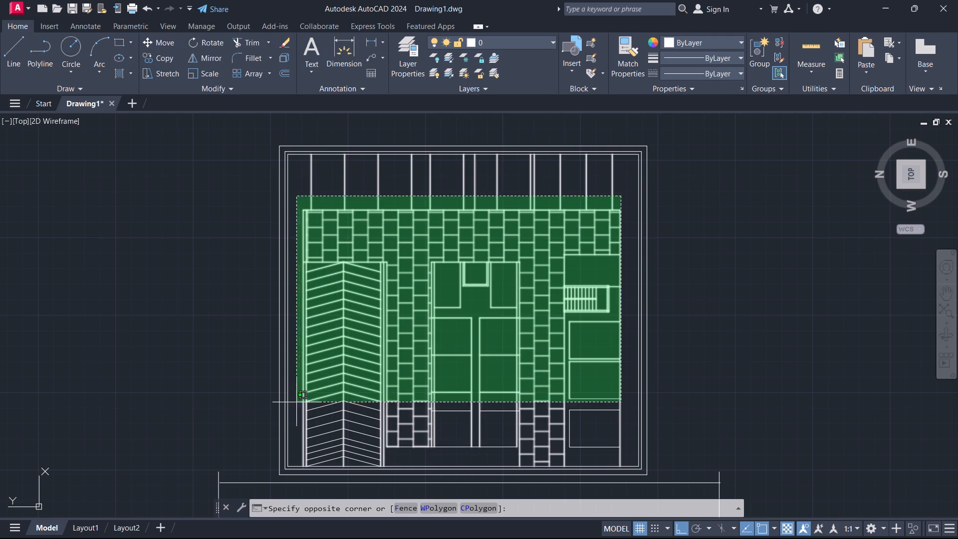
{"action": "left_click", "coordinate": [293, 465]}
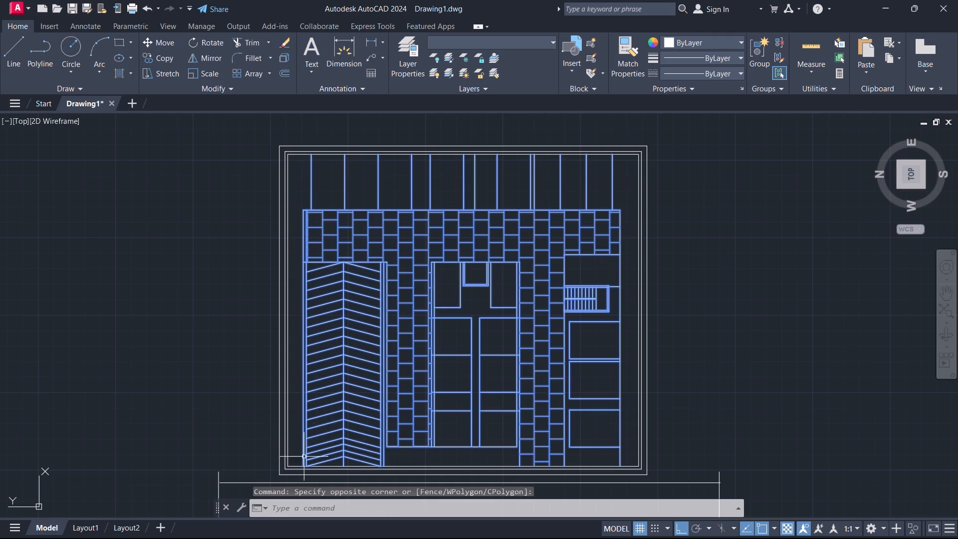
{"action": "key", "text": "m"}
{"action": "key", "text": "Return"}
{"action": "scroll", "coordinate": [629, 480], "scroll_direction": "up", "scroll_amount": 1}
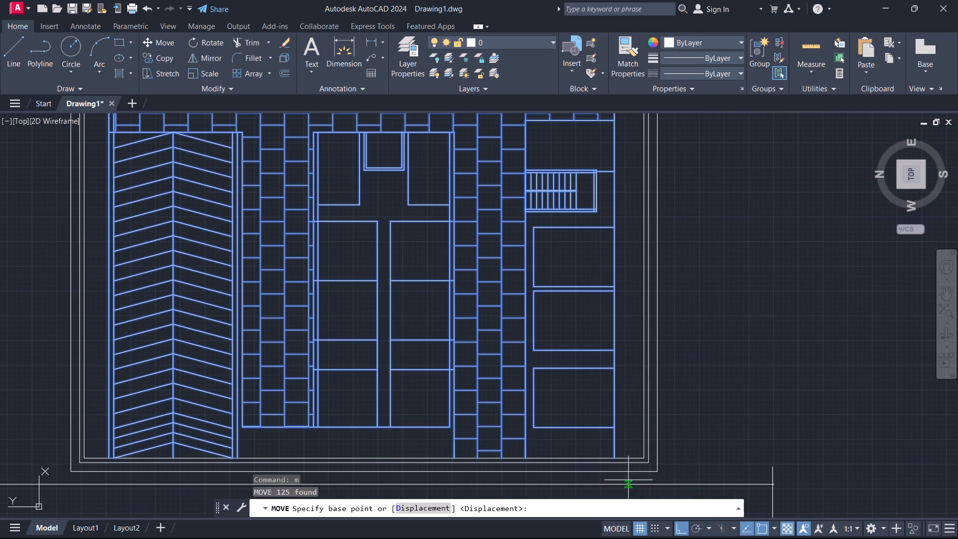
{"action": "scroll", "coordinate": [619, 456], "scroll_direction": "up", "scroll_amount": 4}
{"action": "left_click", "coordinate": [580, 471]}
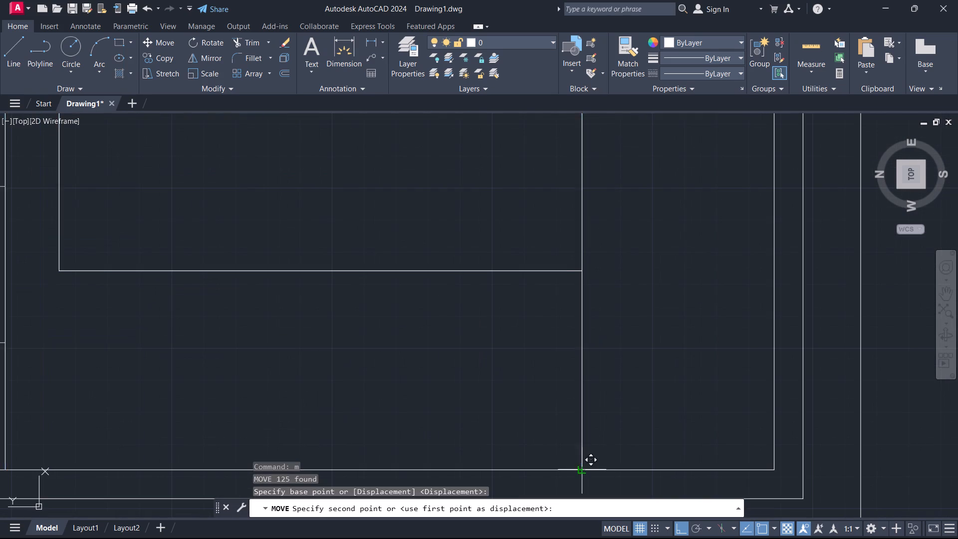
{"action": "type", "text": "2.5"}
{"action": "key", "text": "shift+quotedbl"}
{"action": "key", "text": "Return"}
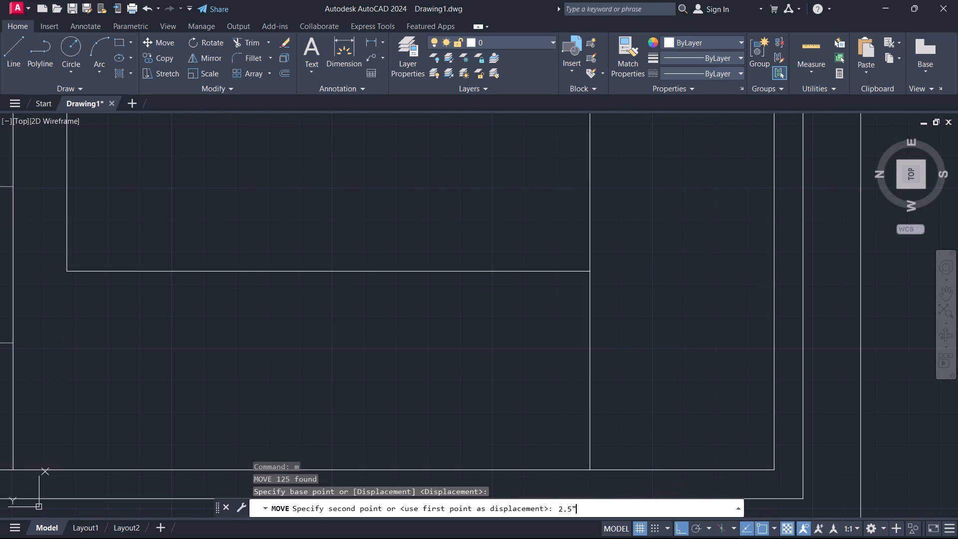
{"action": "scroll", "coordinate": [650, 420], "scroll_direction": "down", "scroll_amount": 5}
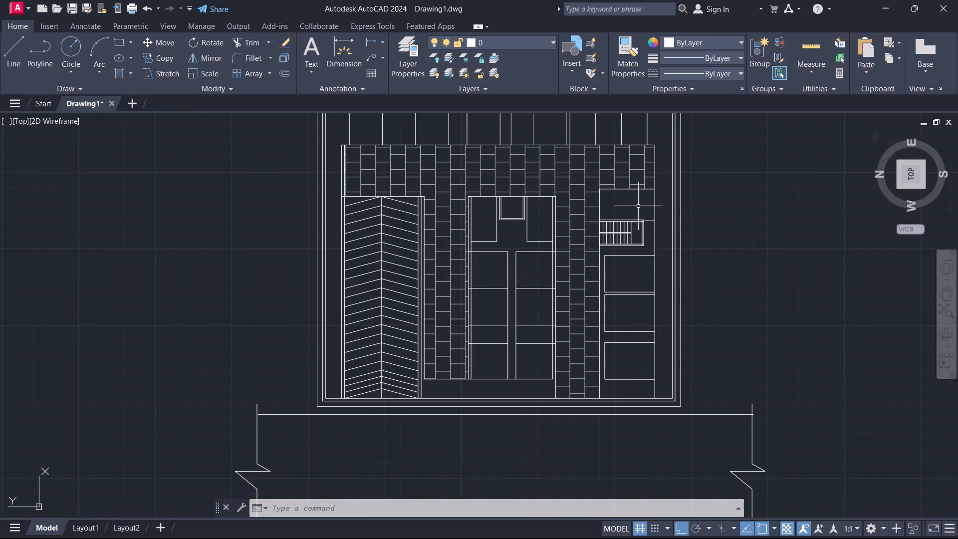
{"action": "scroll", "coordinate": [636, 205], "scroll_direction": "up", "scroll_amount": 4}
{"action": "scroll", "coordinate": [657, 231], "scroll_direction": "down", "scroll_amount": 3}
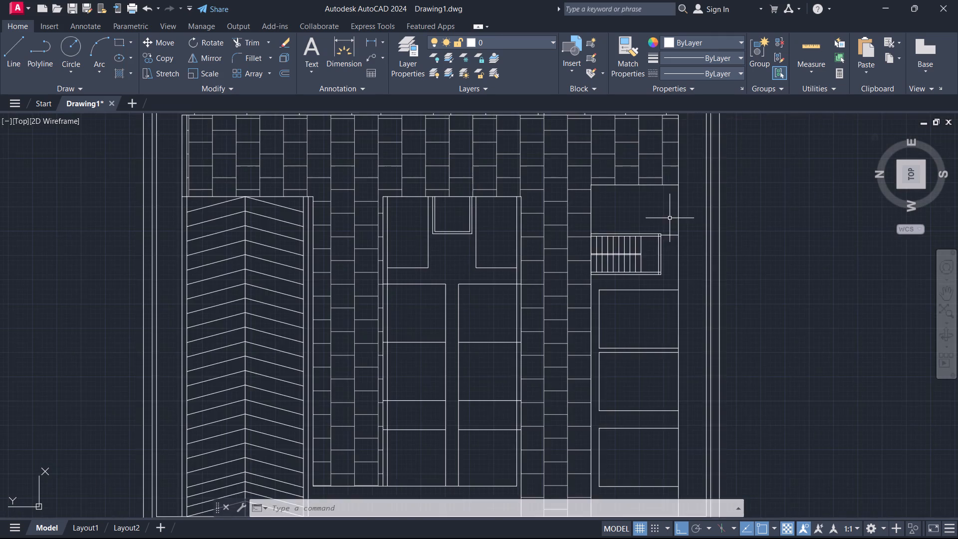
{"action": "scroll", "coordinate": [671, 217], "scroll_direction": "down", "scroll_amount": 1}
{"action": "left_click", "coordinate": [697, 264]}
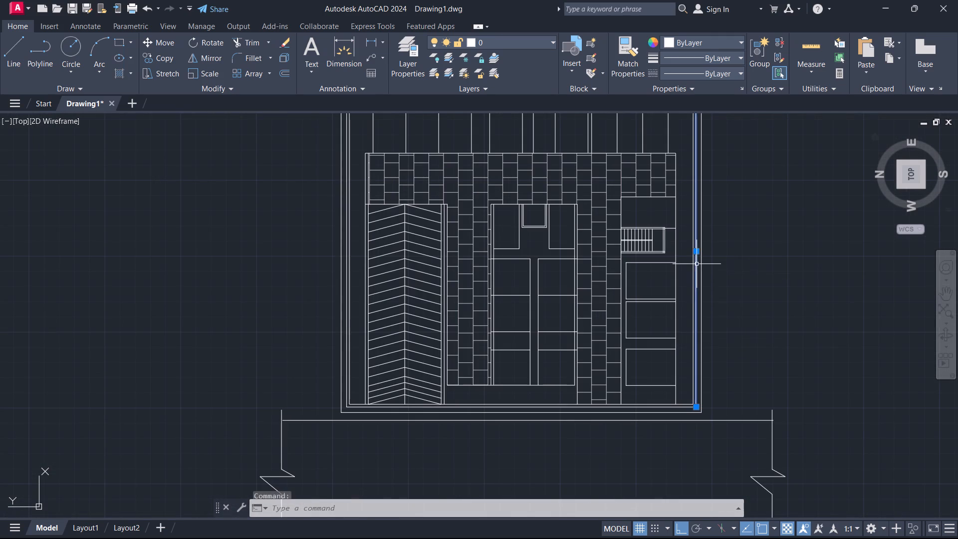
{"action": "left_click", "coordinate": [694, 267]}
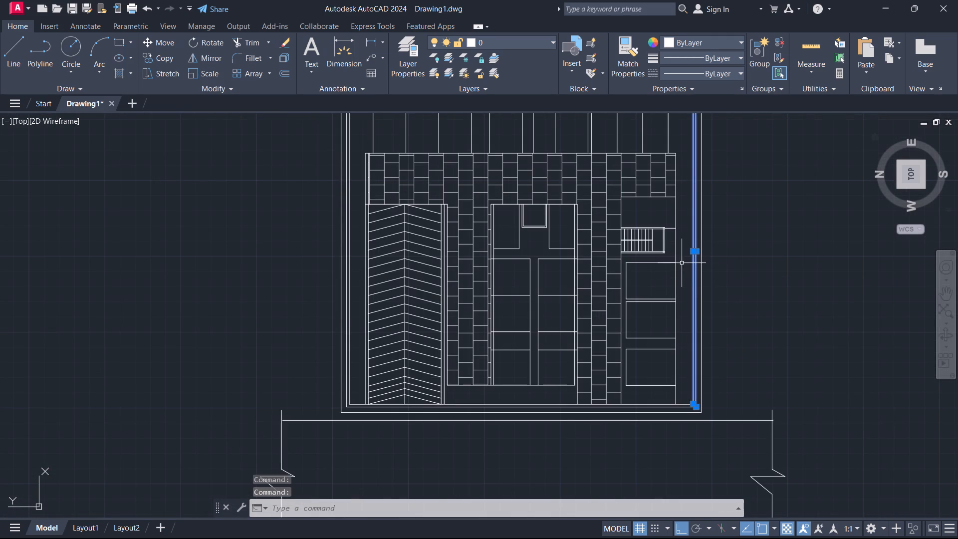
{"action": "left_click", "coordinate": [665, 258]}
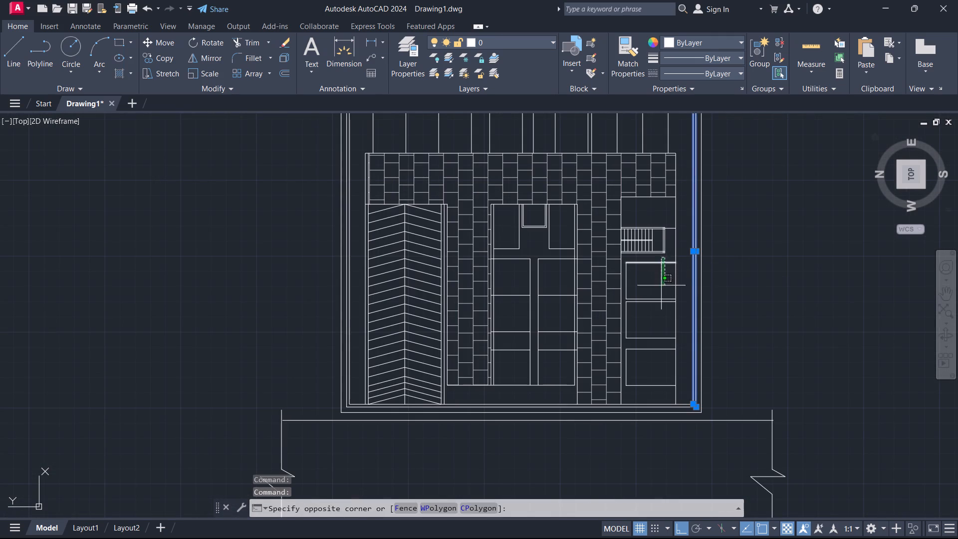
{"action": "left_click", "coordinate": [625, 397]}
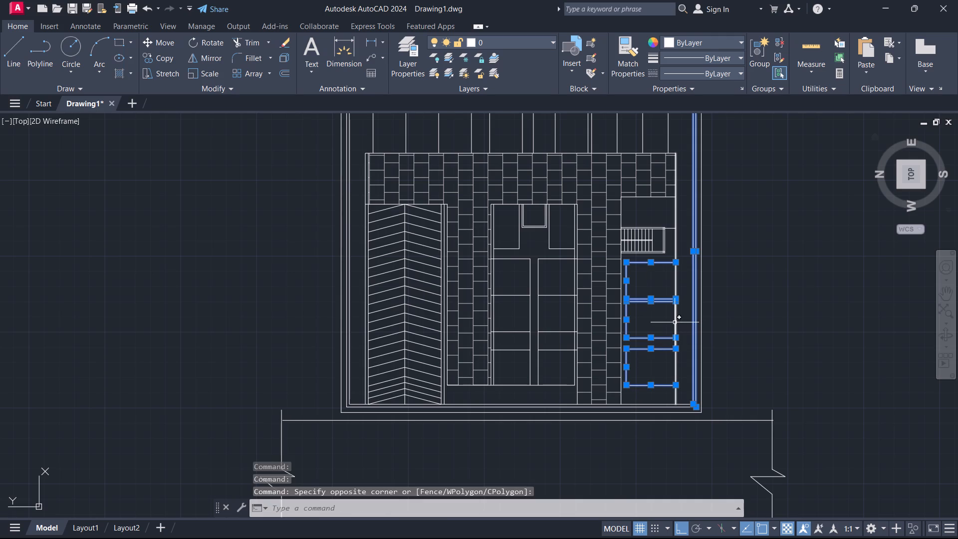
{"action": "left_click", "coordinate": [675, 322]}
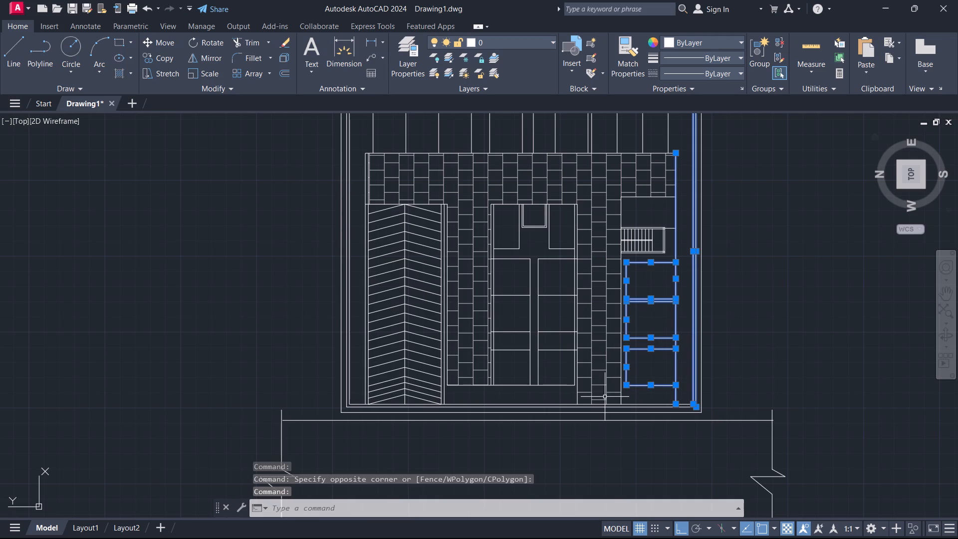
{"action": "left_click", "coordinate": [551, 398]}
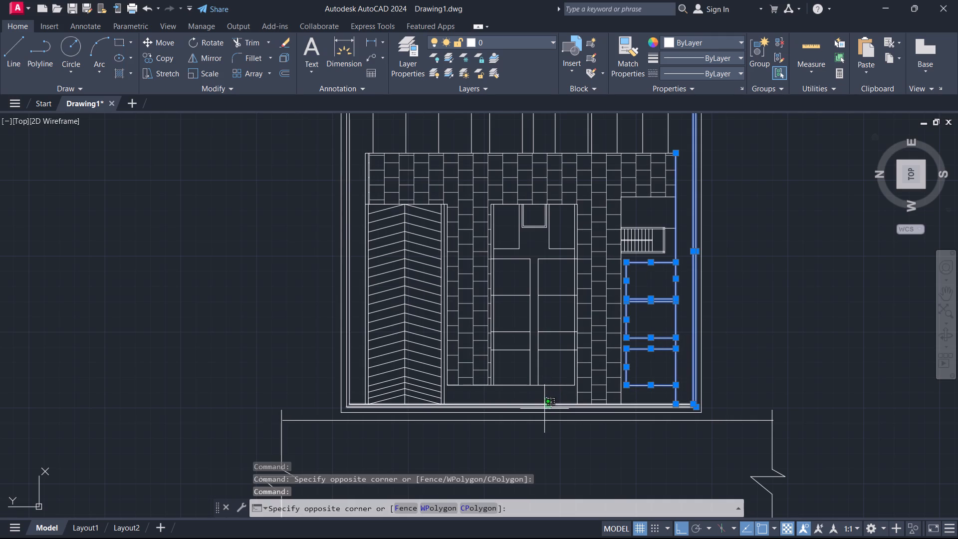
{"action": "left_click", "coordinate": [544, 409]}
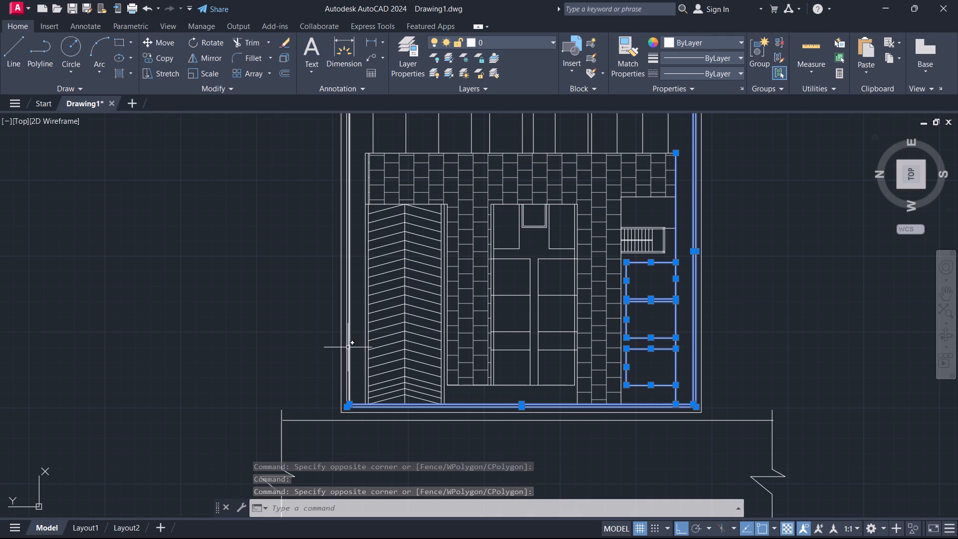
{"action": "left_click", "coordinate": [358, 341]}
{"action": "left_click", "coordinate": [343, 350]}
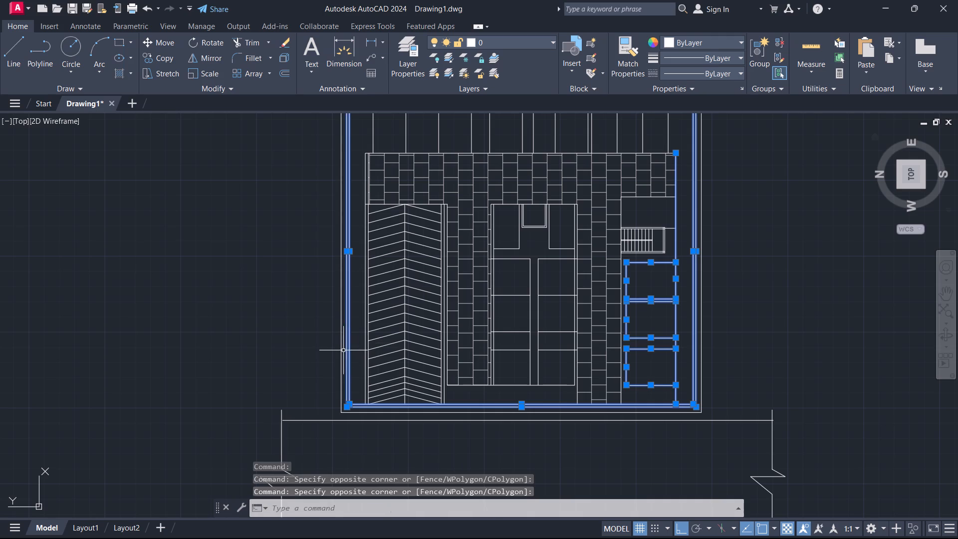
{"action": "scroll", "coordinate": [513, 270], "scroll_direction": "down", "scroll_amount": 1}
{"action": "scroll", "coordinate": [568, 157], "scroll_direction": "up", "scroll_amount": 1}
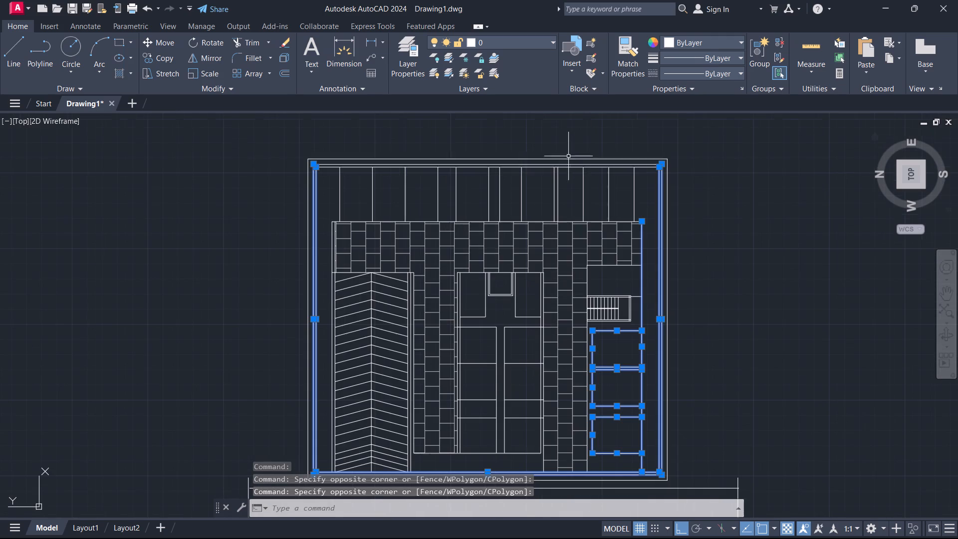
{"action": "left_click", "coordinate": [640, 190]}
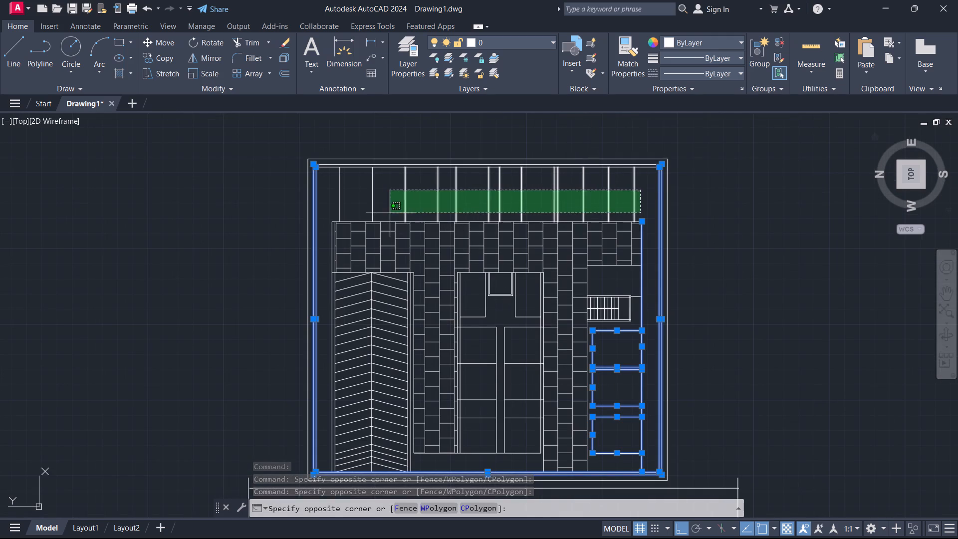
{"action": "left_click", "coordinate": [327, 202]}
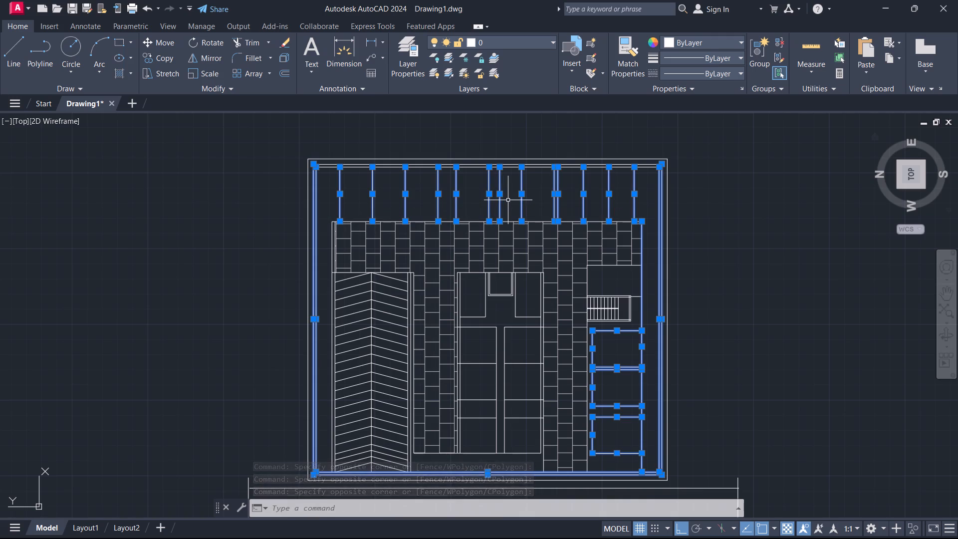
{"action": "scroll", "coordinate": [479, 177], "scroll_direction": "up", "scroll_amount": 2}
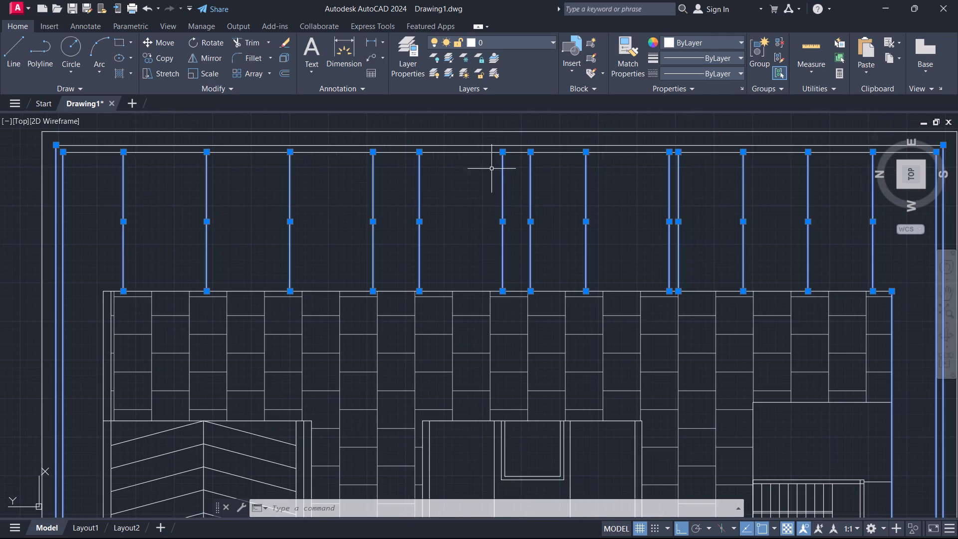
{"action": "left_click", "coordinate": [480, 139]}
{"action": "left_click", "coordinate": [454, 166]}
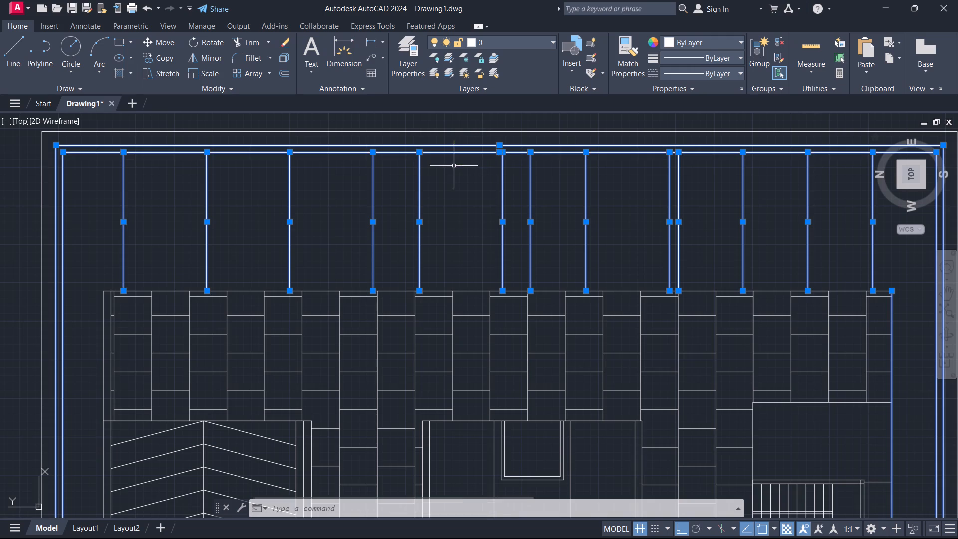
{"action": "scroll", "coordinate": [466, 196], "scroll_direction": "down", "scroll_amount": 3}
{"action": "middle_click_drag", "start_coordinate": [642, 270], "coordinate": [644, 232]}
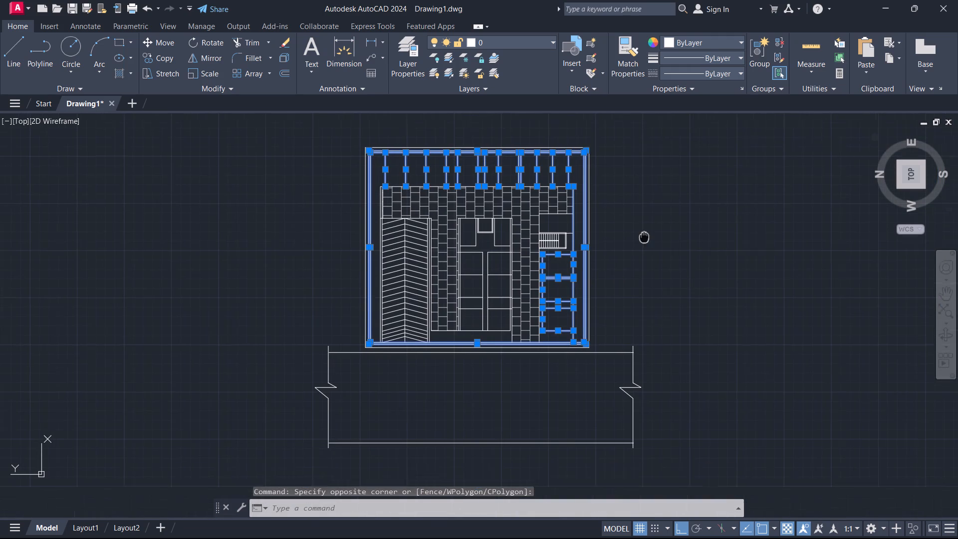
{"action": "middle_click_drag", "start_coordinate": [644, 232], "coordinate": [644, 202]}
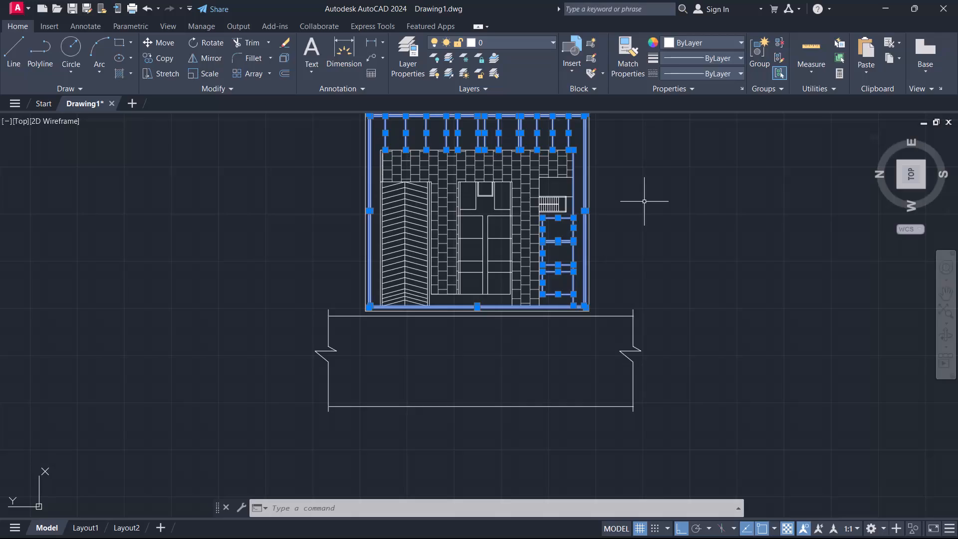
Create a layer named walls, set its colour to cyan, and make it the current layer.
{"action": "double_click", "coordinate": [411, 46]}
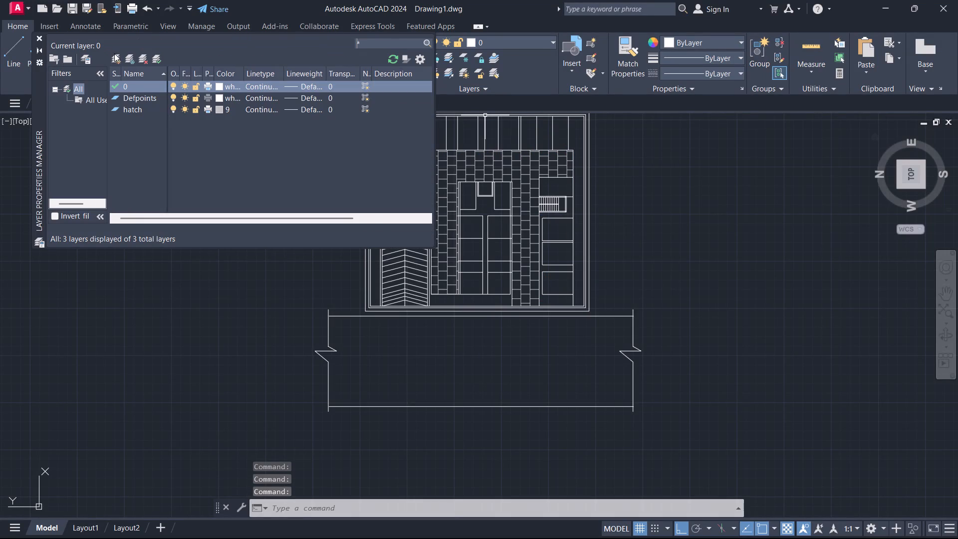
{"action": "left_click", "coordinate": [115, 58]}
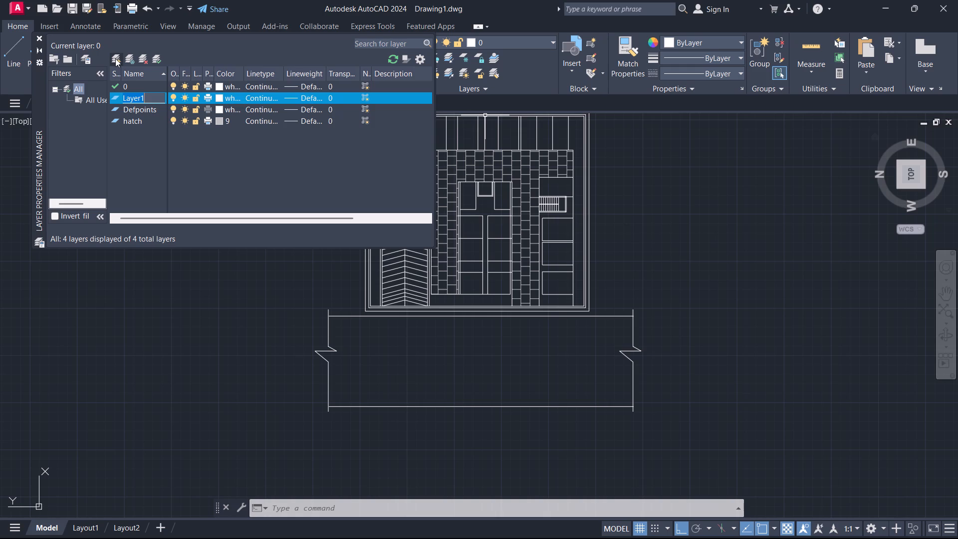
{"action": "key", "text": "BackSpace"}
{"action": "type", "text": "walls"}
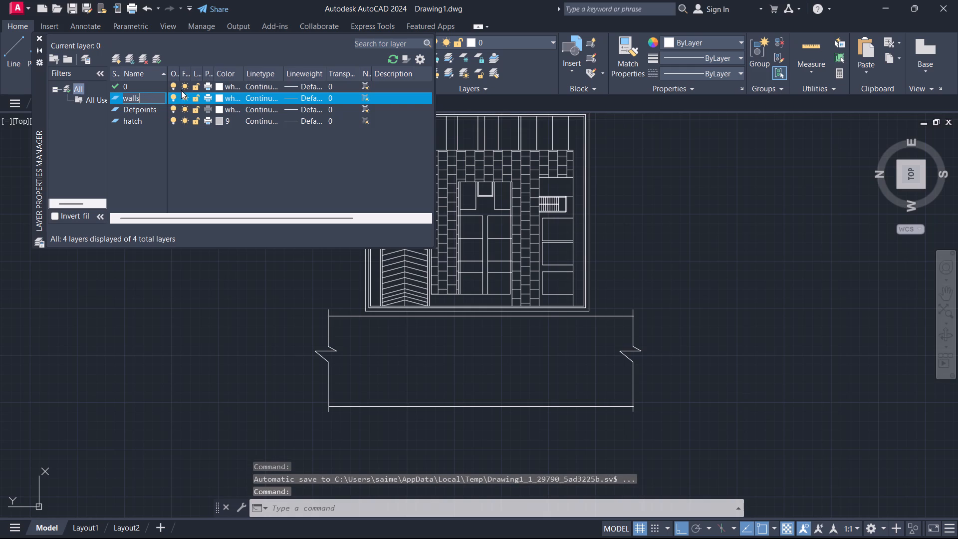
{"action": "left_click", "coordinate": [218, 101]}
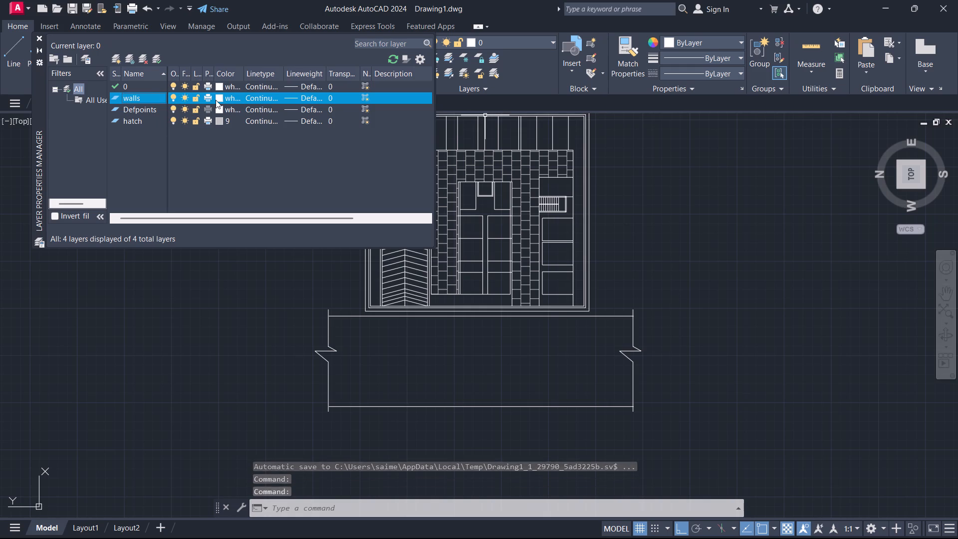
{"action": "left_click", "coordinate": [409, 297]}
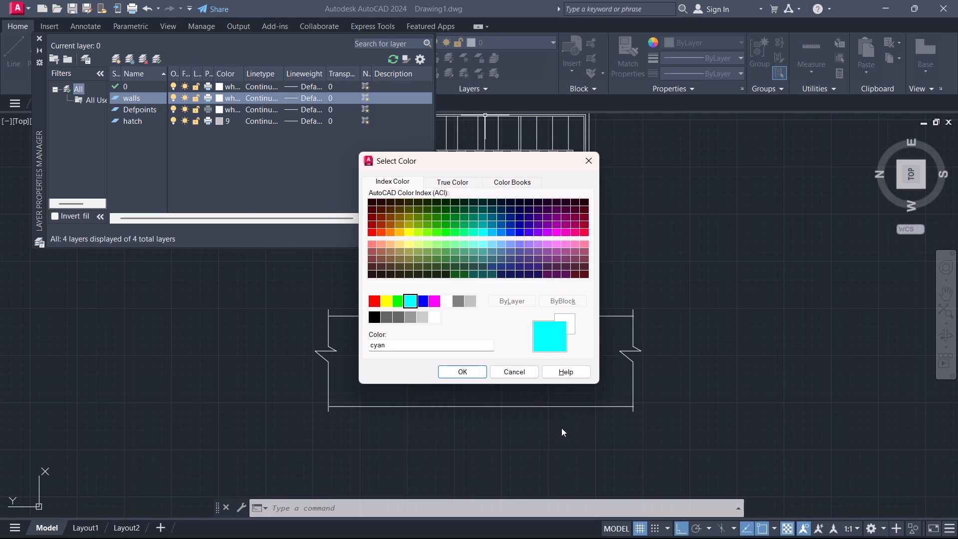
{"action": "left_click", "coordinate": [447, 372]}
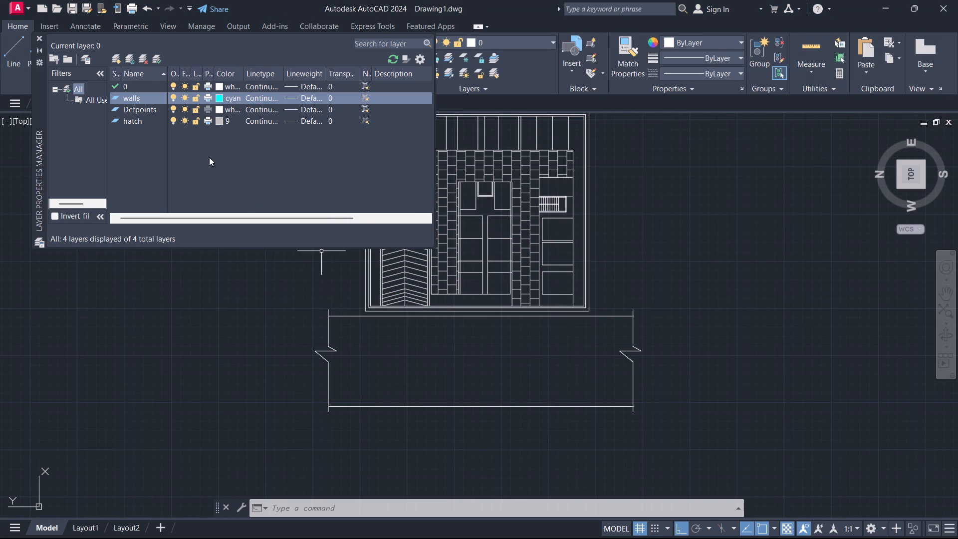
{"action": "left_click", "coordinate": [154, 58]}
{"action": "left_click", "coordinate": [39, 39]}
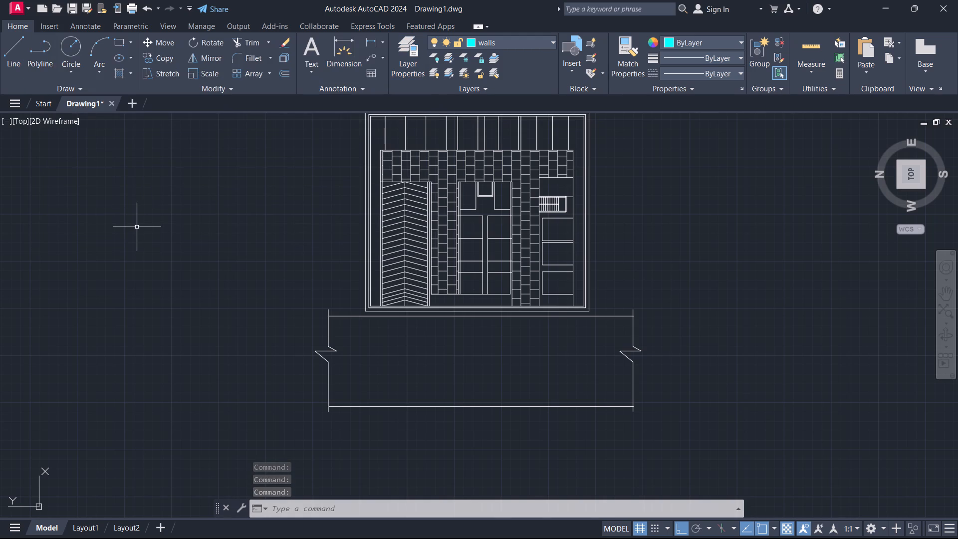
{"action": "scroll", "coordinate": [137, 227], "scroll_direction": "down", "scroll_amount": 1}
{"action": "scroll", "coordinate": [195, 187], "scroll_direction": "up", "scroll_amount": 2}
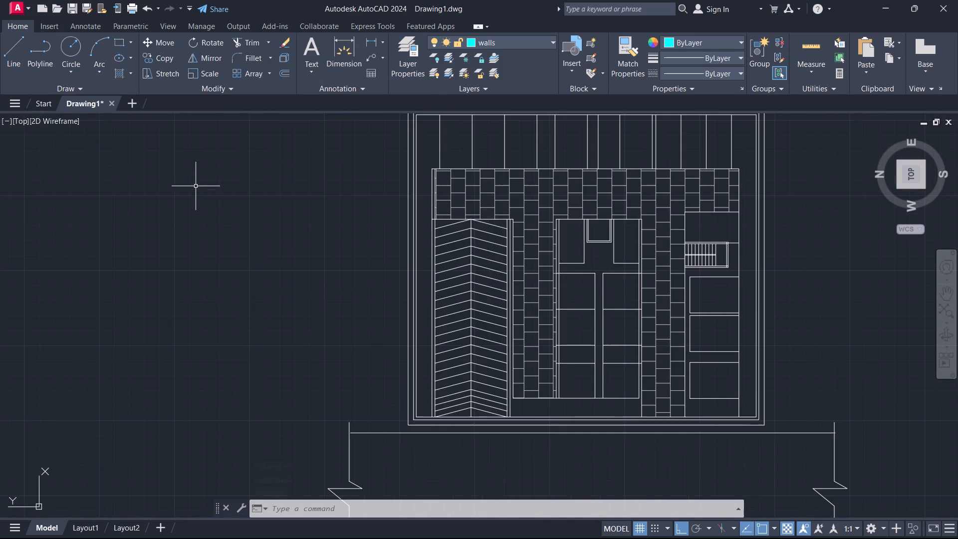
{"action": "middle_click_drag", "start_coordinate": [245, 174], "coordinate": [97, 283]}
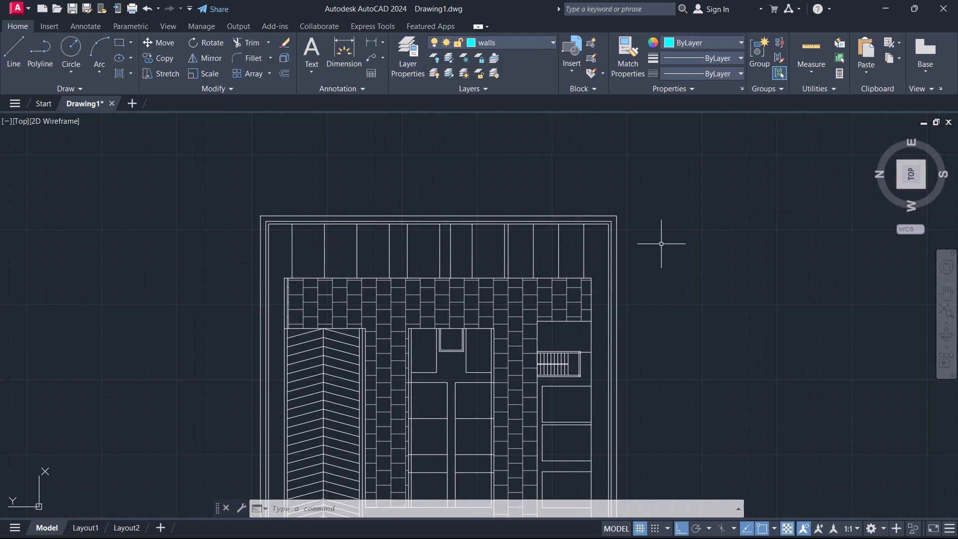
Assign the two inner perimeter lines, top-row partitions, wall lines around the staircase, rooms below it and central bay partitions to the walls layer.
{"action": "scroll", "coordinate": [631, 227], "scroll_direction": "up", "scroll_amount": 3}
{"action": "left_click", "coordinate": [535, 198]}
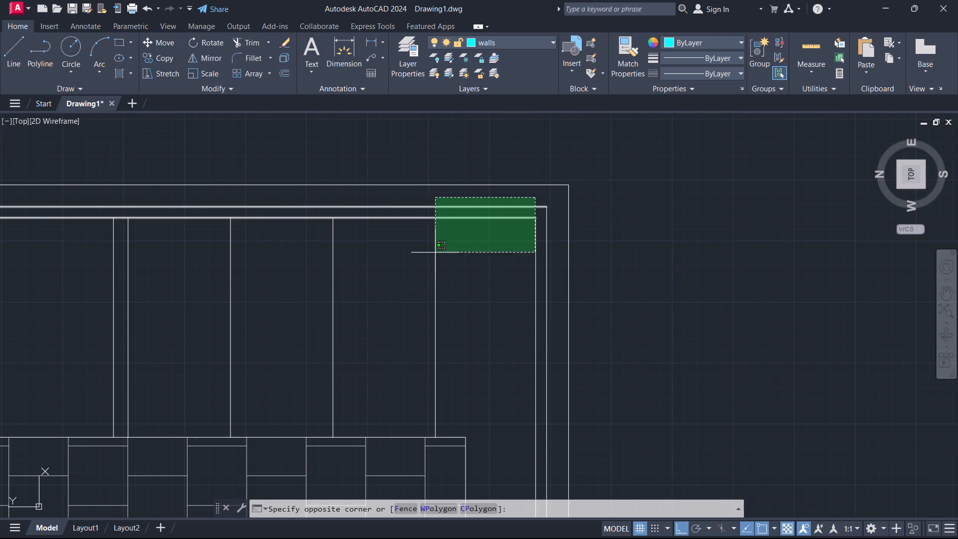
{"action": "scroll", "coordinate": [256, 322], "scroll_direction": "down", "scroll_amount": 2}
{"action": "scroll", "coordinate": [143, 340], "scroll_direction": "down", "scroll_amount": 2}
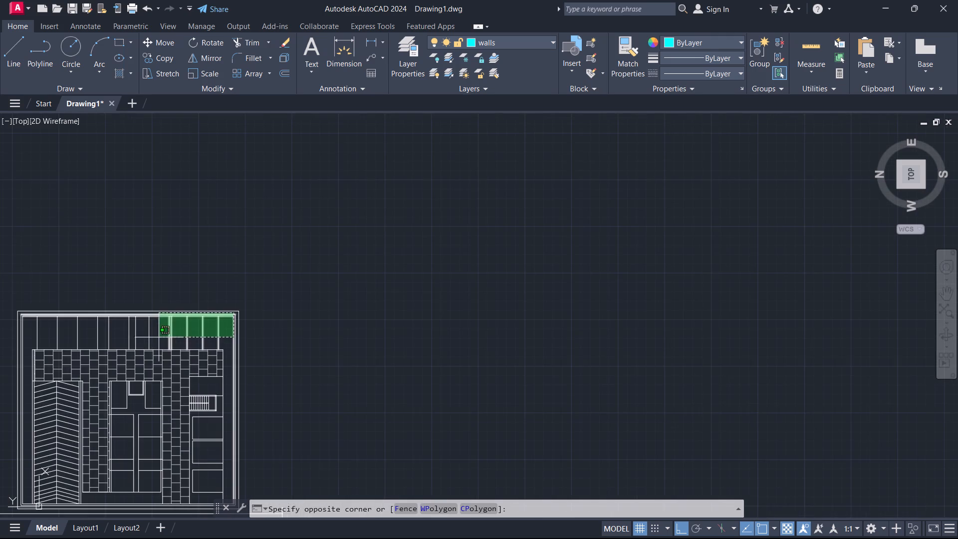
{"action": "middle_click_drag", "start_coordinate": [162, 336], "coordinate": [626, 239]}
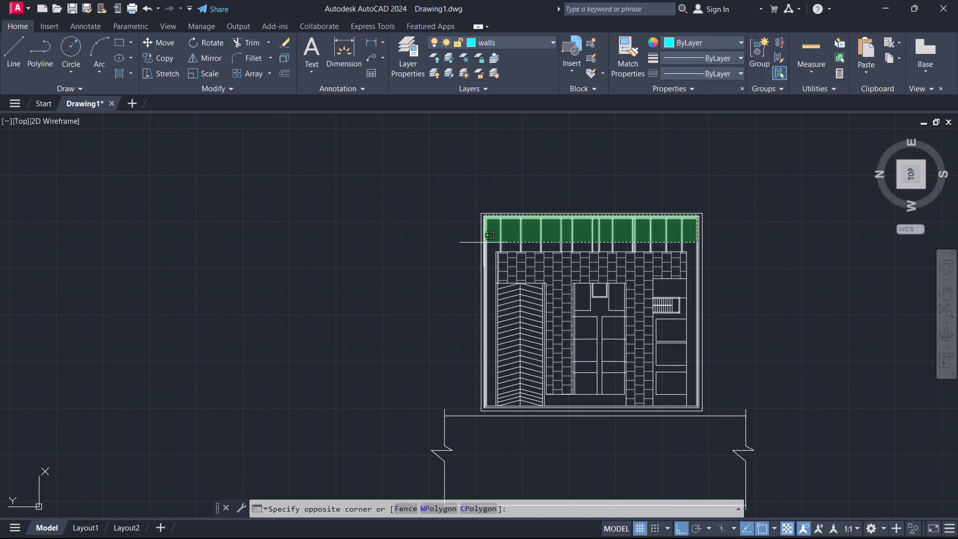
{"action": "left_click", "coordinate": [483, 243]}
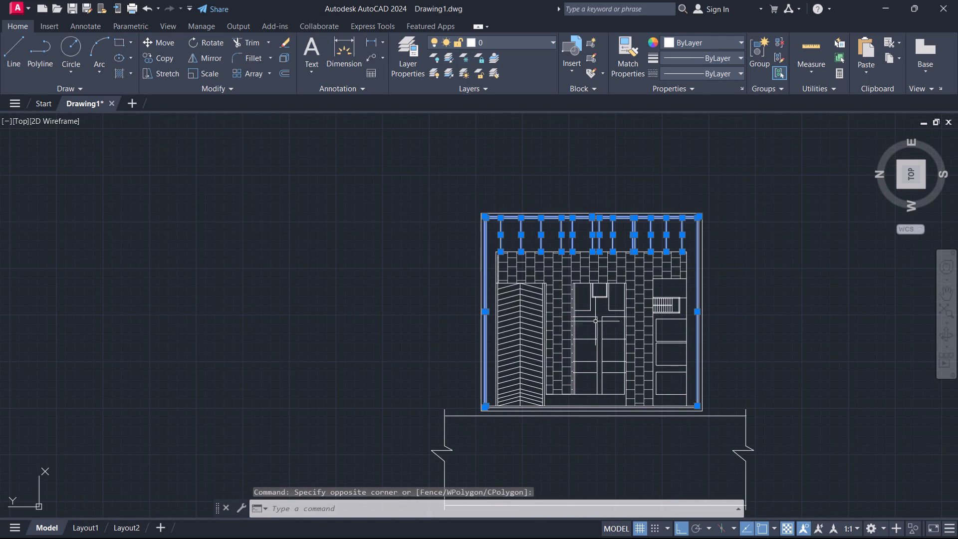
{"action": "scroll", "coordinate": [680, 421], "scroll_direction": "up", "scroll_amount": 1}
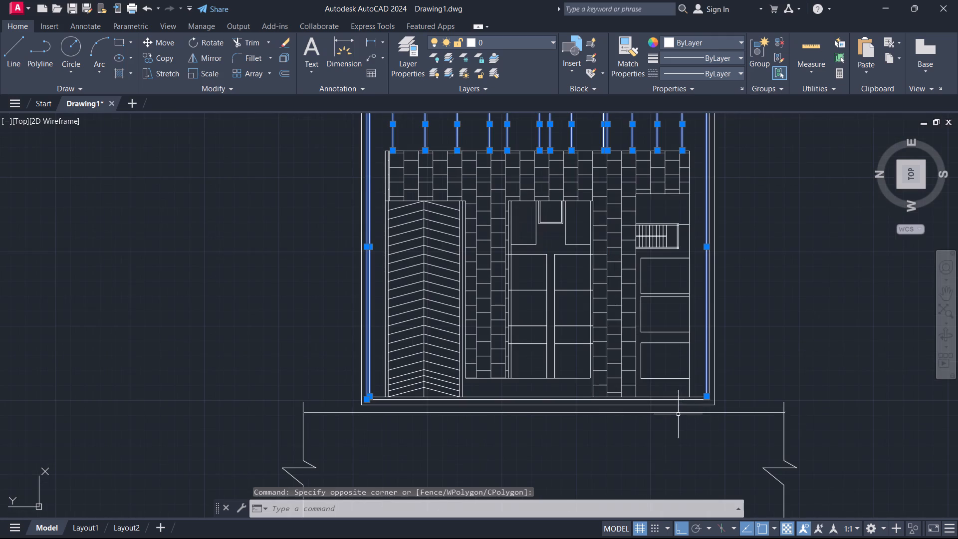
{"action": "left_click", "coordinate": [668, 194]}
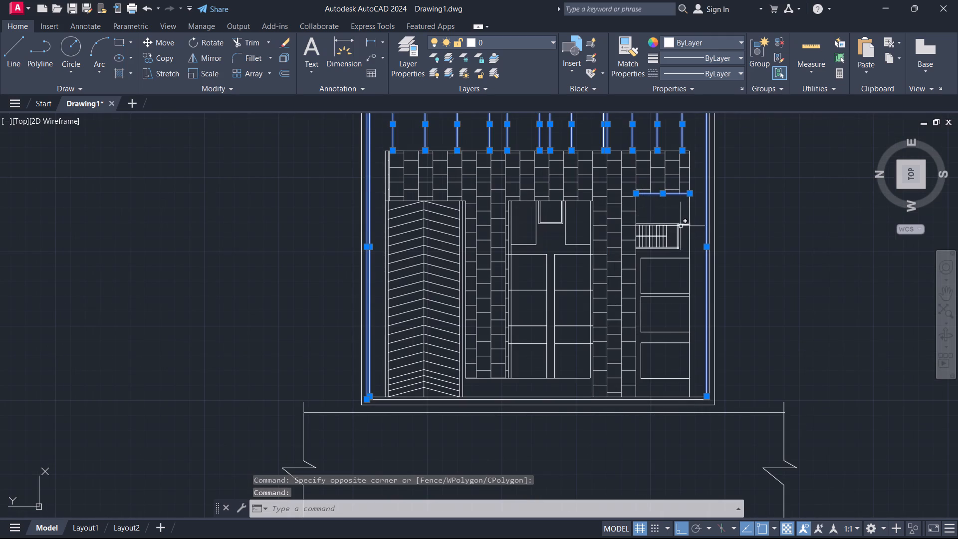
{"action": "left_click", "coordinate": [692, 218]}
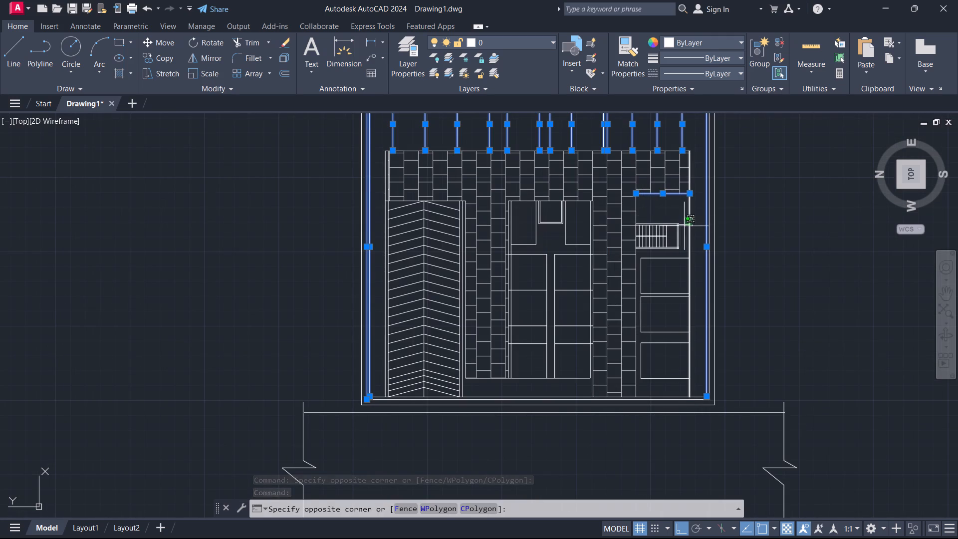
{"action": "left_click", "coordinate": [684, 227]}
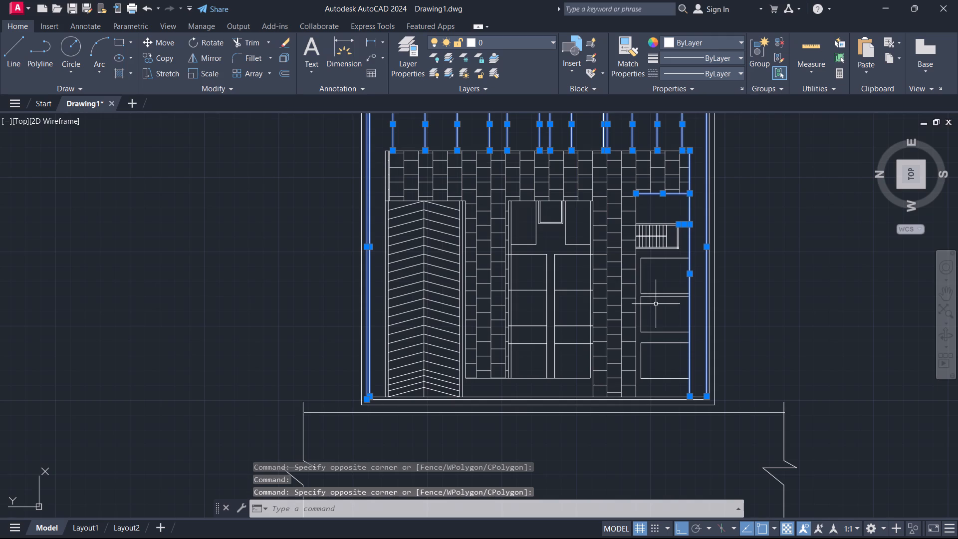
{"action": "left_click", "coordinate": [672, 254]}
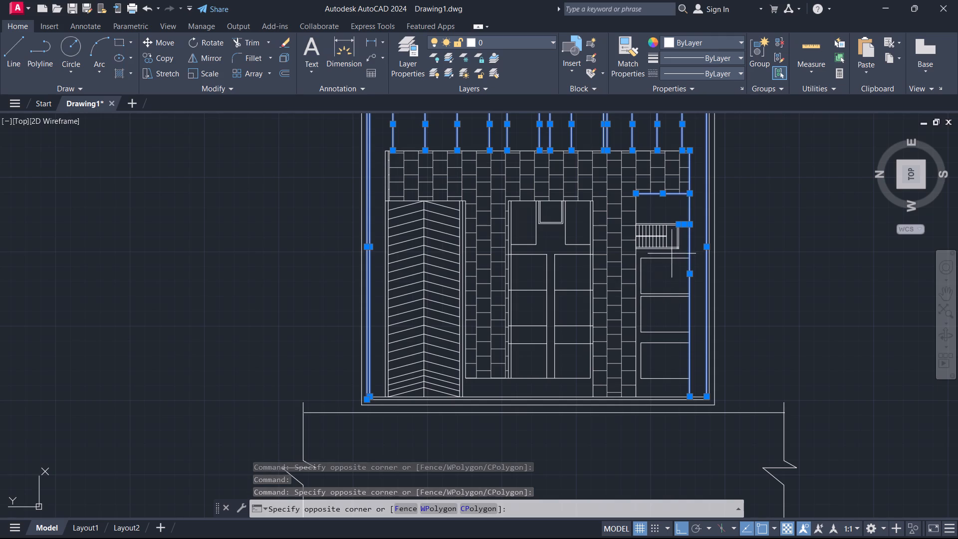
{"action": "left_click", "coordinate": [639, 391]}
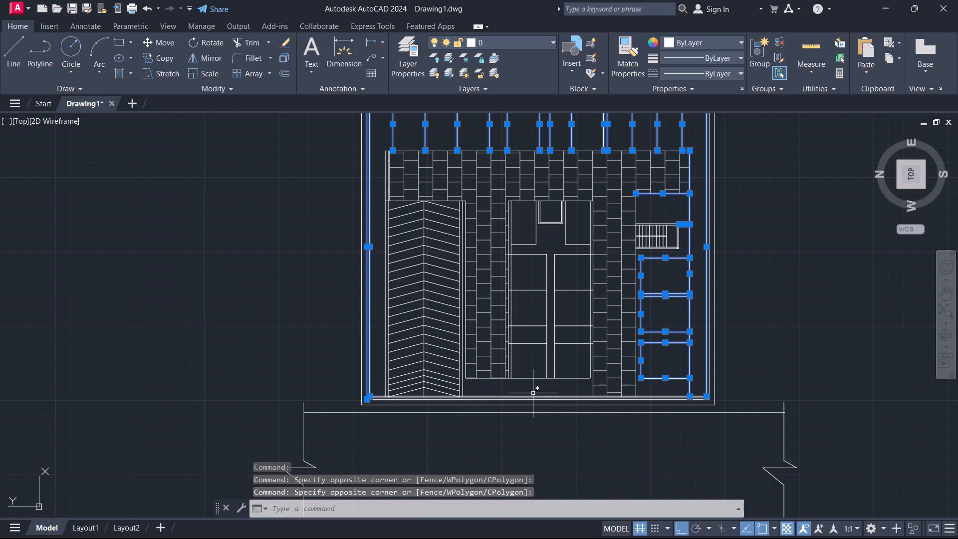
{"action": "left_click", "coordinate": [533, 393]}
{"action": "left_click", "coordinate": [528, 404]}
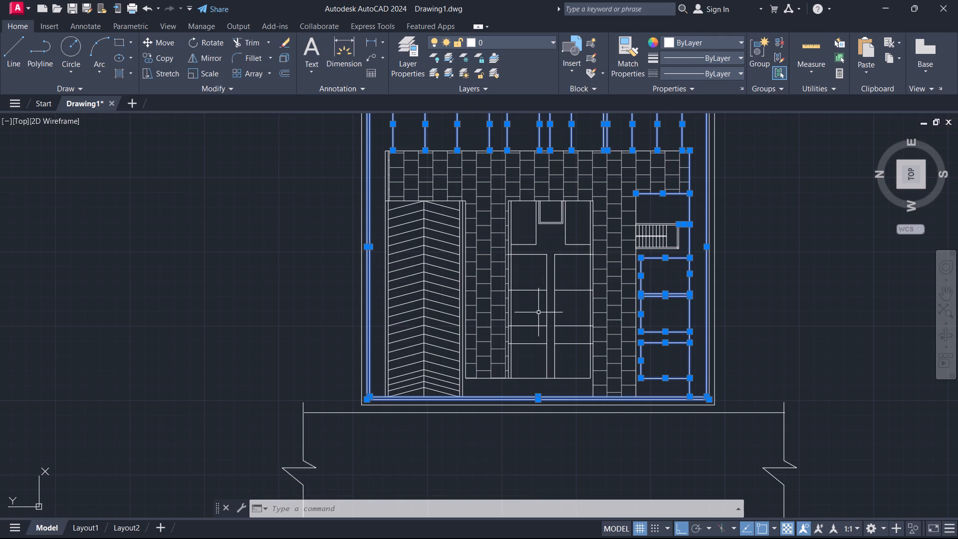
{"action": "left_click", "coordinate": [559, 247]}
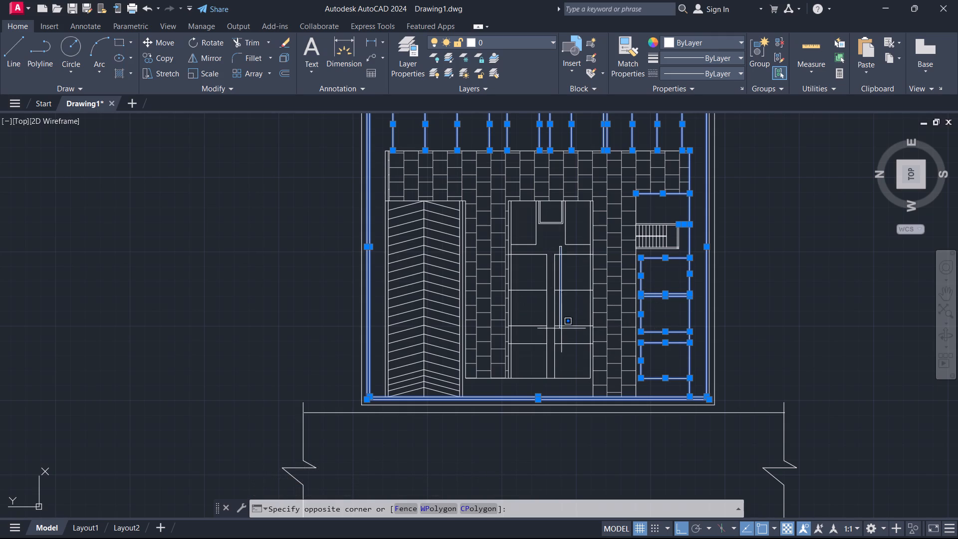
{"action": "left_click", "coordinate": [537, 372]}
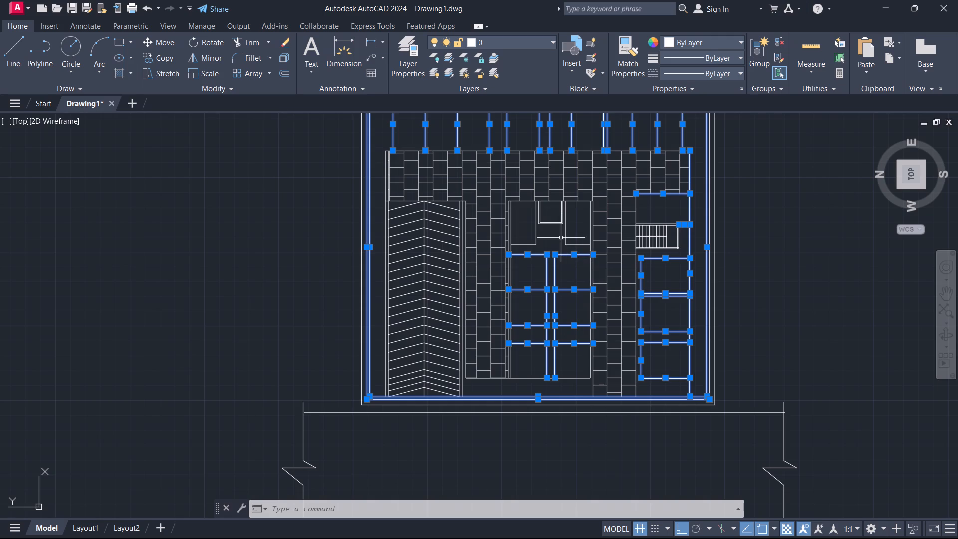
{"action": "left_click", "coordinate": [584, 245]}
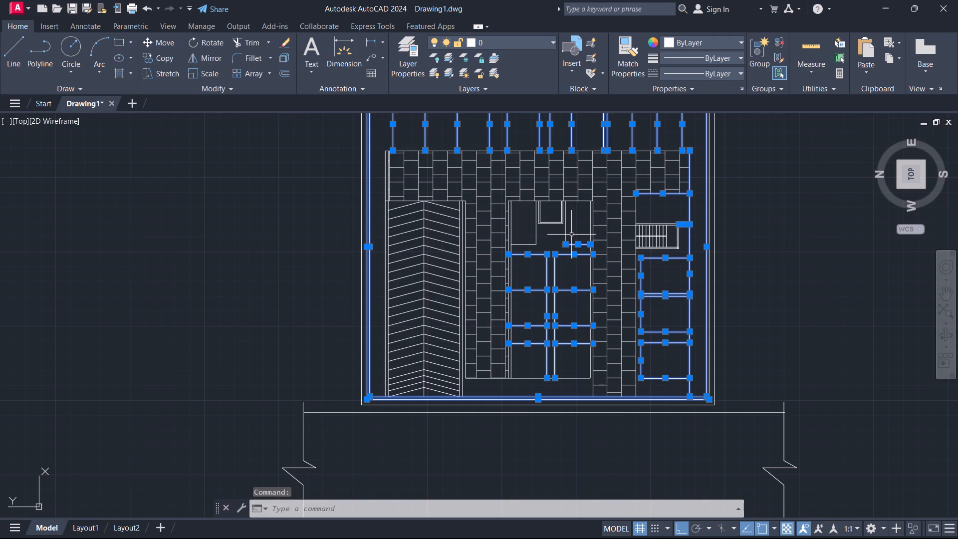
{"action": "left_click", "coordinate": [565, 235]}
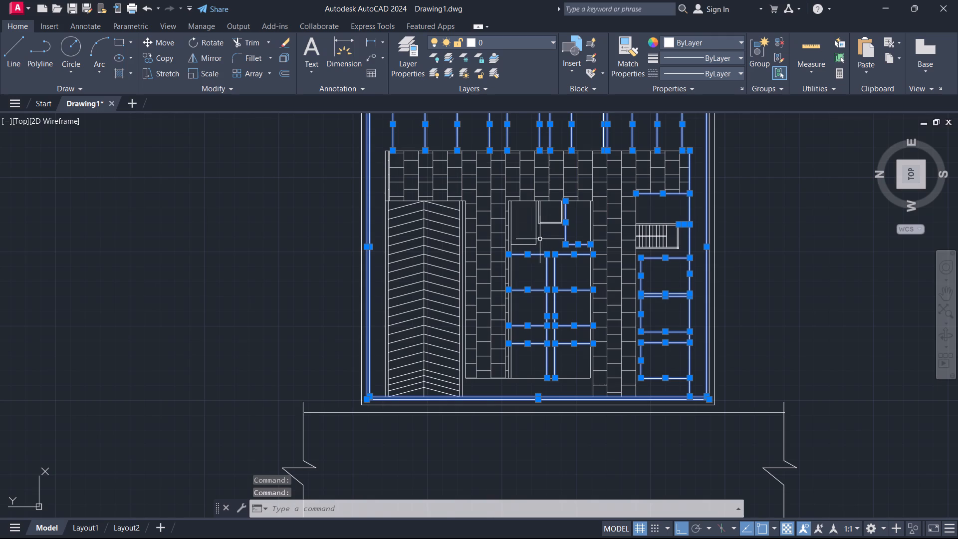
{"action": "left_click", "coordinate": [541, 238]}
{"action": "left_click", "coordinate": [525, 247]}
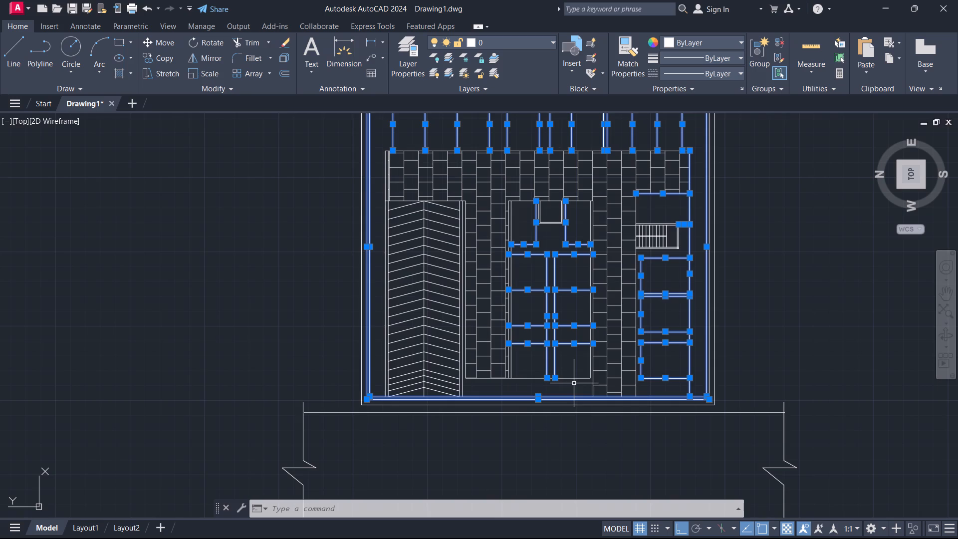
{"action": "scroll", "coordinate": [571, 385], "scroll_direction": "up", "scroll_amount": 2}
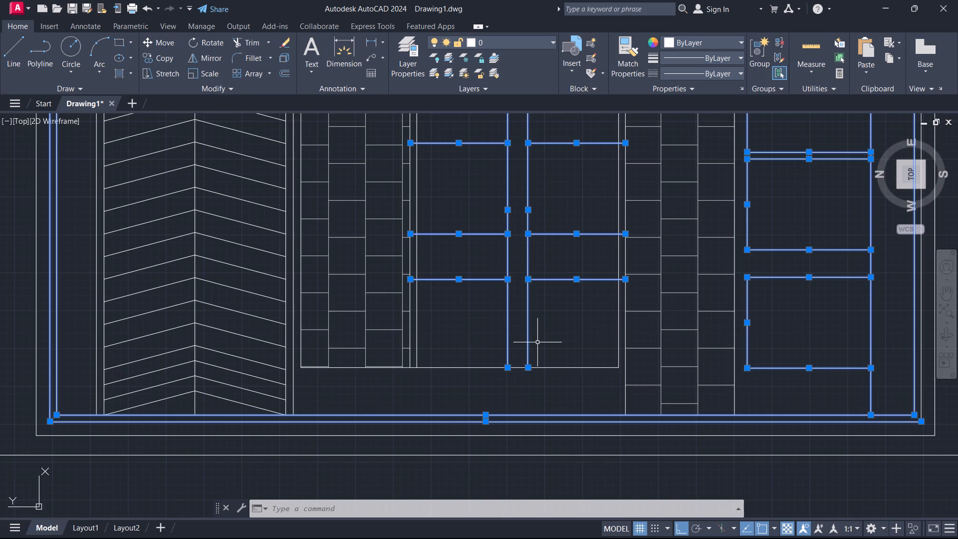
{"action": "left_click", "coordinate": [523, 39]}
{"action": "left_click", "coordinate": [486, 101]}
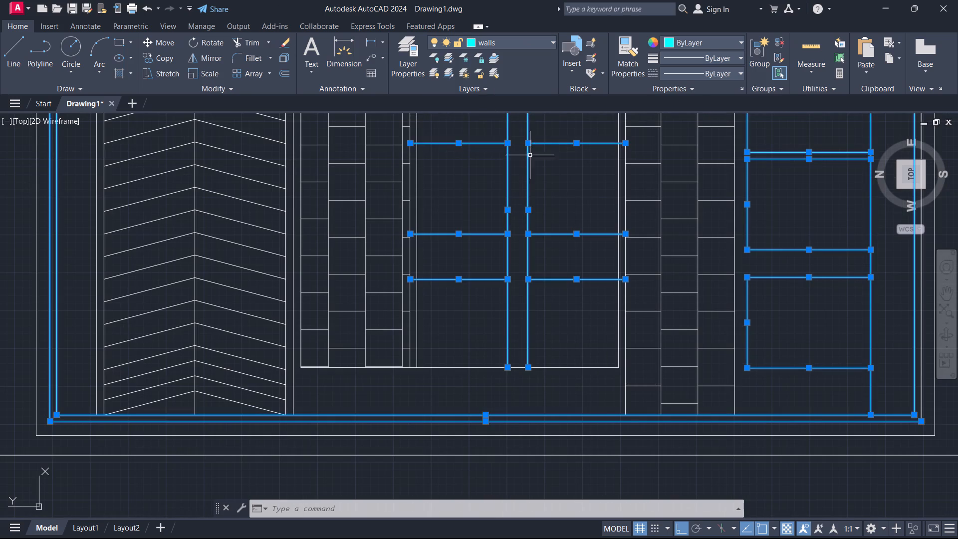
{"action": "key", "text": "Escape"}
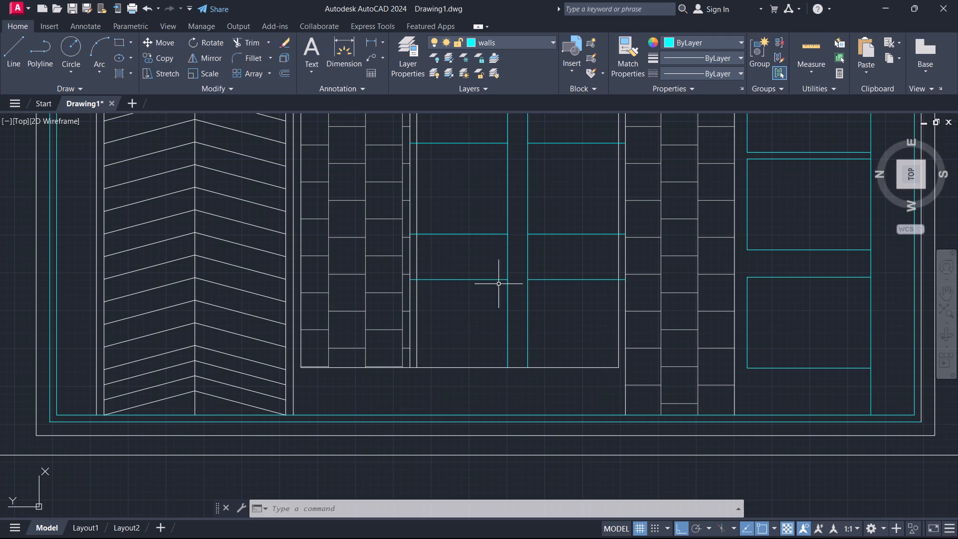
Draw a horizontal line across the lowest central bays, just above their bottom edge, between the central room's inner side lines.
{"action": "key", "text": "l"}
{"action": "key", "text": "Return"}
{"action": "left_click", "coordinate": [420, 349]}
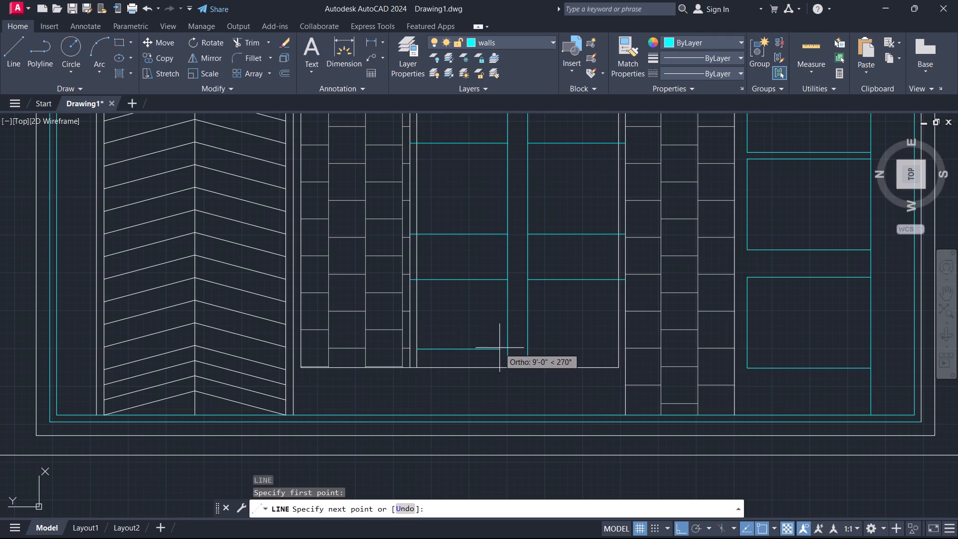
{"action": "left_click", "coordinate": [508, 347]}
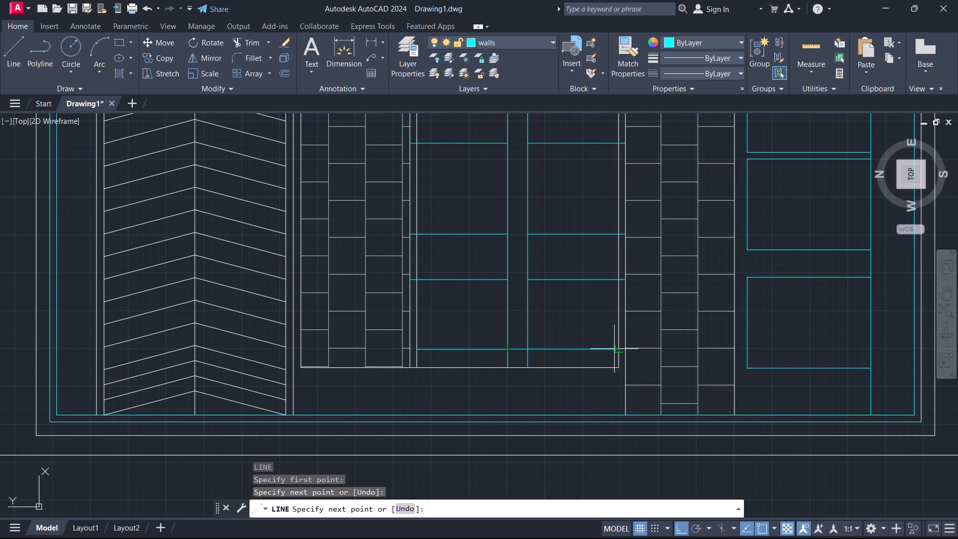
{"action": "left_click", "coordinate": [620, 348]}
{"action": "key", "text": "Escape"}
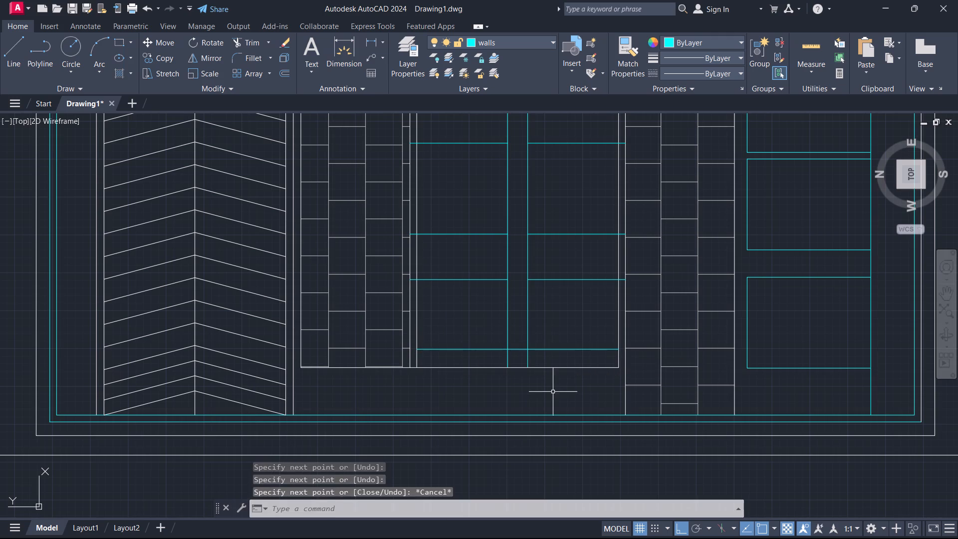
Trim the new line's segment between the two central vertical walls and the old bottom edge beneath both lowest bays.
{"action": "type", "text": "tr"}
{"action": "key", "text": "Return"}
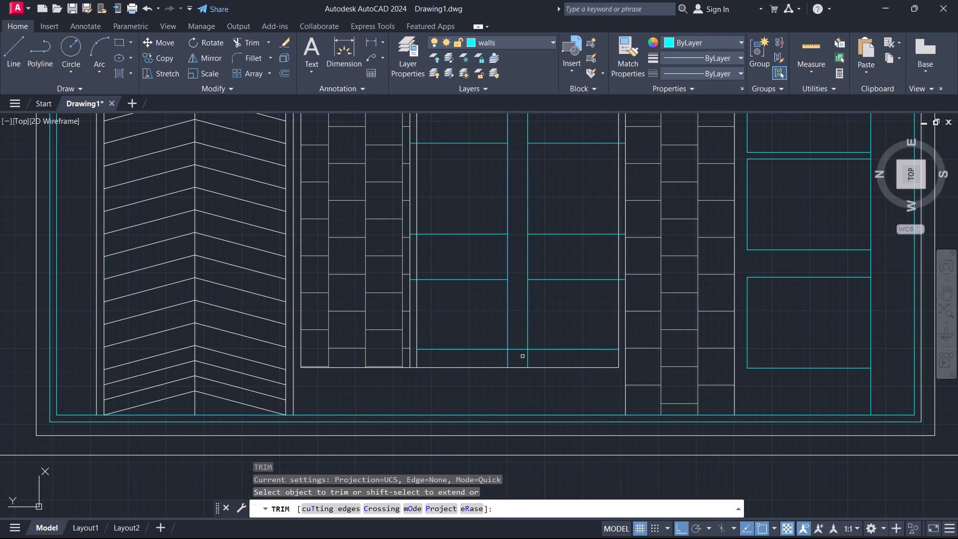
{"action": "left_click", "coordinate": [518, 349]}
{"action": "left_click", "coordinate": [543, 366]}
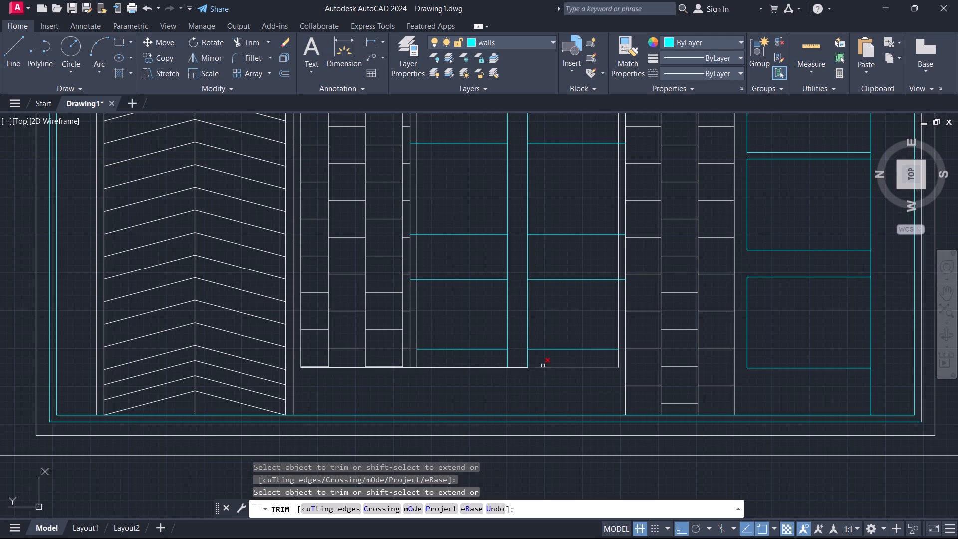
{"action": "left_click", "coordinate": [481, 368]}
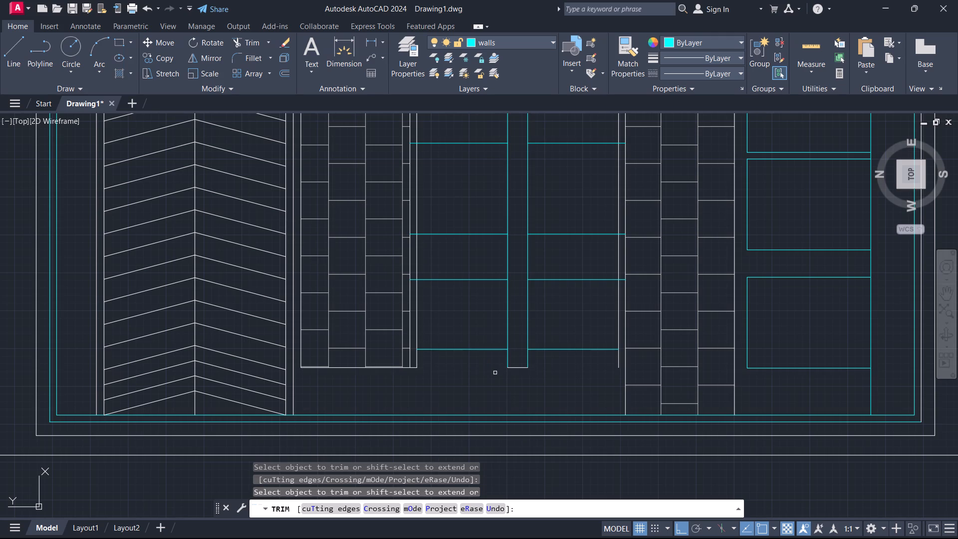
{"action": "key", "text": "Escape"}
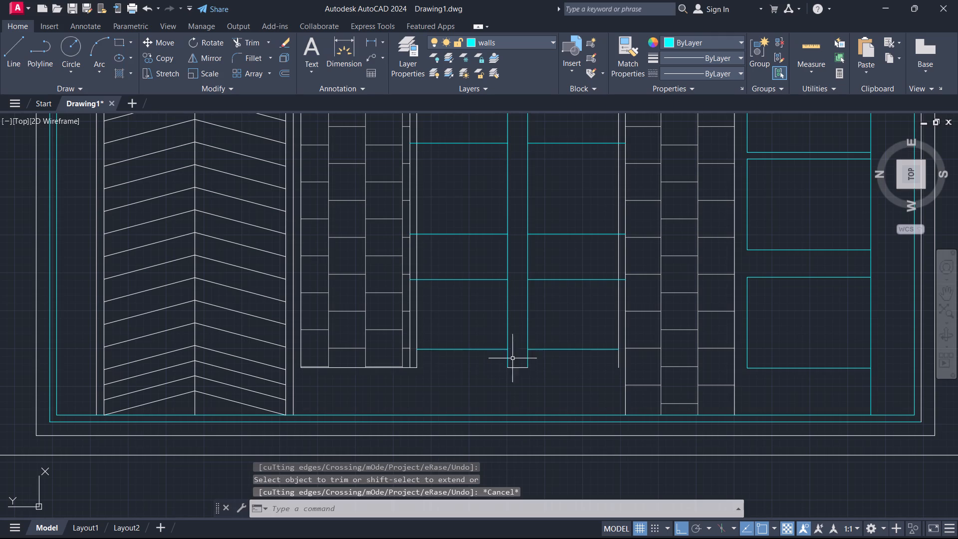
Assign the central room's top edge line and its two inner side lines to the walls layer.
{"action": "scroll", "coordinate": [595, 327], "scroll_direction": "down", "scroll_amount": 3}
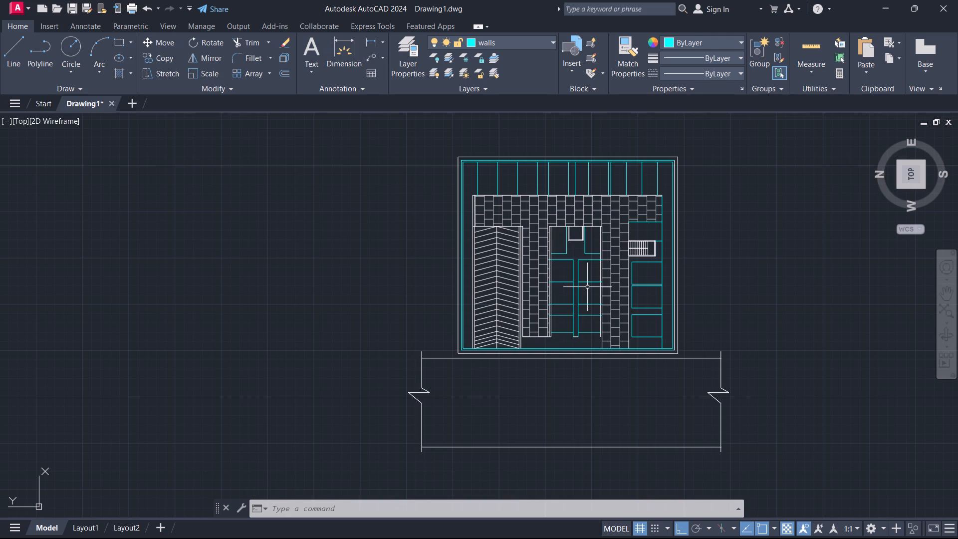
{"action": "scroll", "coordinate": [596, 236], "scroll_direction": "up", "scroll_amount": 4}
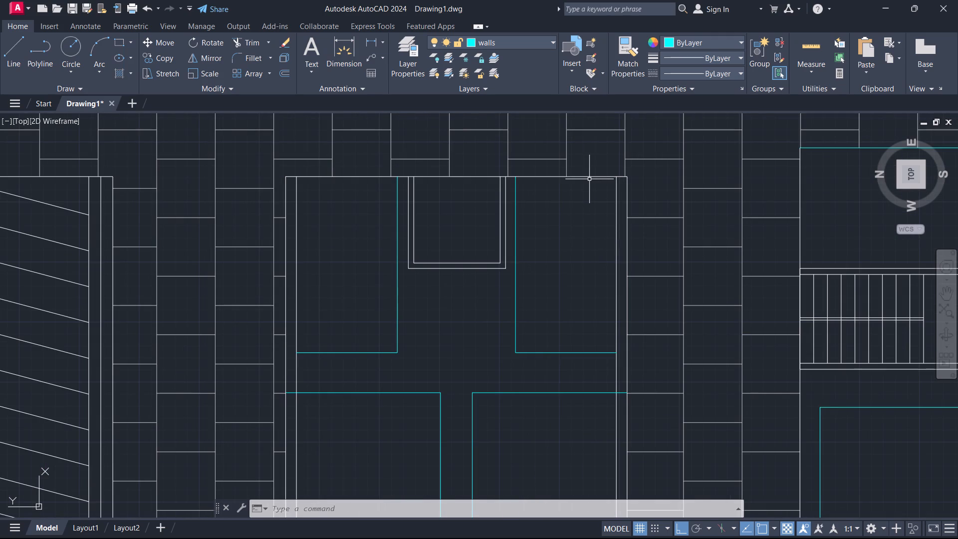
{"action": "left_click", "coordinate": [589, 176]}
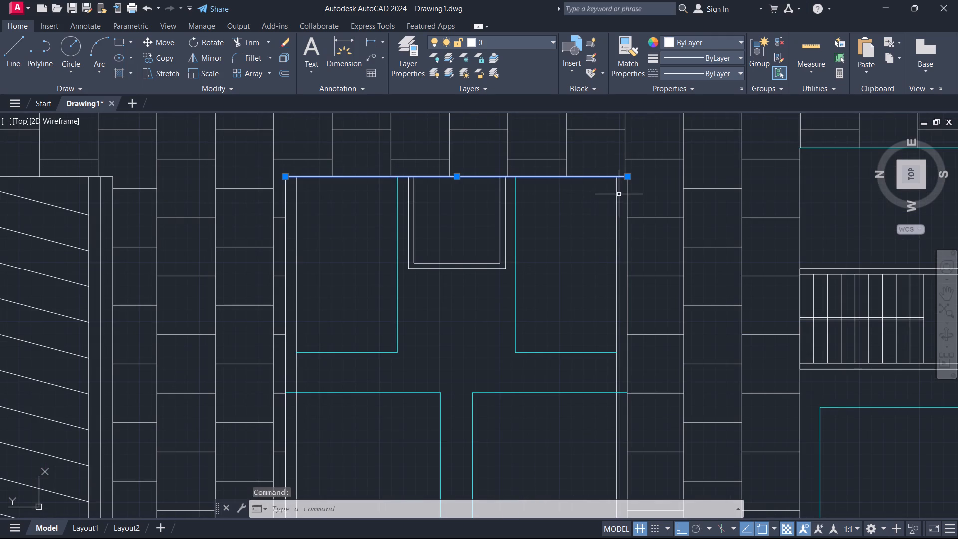
{"action": "left_click", "coordinate": [616, 194]}
{"action": "left_click", "coordinate": [297, 242]}
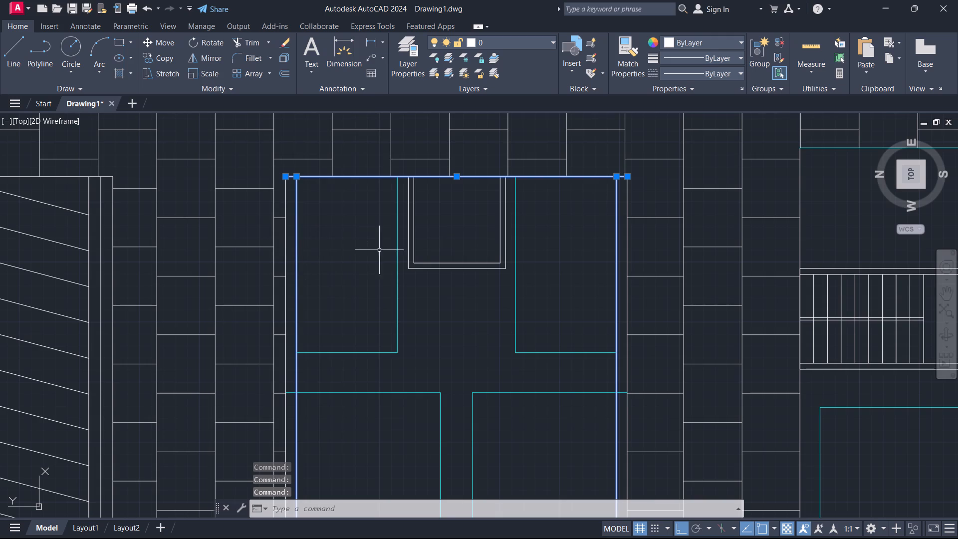
{"action": "scroll", "coordinate": [447, 238], "scroll_direction": "down", "scroll_amount": 1}
{"action": "scroll", "coordinate": [465, 327], "scroll_direction": "down", "scroll_amount": 1}
{"action": "middle_click_drag", "start_coordinate": [481, 355], "coordinate": [504, 265]}
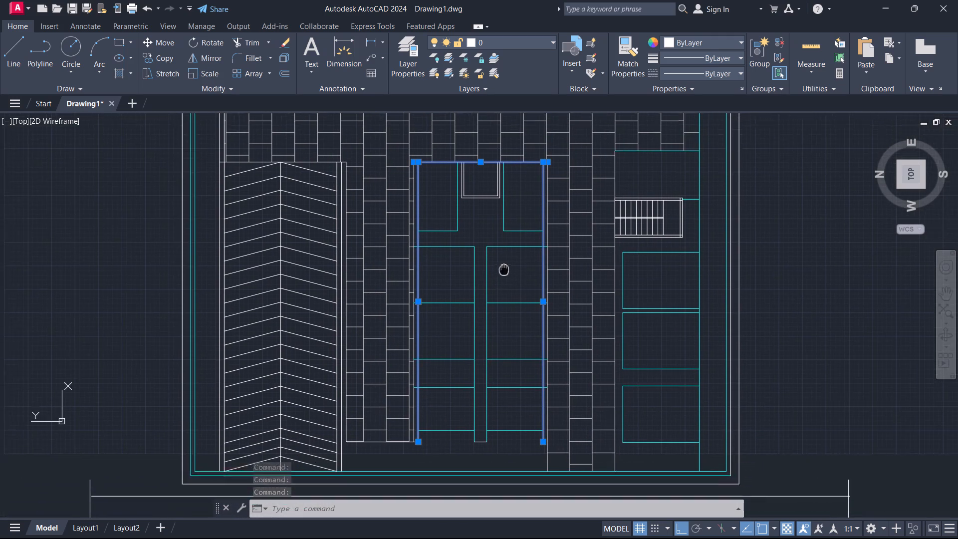
{"action": "middle_click_drag", "start_coordinate": [504, 265], "coordinate": [505, 256]}
{"action": "middle_click", "coordinate": [505, 255]}
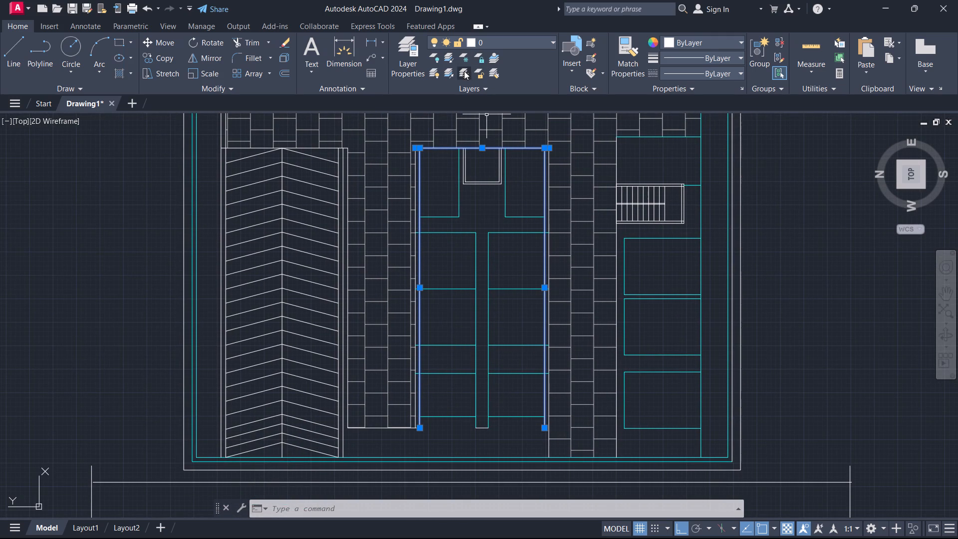
{"action": "key", "text": "ctrl+1"}
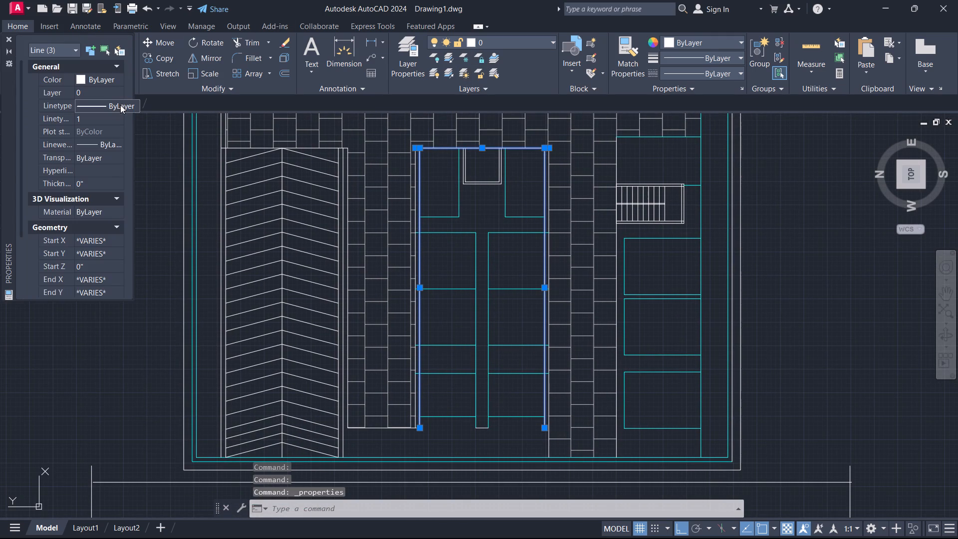
{"action": "left_click", "coordinate": [112, 94]}
{"action": "left_click", "coordinate": [118, 90]}
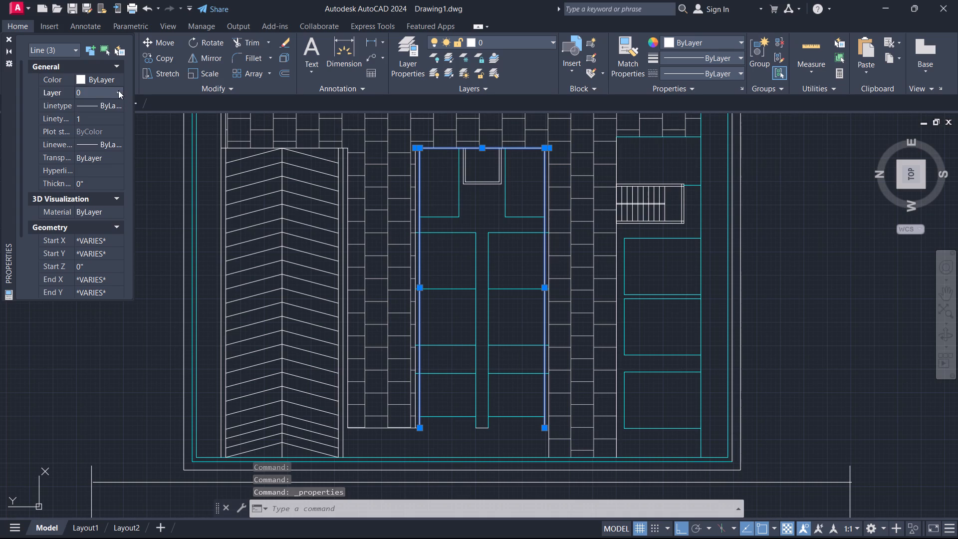
{"action": "left_click", "coordinate": [96, 144]}
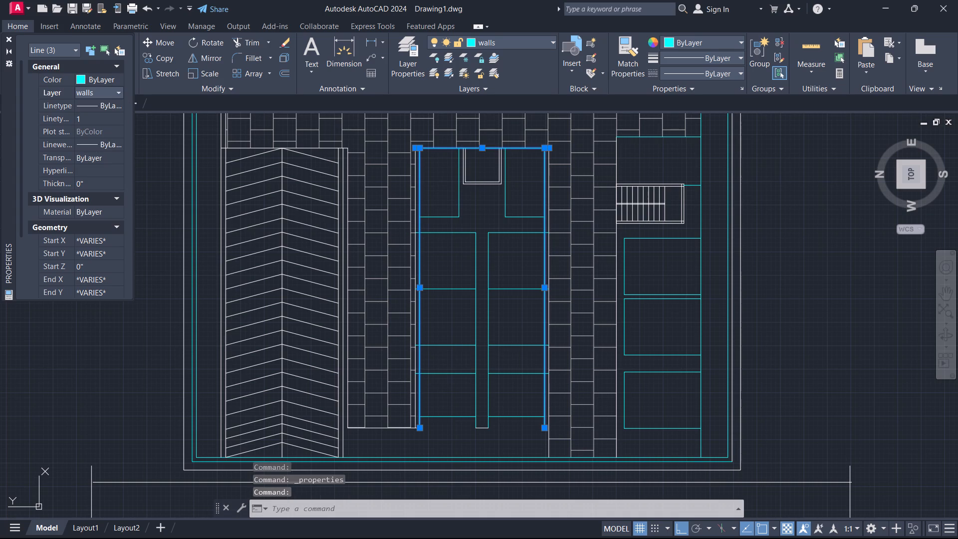
{"action": "left_click", "coordinate": [7, 37]}
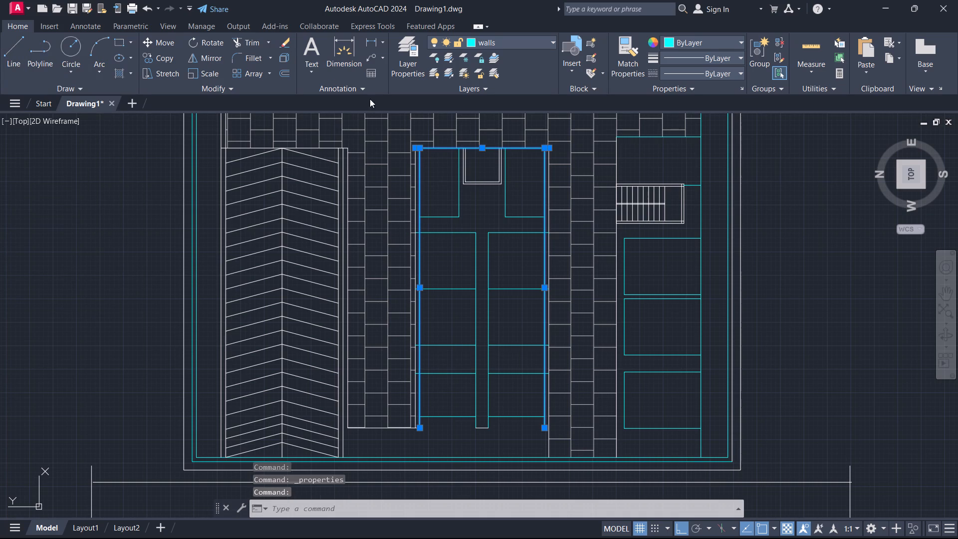
{"action": "key", "text": "Escape"}
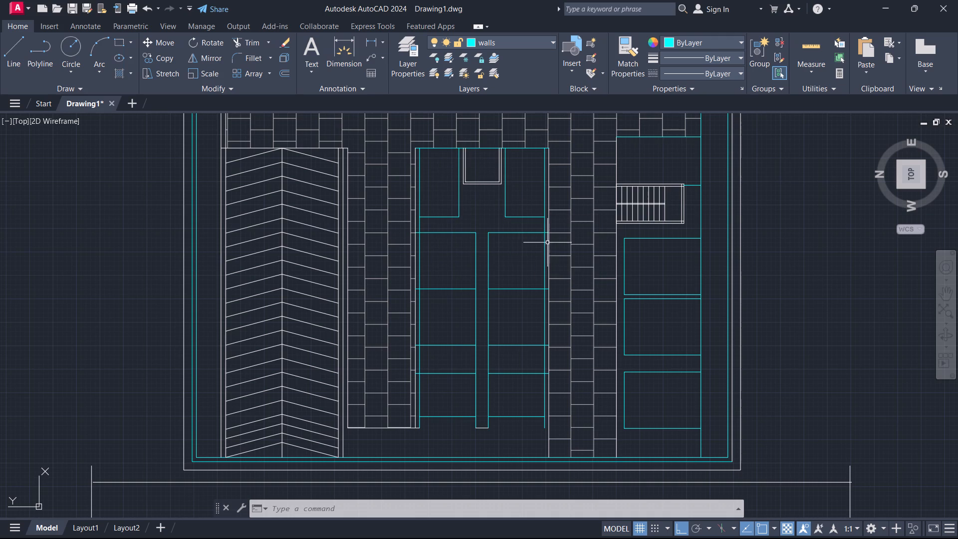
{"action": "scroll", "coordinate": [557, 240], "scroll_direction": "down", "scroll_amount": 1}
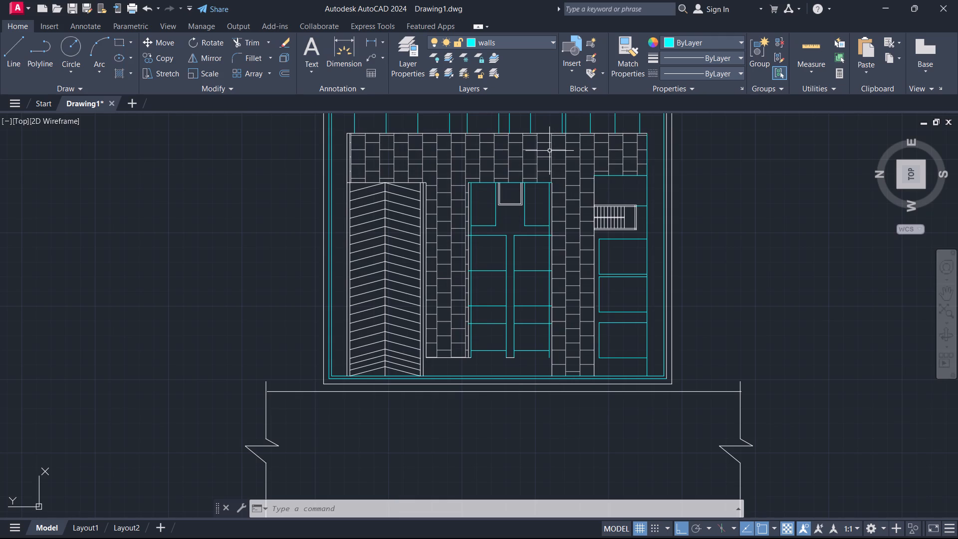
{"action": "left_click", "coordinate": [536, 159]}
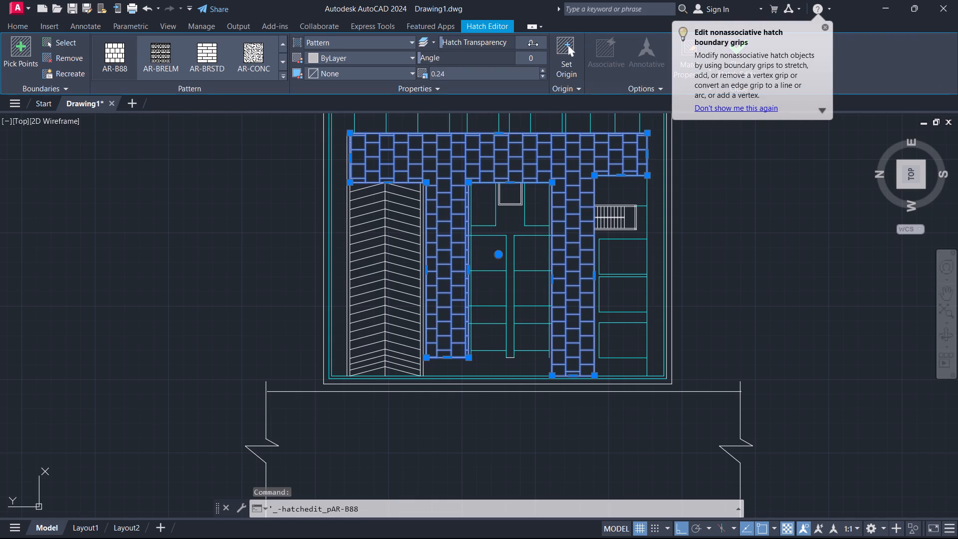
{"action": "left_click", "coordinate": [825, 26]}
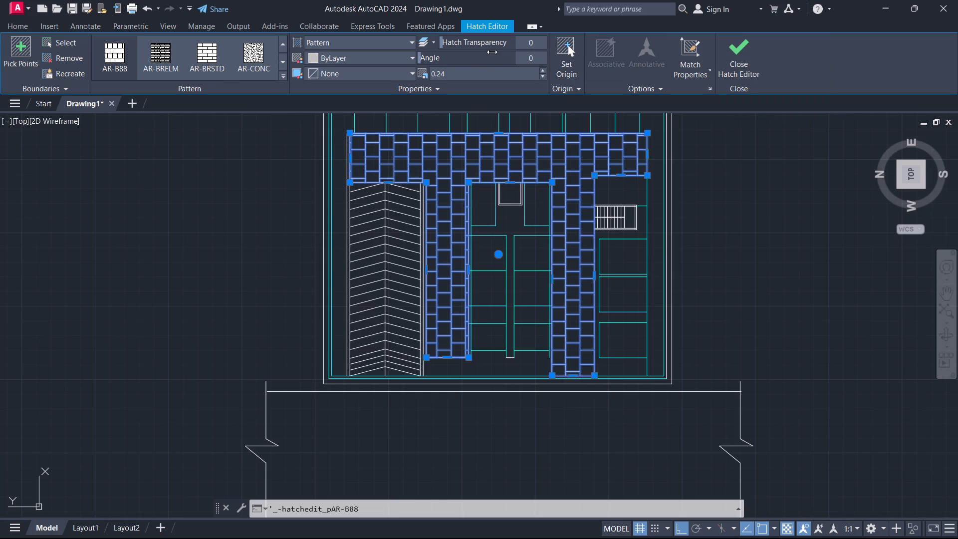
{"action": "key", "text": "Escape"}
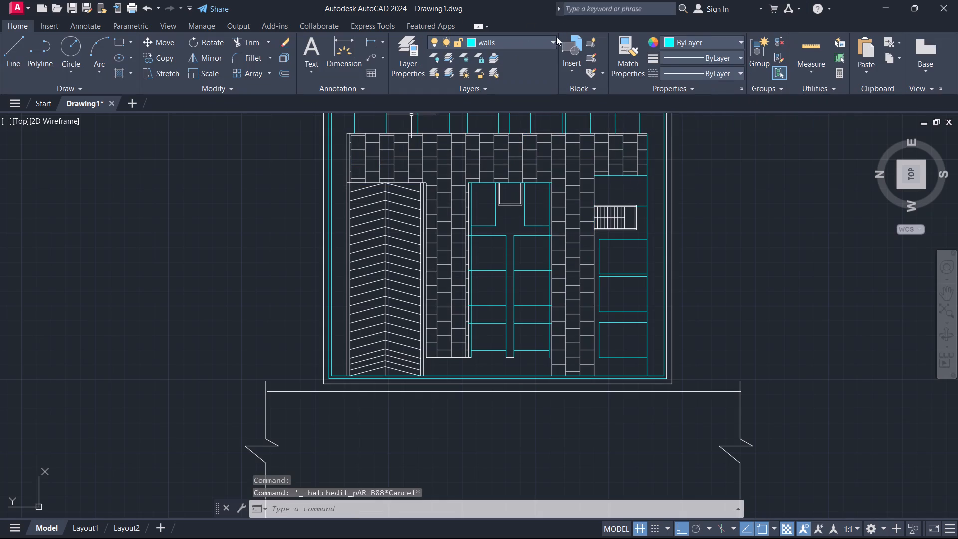
Make hatch the current layer.
{"action": "left_click", "coordinate": [554, 39]}
{"action": "left_click", "coordinate": [510, 87]}
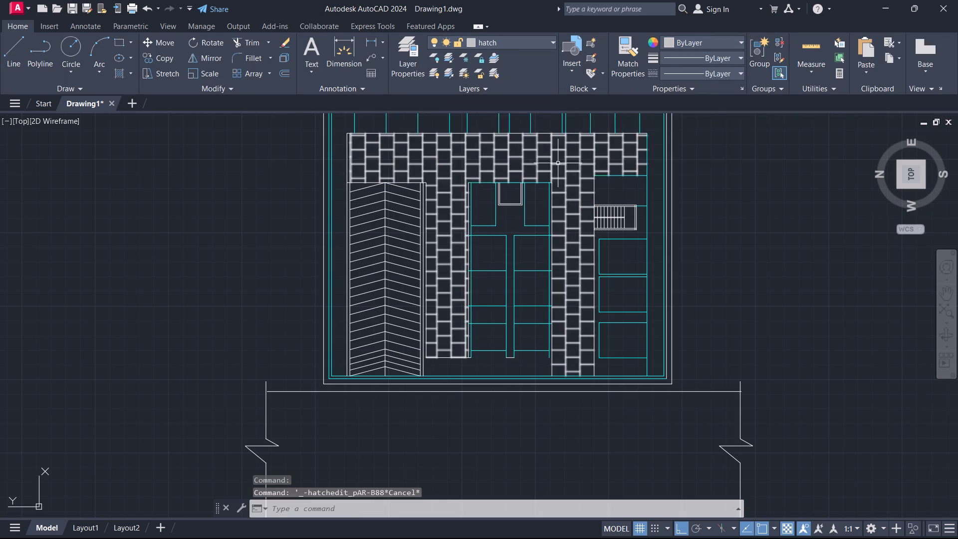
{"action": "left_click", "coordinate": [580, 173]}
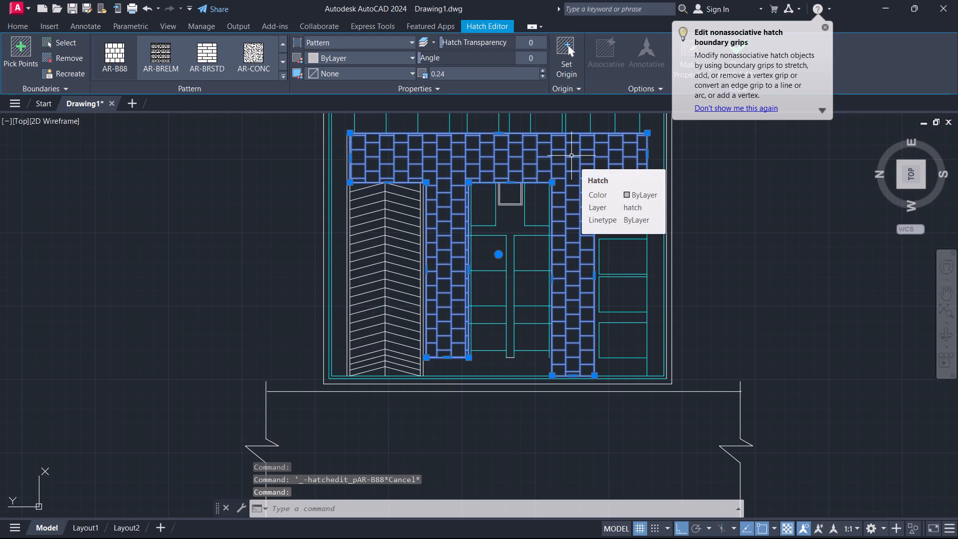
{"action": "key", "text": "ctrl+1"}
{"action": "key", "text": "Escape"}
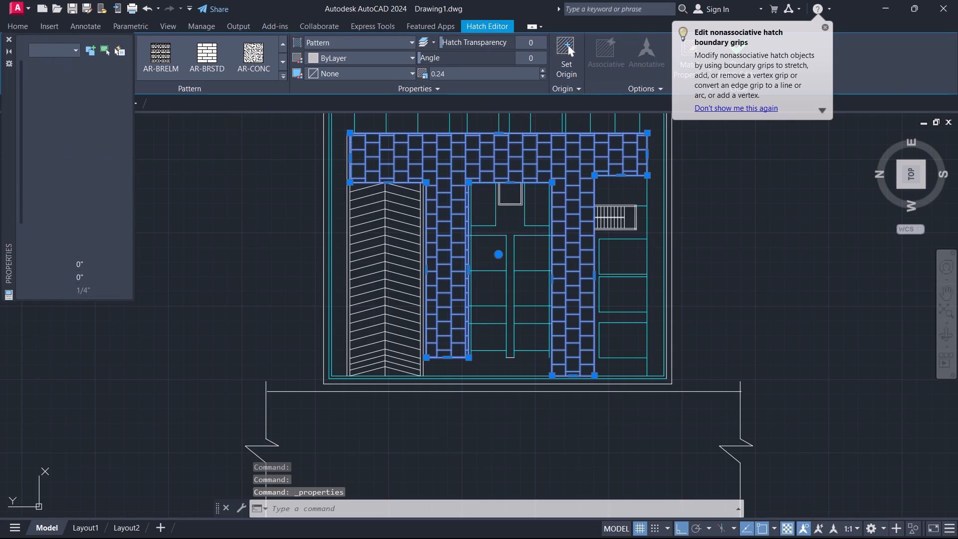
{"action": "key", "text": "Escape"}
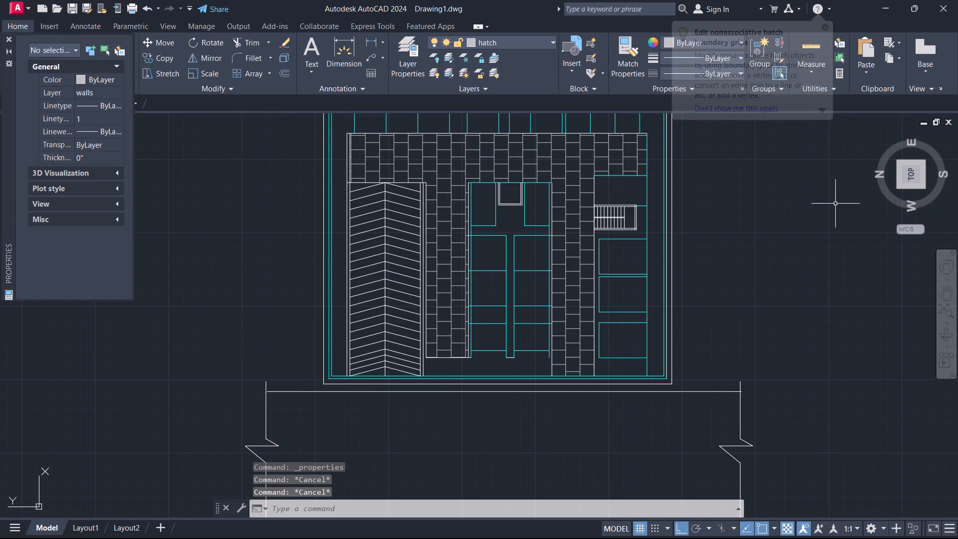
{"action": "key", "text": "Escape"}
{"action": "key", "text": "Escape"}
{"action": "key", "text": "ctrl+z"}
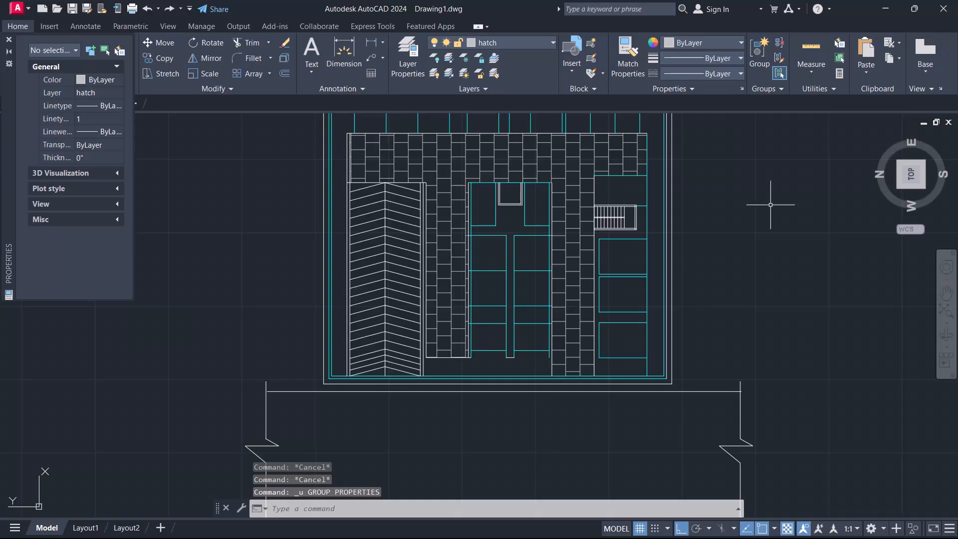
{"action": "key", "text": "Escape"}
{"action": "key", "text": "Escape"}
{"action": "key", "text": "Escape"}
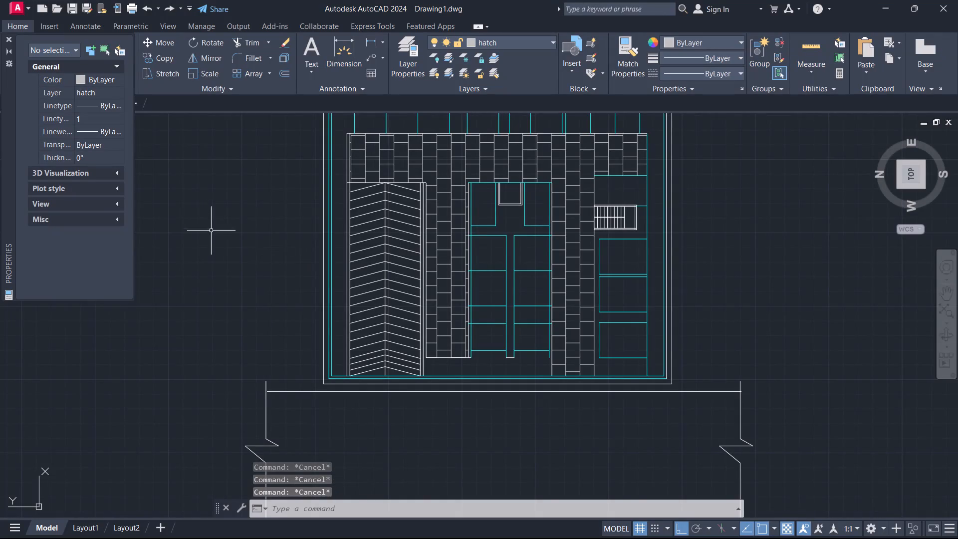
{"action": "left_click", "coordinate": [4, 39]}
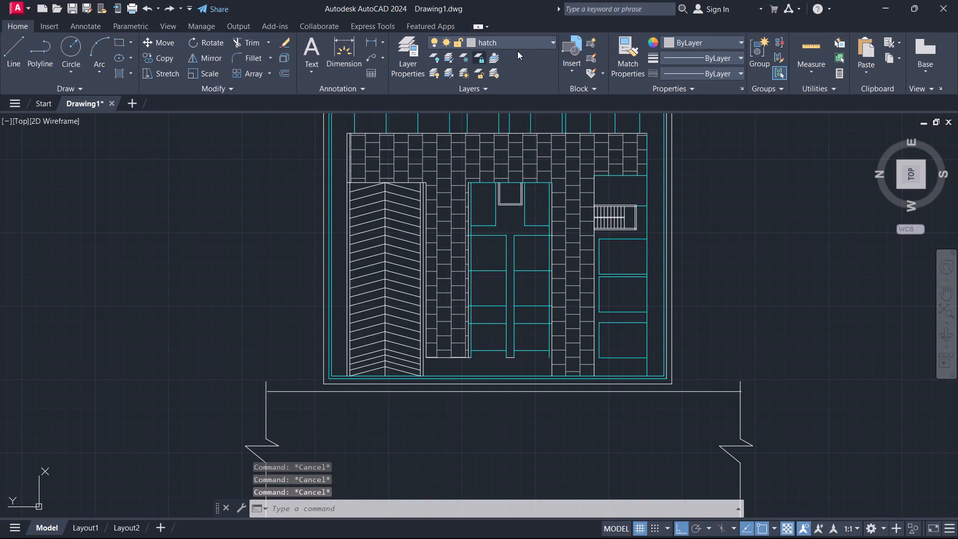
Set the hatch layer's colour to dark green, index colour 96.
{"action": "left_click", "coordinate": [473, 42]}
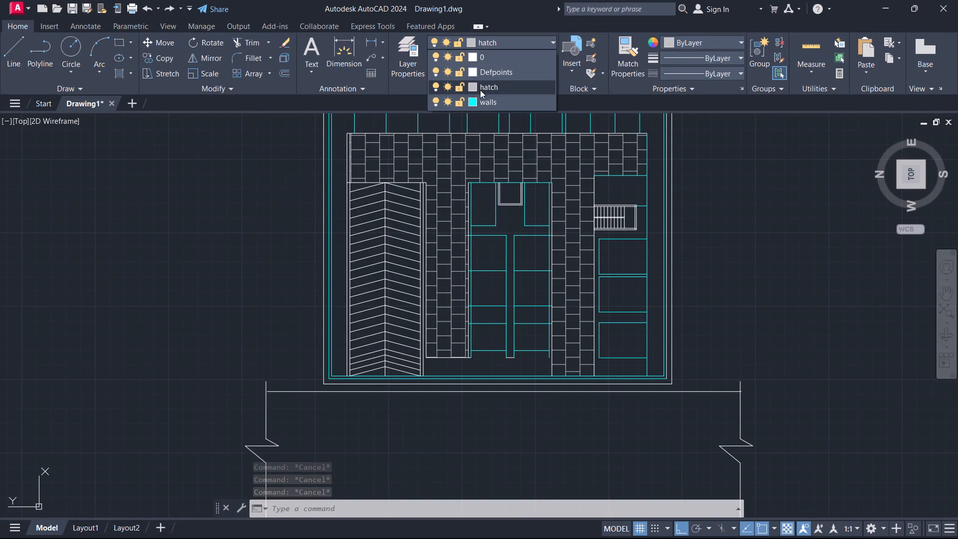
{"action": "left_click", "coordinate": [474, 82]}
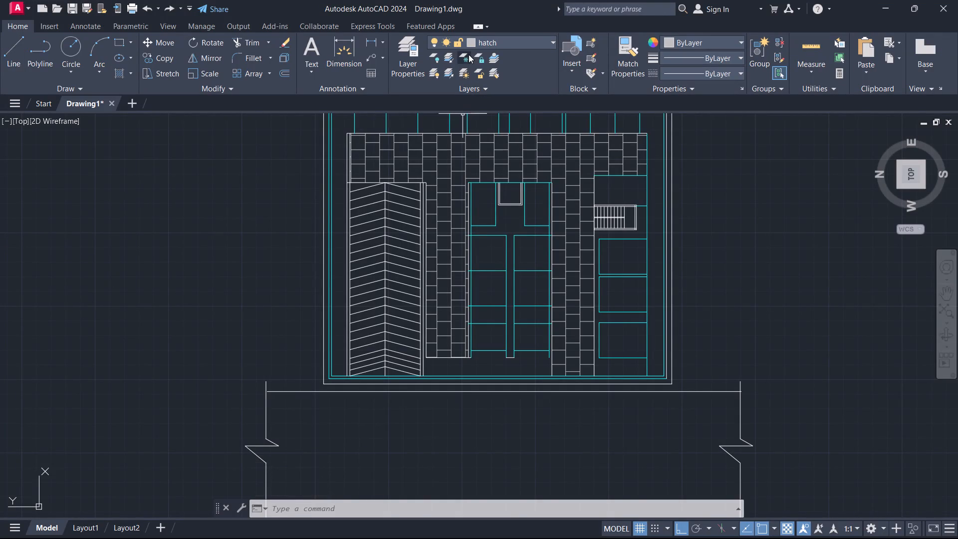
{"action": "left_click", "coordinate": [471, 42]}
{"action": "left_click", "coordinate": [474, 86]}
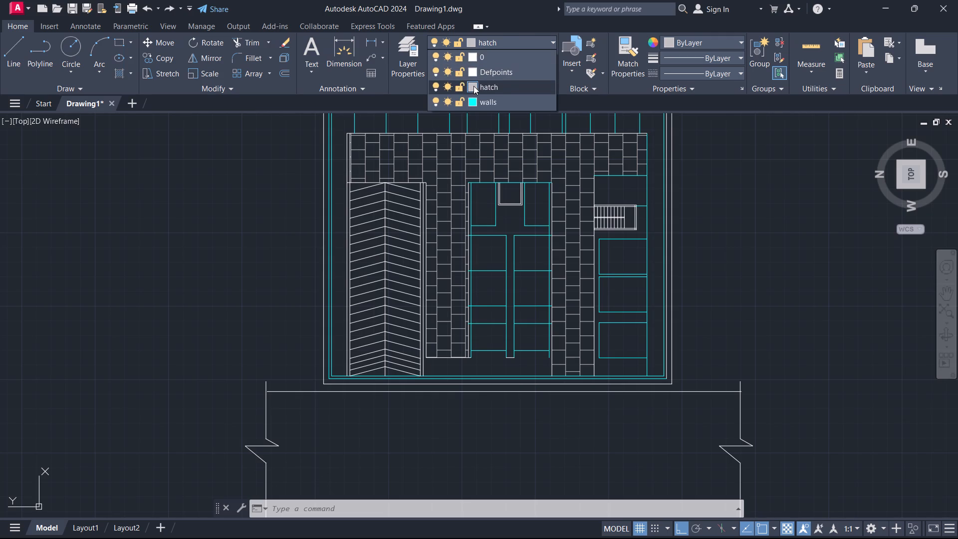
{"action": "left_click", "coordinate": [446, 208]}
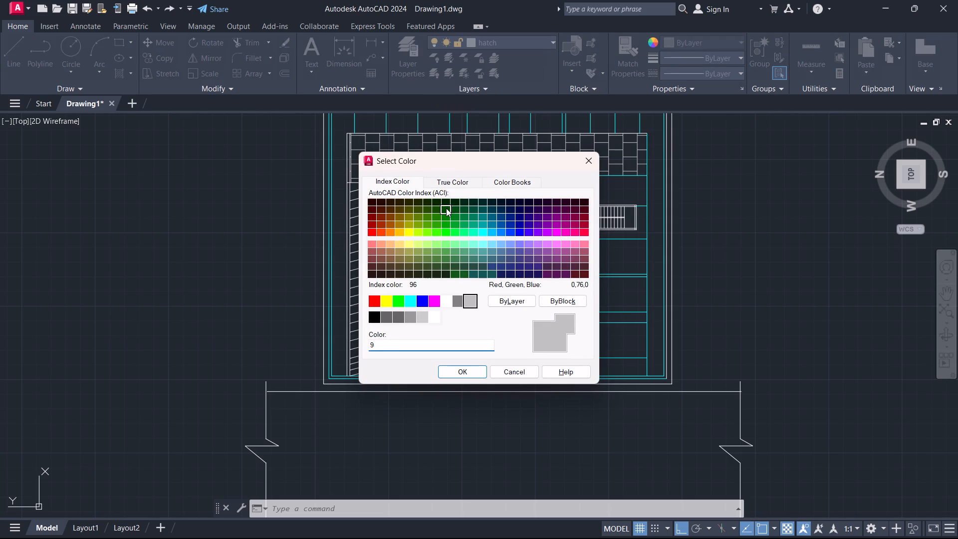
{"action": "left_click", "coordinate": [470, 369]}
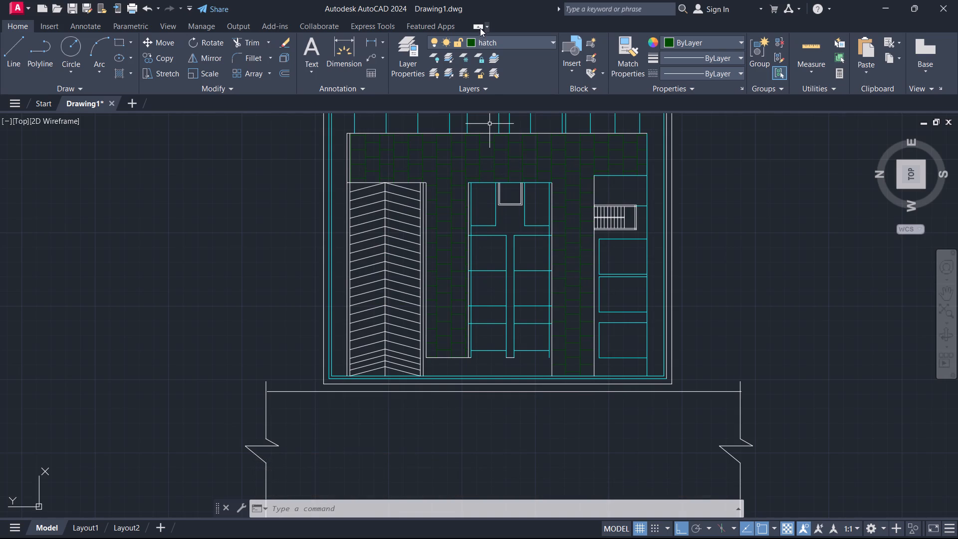
Set the hatch layer's colour to the brighter green, index colour 112.
{"action": "left_click", "coordinate": [469, 41]}
{"action": "left_click", "coordinate": [473, 88]}
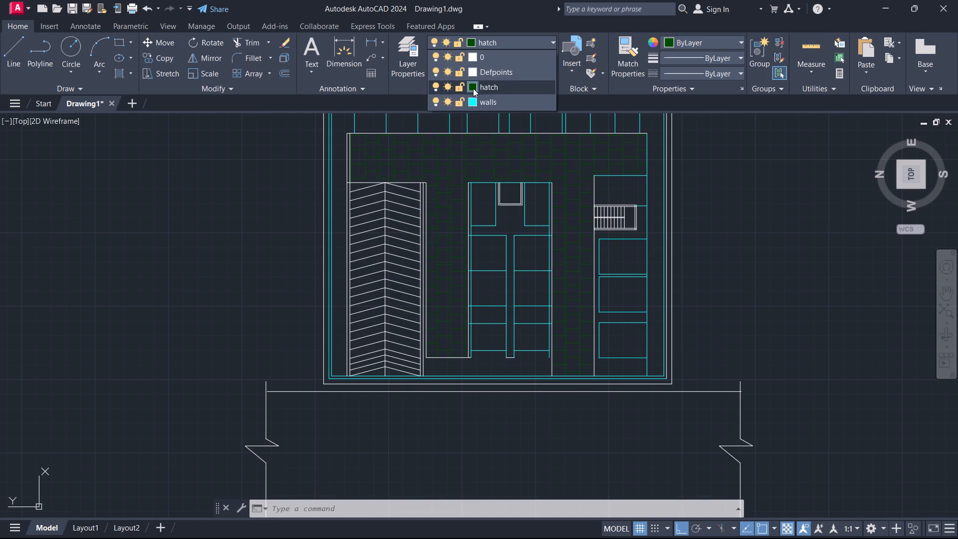
{"action": "left_click", "coordinate": [455, 214]}
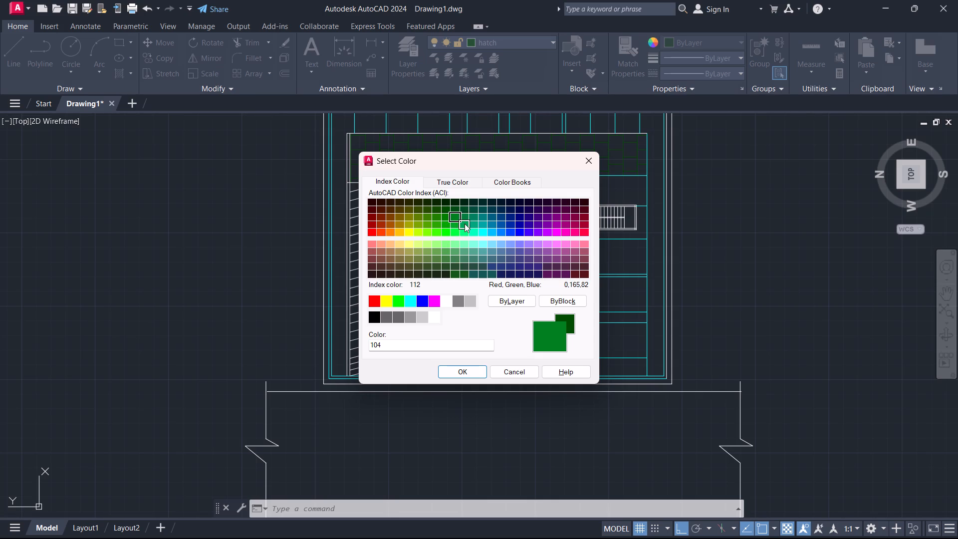
{"action": "left_click", "coordinate": [465, 224]}
{"action": "left_click", "coordinate": [472, 371]}
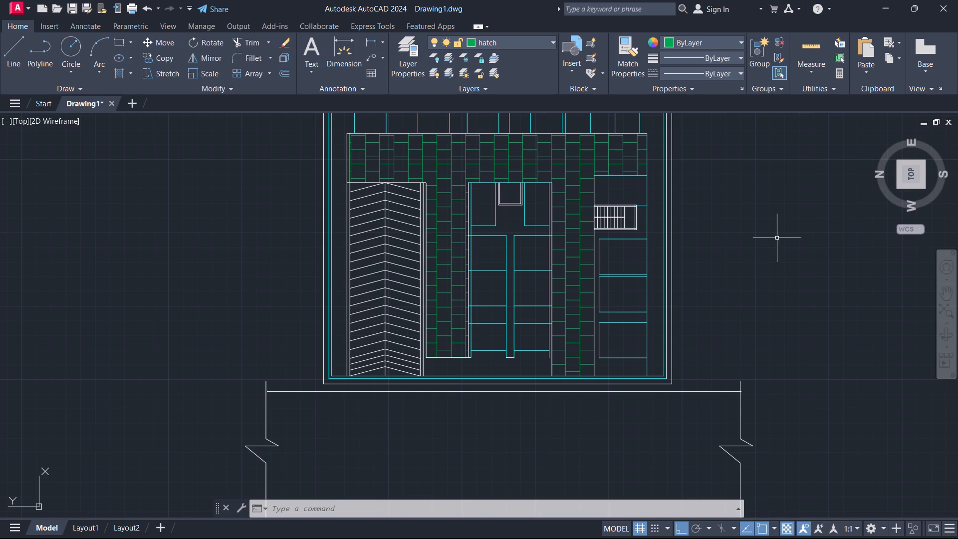
Colour the outer boundary's top, left and right lines, the adjacent inner right line, the paving's top edge and the central block's outer sides blue.
{"action": "middle_click_drag", "start_coordinate": [768, 260], "coordinate": [602, 342]}
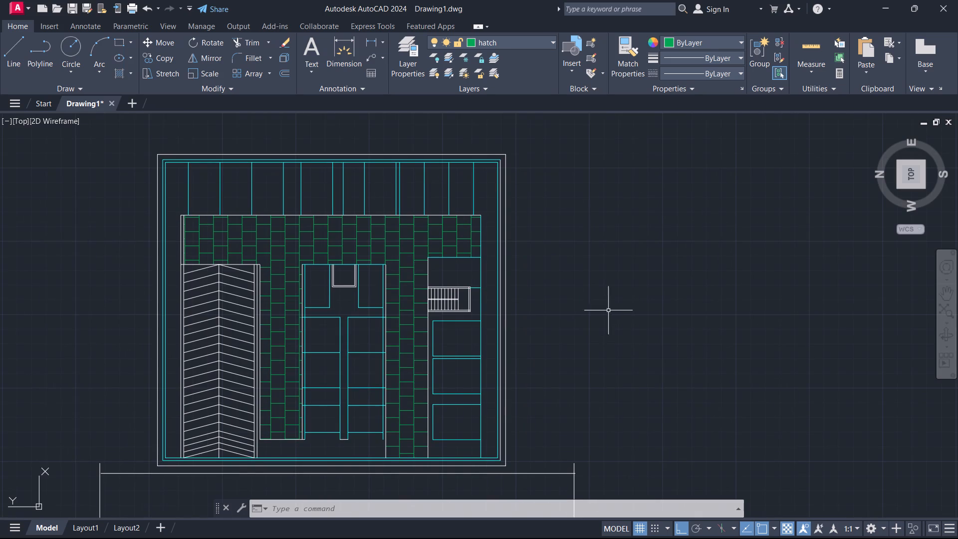
{"action": "left_click", "coordinate": [507, 310]}
{"action": "scroll", "coordinate": [495, 313], "scroll_direction": "up", "scroll_amount": 3}
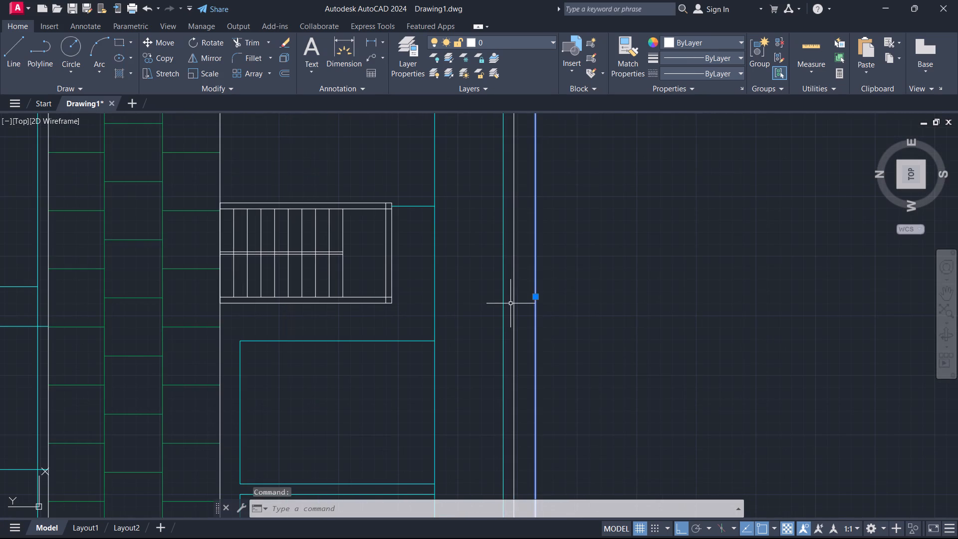
{"action": "left_click", "coordinate": [514, 297]}
{"action": "scroll", "coordinate": [668, 307], "scroll_direction": "down", "scroll_amount": 4}
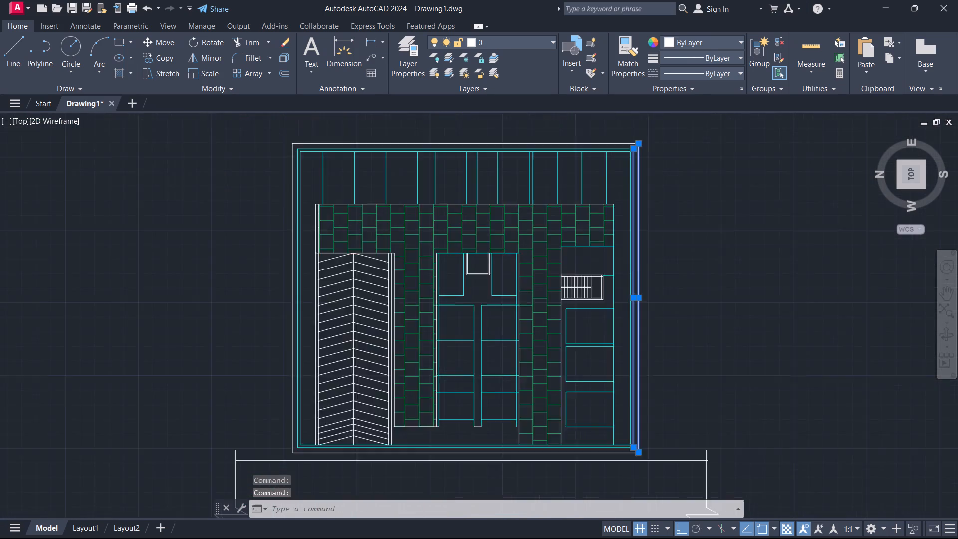
{"action": "scroll", "coordinate": [526, 237], "scroll_direction": "up", "scroll_amount": 3}
{"action": "left_click", "coordinate": [552, 232]}
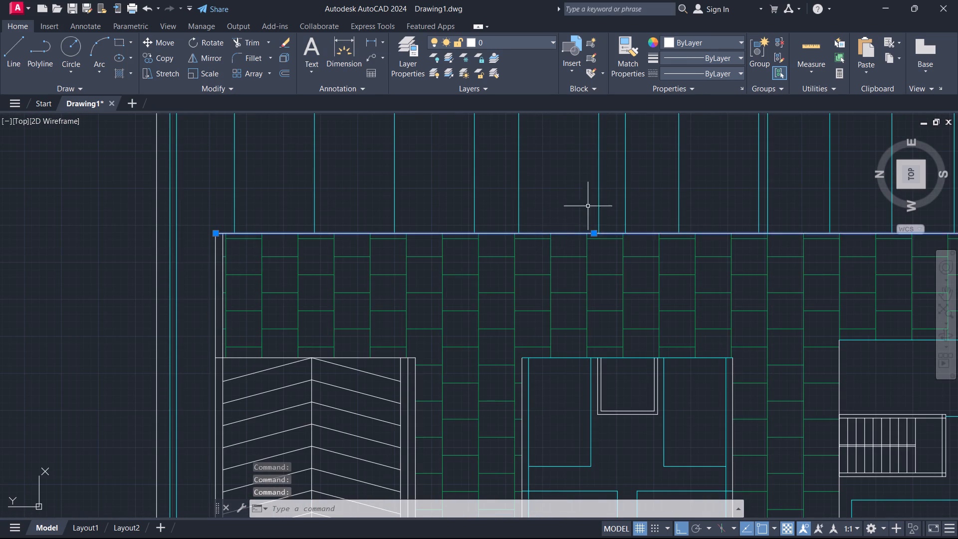
{"action": "scroll", "coordinate": [589, 204], "scroll_direction": "down", "scroll_amount": 2}
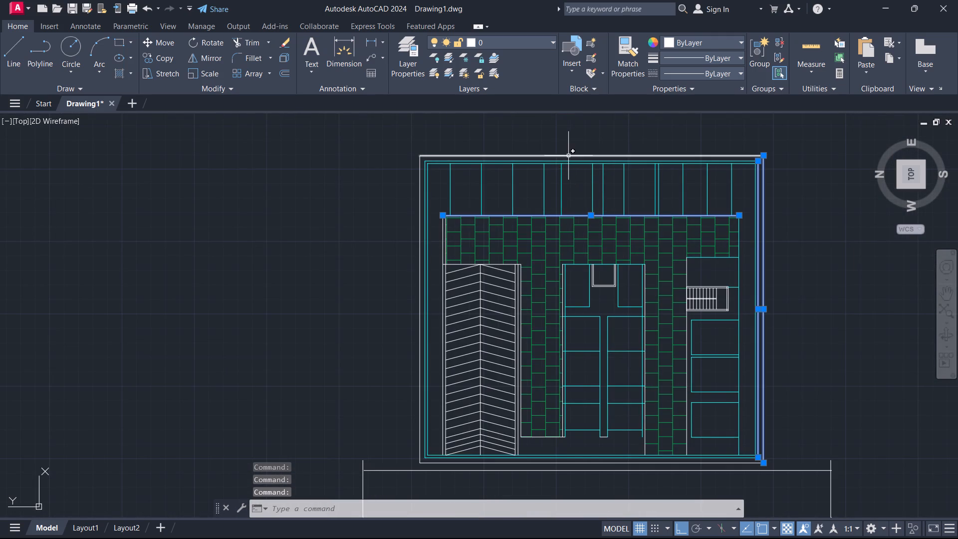
{"action": "left_click", "coordinate": [568, 156]}
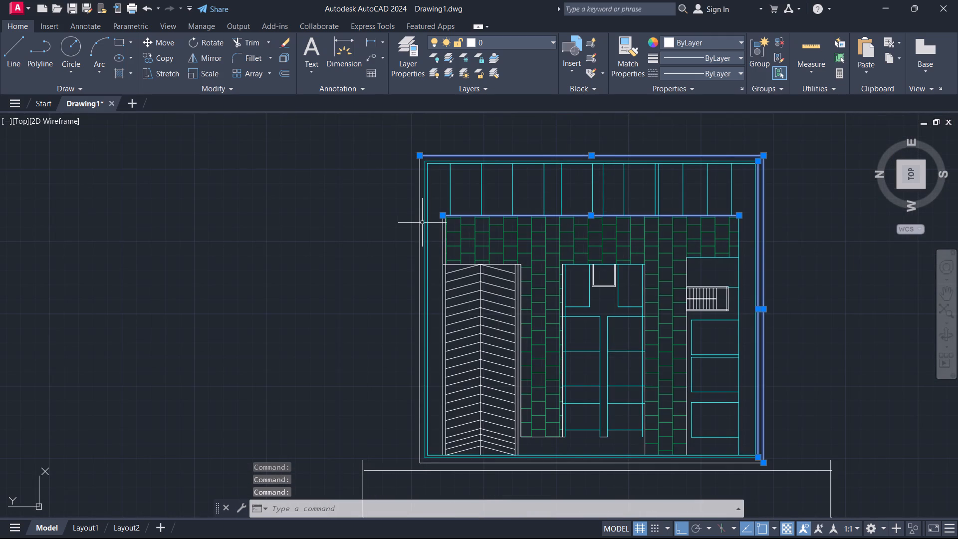
{"action": "left_click", "coordinate": [420, 224]}
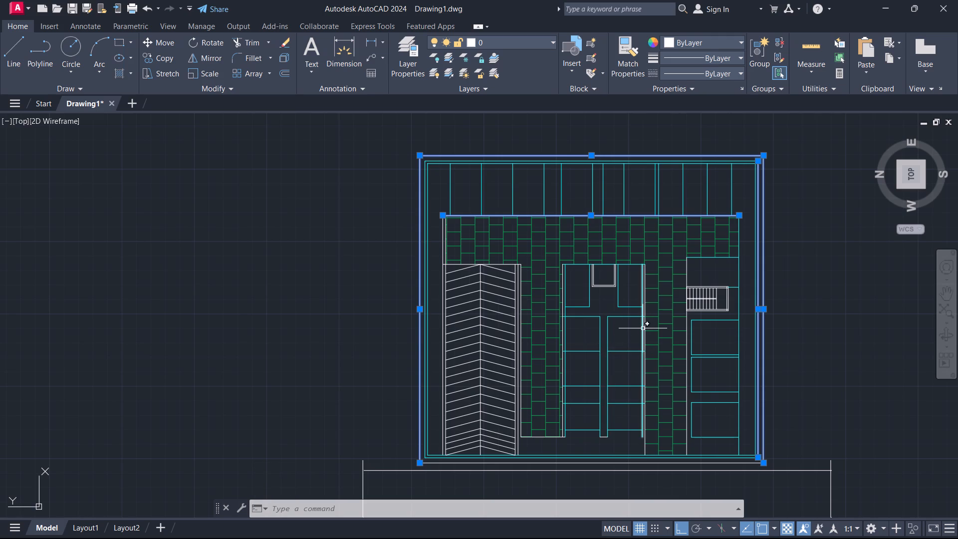
{"action": "scroll", "coordinate": [561, 312], "scroll_direction": "up", "scroll_amount": 2}
{"action": "left_click", "coordinate": [561, 308]}
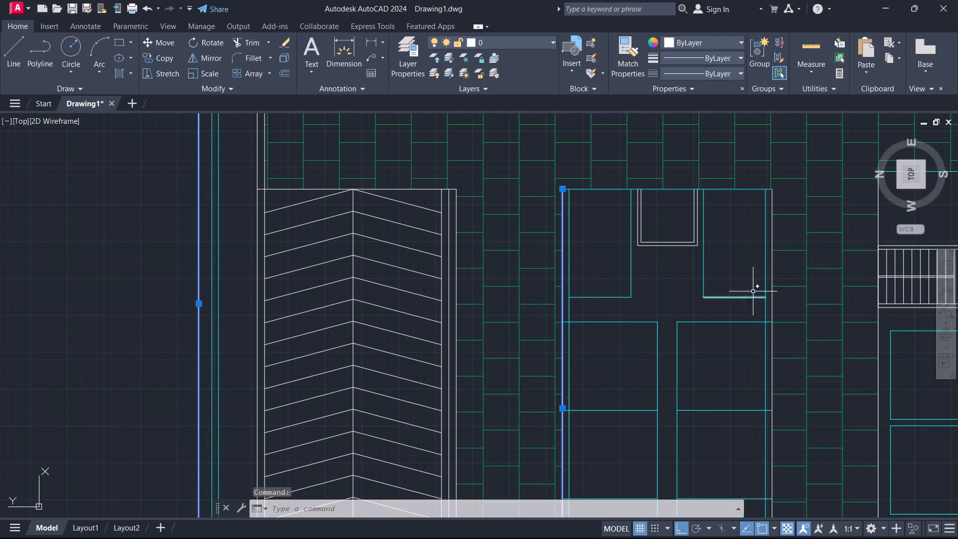
{"action": "left_click", "coordinate": [772, 296]}
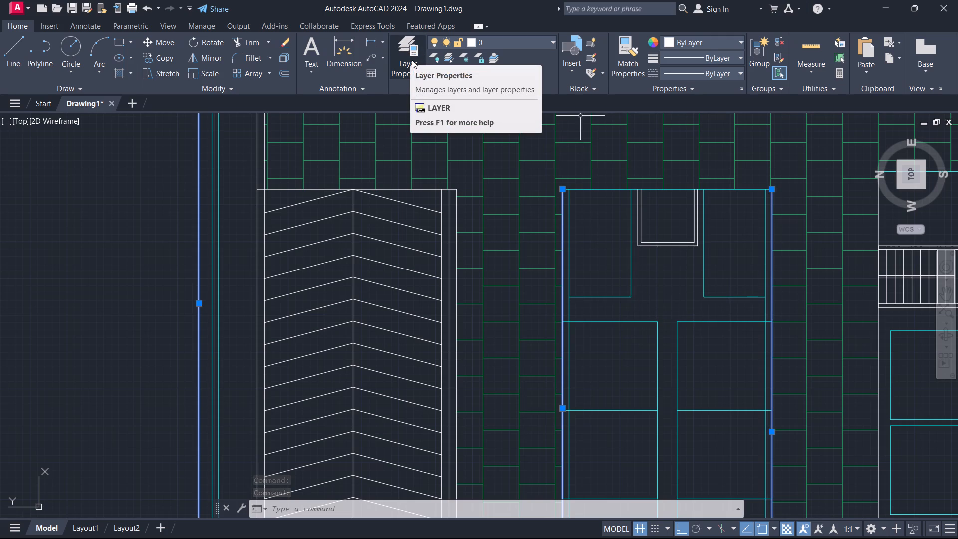
{"action": "key", "text": "ctrl+1"}
{"action": "left_click", "coordinate": [107, 81]}
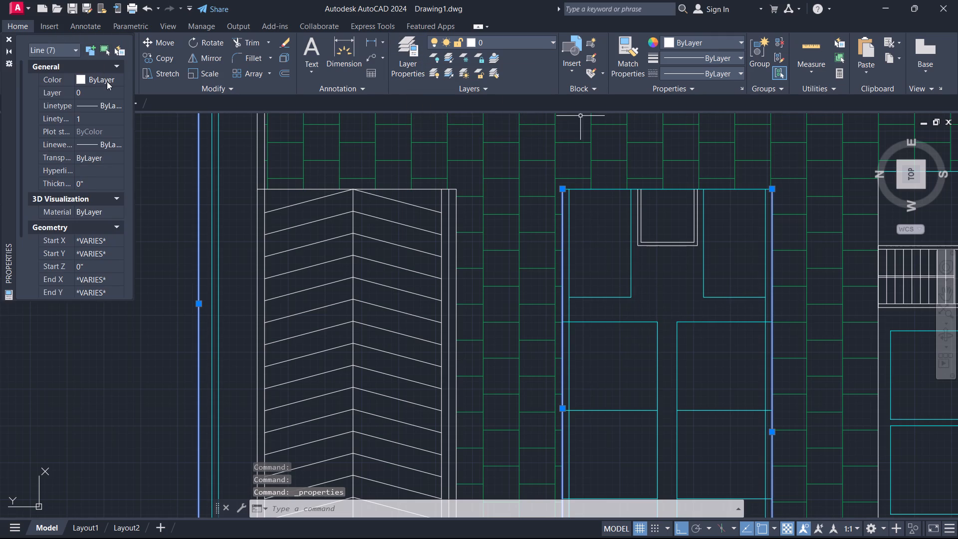
{"action": "left_click", "coordinate": [119, 78]}
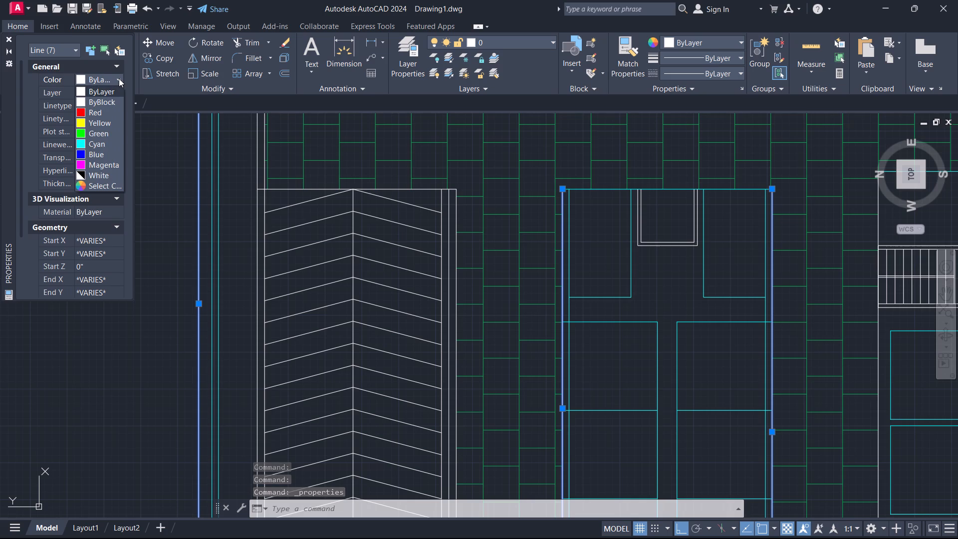
{"action": "left_click", "coordinate": [91, 153]}
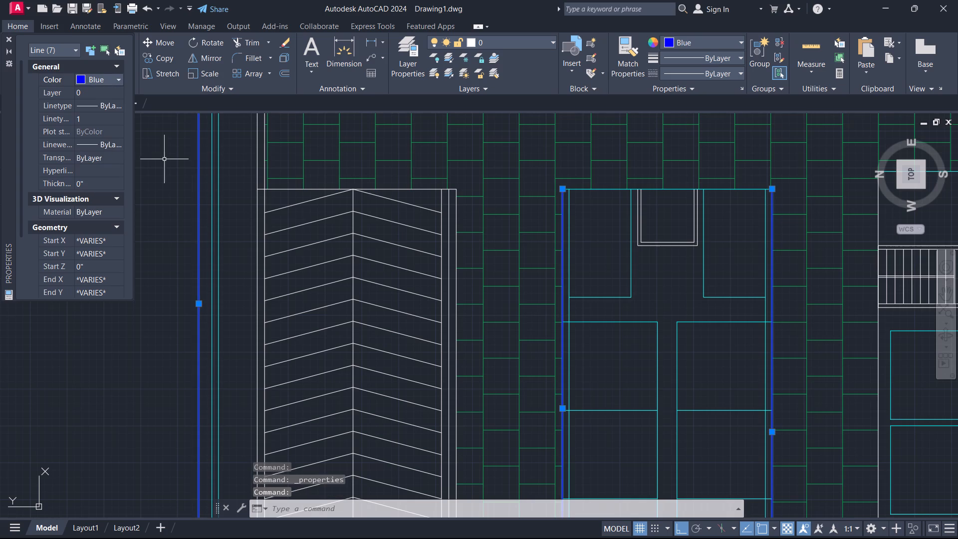
{"action": "left_click", "coordinate": [7, 37]}
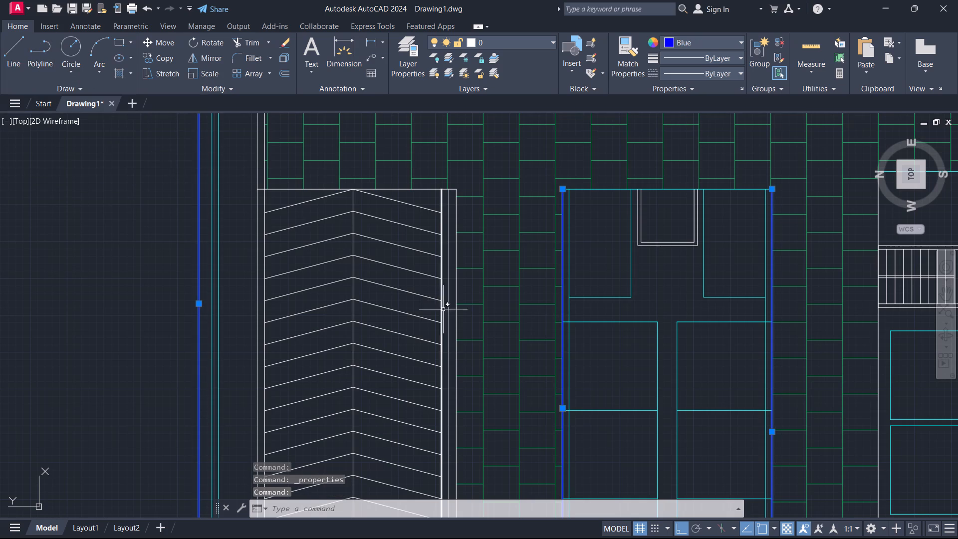
{"action": "scroll", "coordinate": [466, 280], "scroll_direction": "down", "scroll_amount": 1}
{"action": "key", "text": "Escape"}
{"action": "scroll", "coordinate": [559, 257], "scroll_direction": "down", "scroll_amount": 1}
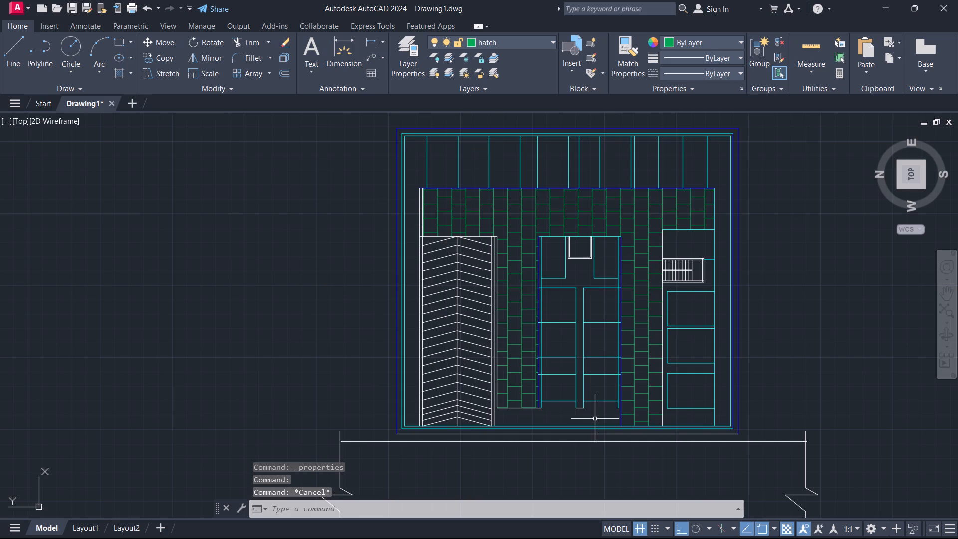
Colour the left paving strip's left and bottom edges and the short line closing the central corridor's lower end blue.
{"action": "scroll", "coordinate": [578, 407], "scroll_direction": "up", "scroll_amount": 3}
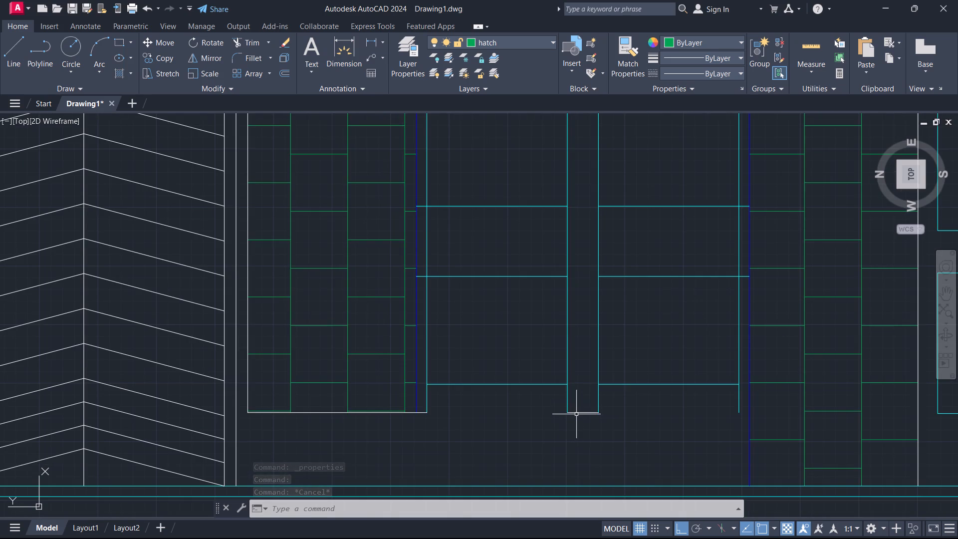
{"action": "left_click", "coordinate": [577, 414]}
{"action": "left_click", "coordinate": [398, 412]}
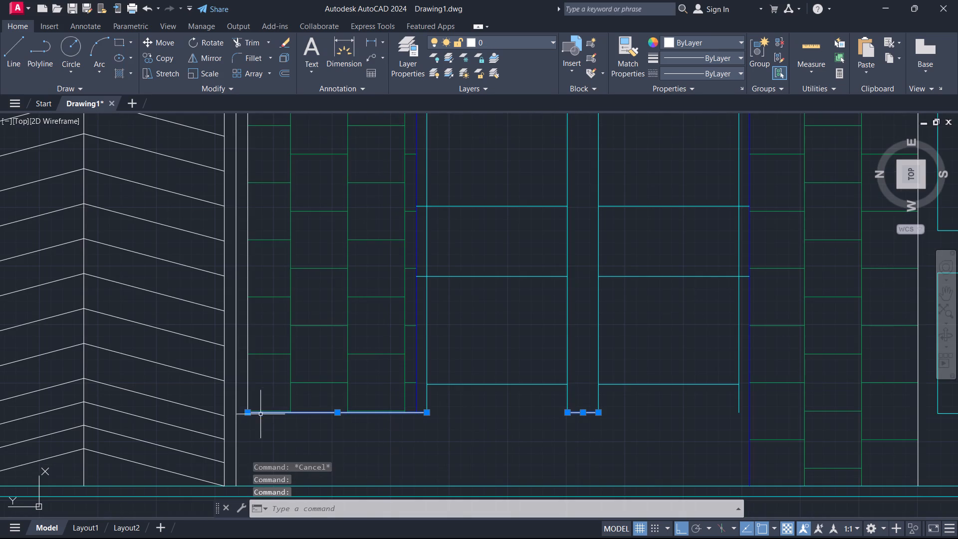
{"action": "left_click", "coordinate": [246, 386]}
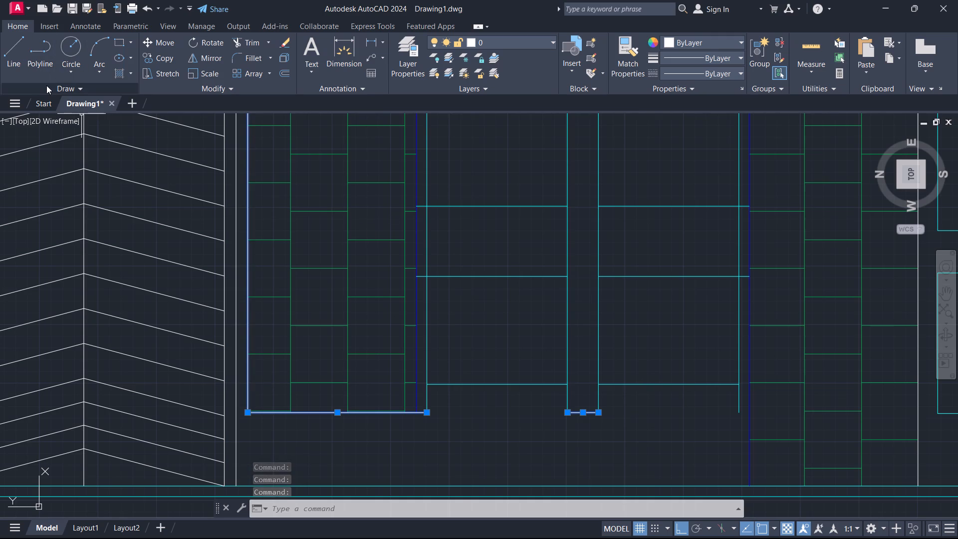
{"action": "key", "text": "ctrl+1"}
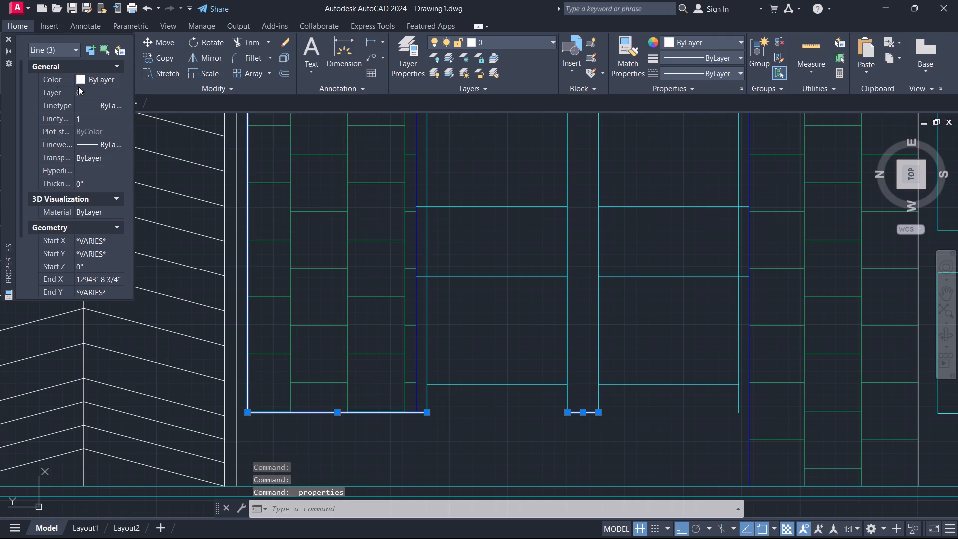
{"action": "left_click", "coordinate": [98, 81]}
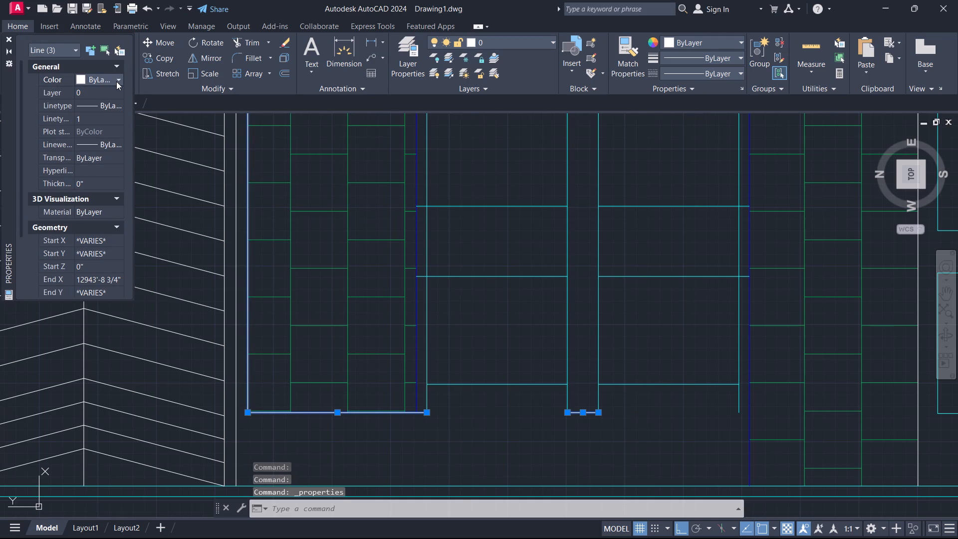
{"action": "left_click", "coordinate": [116, 81]}
{"action": "left_click", "coordinate": [93, 154]}
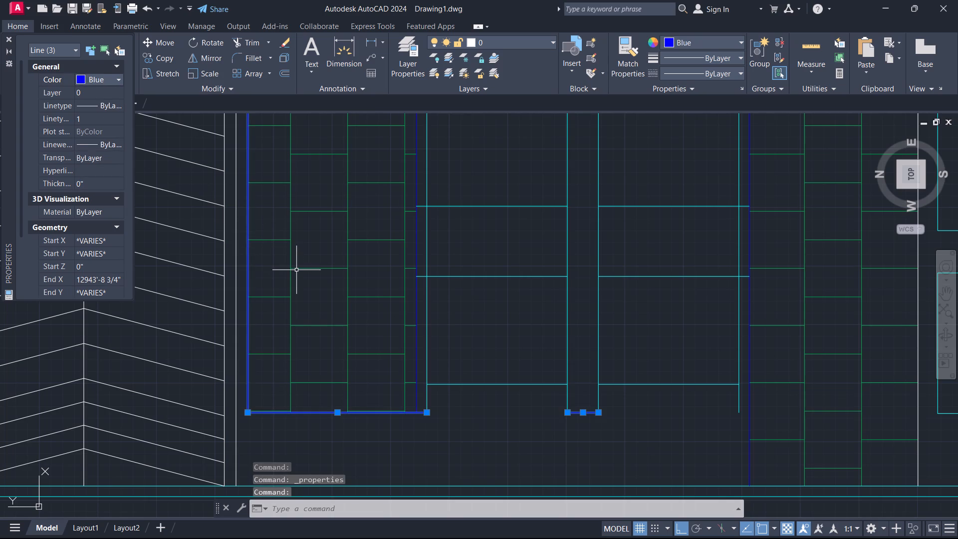
{"action": "key", "text": "Escape"}
Draw a short horizontal line joining the lower end of the central block's inner right wall line to the blue outer line.
{"action": "scroll", "coordinate": [743, 410], "scroll_direction": "up", "scroll_amount": 1}
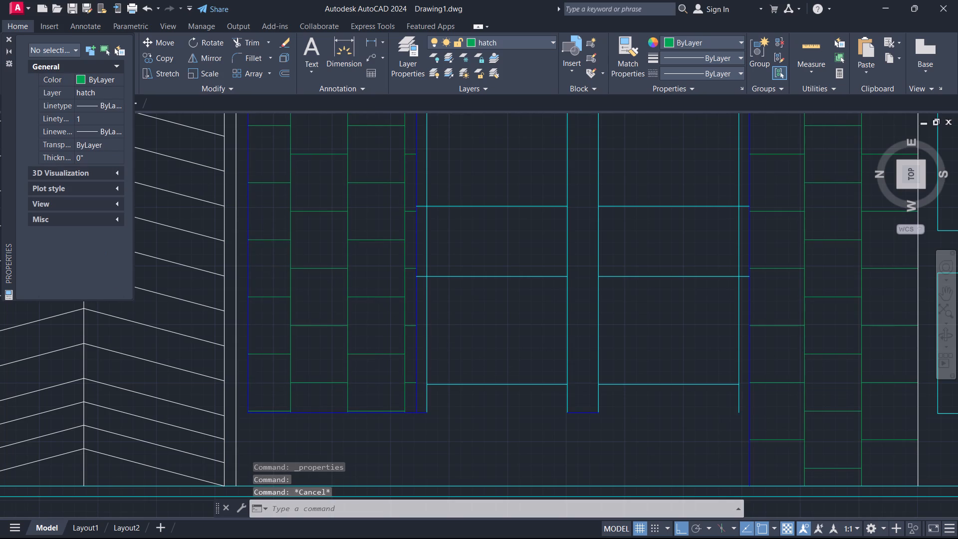
{"action": "scroll", "coordinate": [743, 410], "scroll_direction": "up", "scroll_amount": 1}
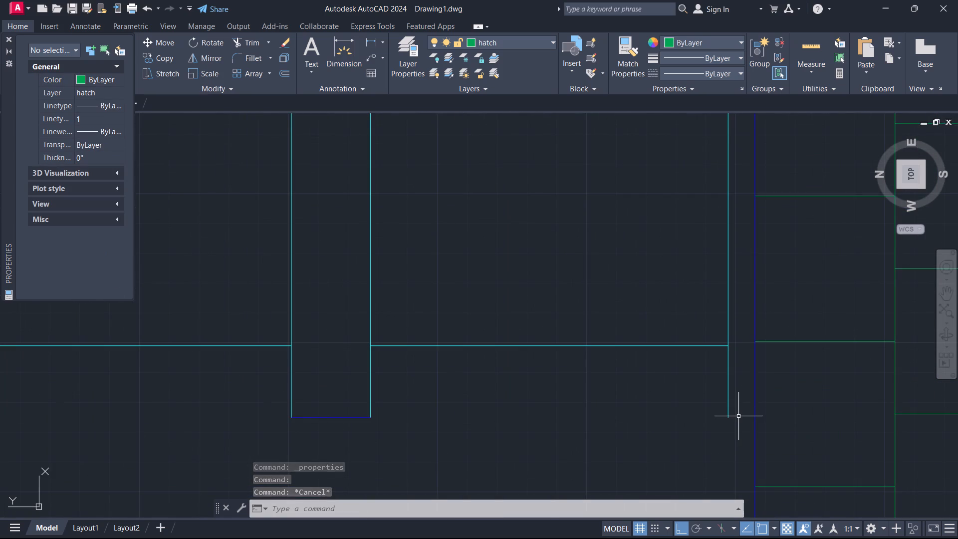
{"action": "key", "text": "l"}
{"action": "key", "text": "Return"}
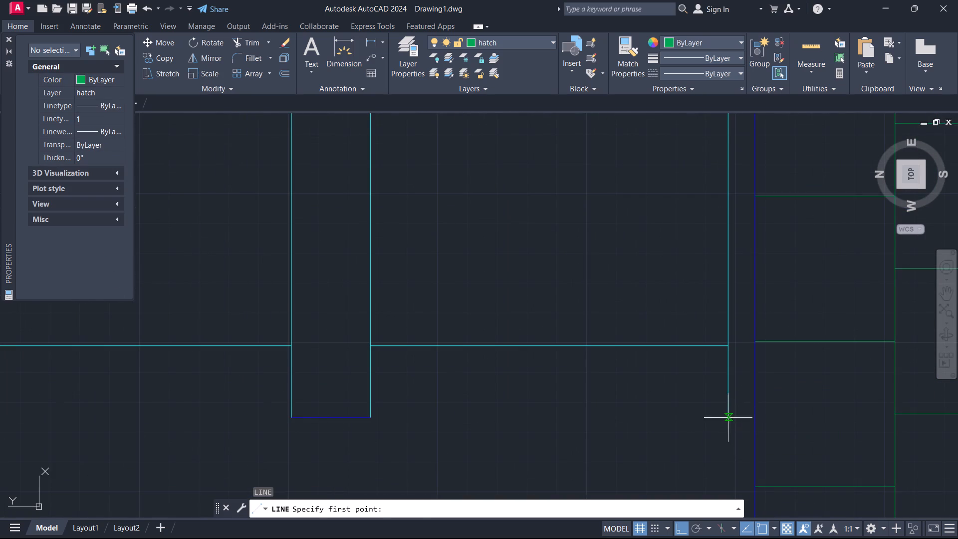
{"action": "left_click", "coordinate": [728, 421]}
{"action": "left_click", "coordinate": [757, 416]}
{"action": "key", "text": "Escape"}
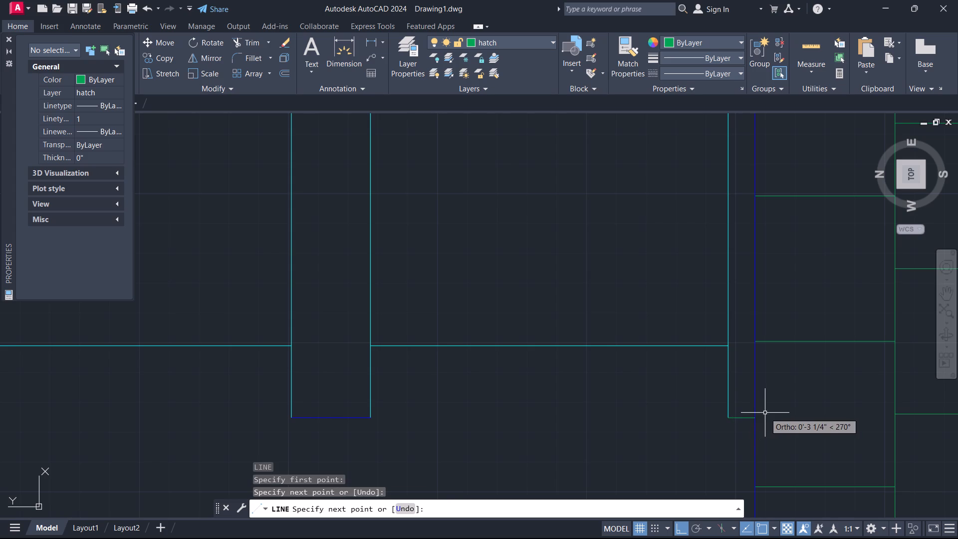
Set the colour of the new short closing line at the central block's lower right corner to blue.
{"action": "left_click", "coordinate": [745, 417]}
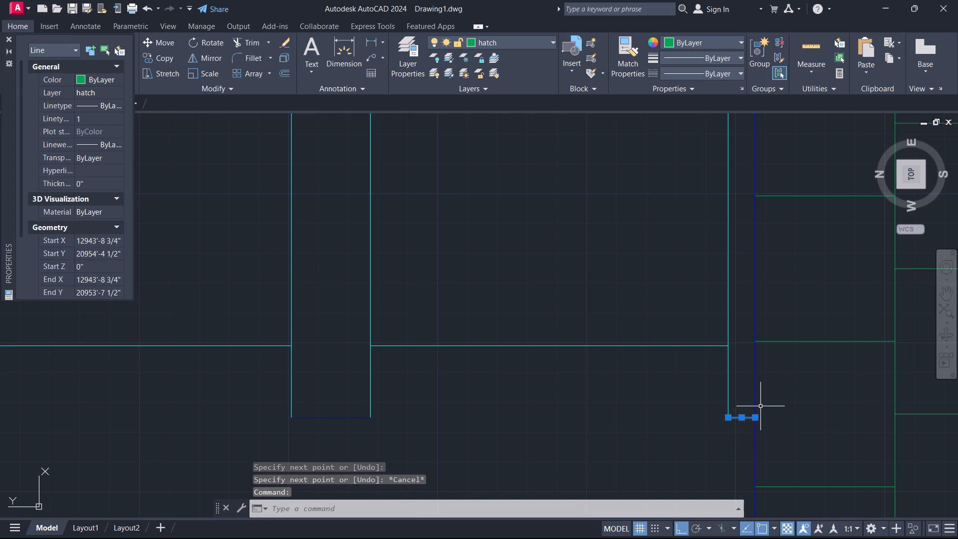
{"action": "key", "text": "ctrl+1"}
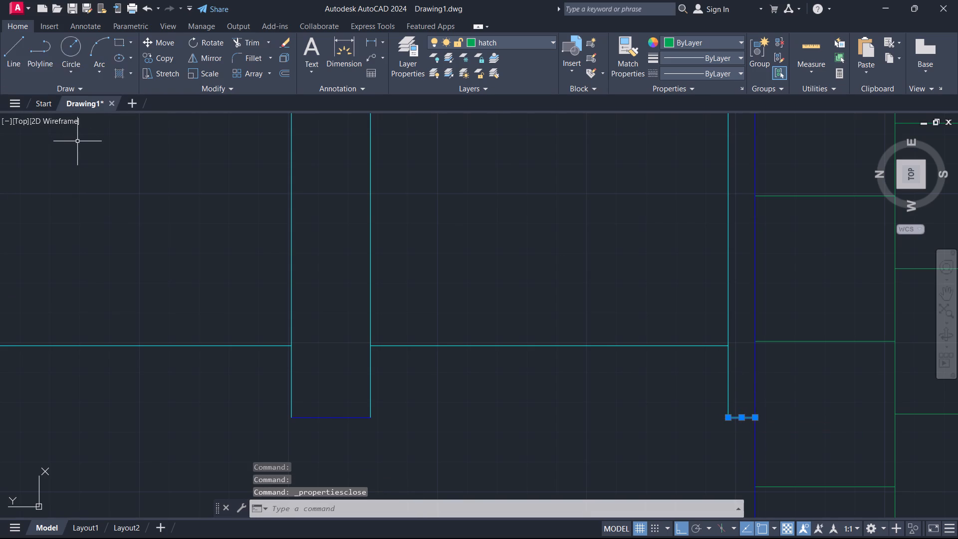
{"action": "key", "text": "ctrl+1"}
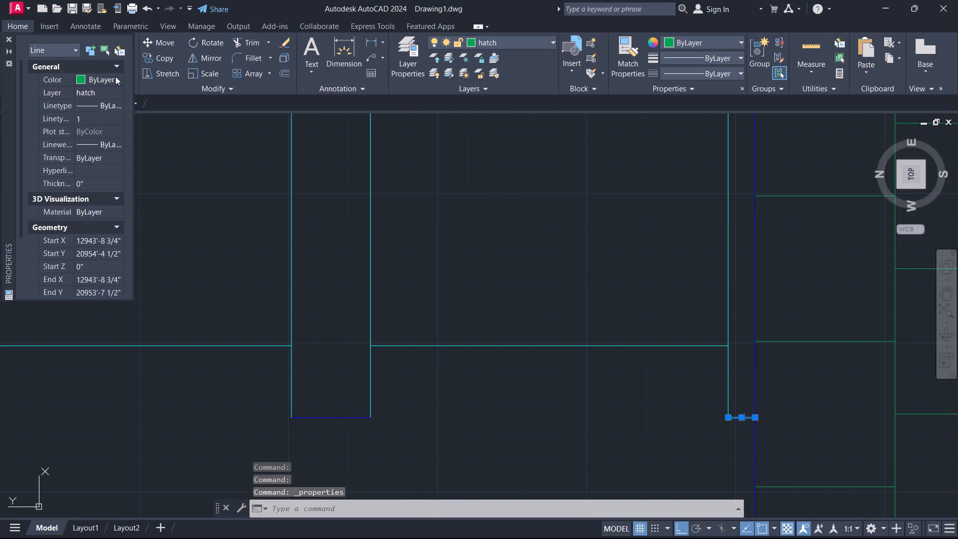
{"action": "left_click", "coordinate": [112, 78]}
{"action": "left_click", "coordinate": [116, 77]}
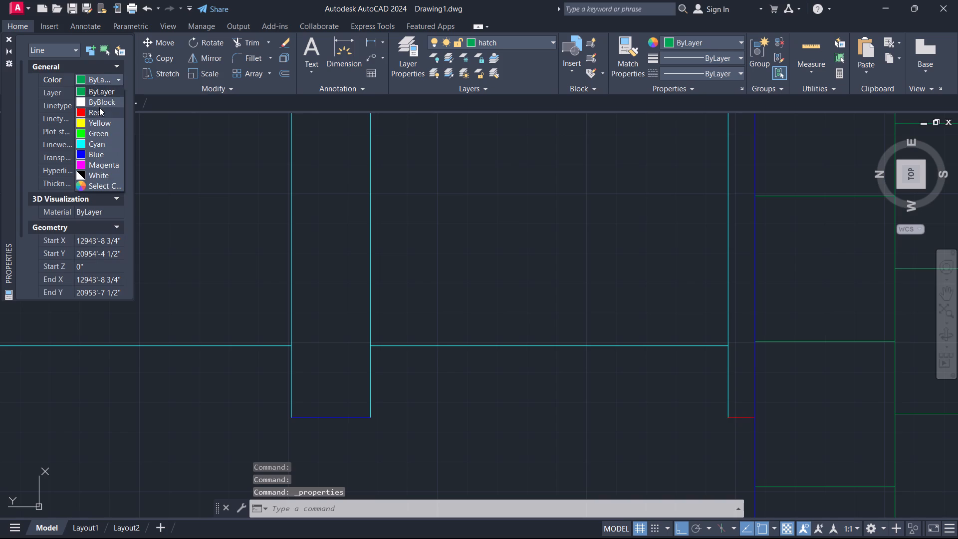
{"action": "left_click", "coordinate": [87, 152]}
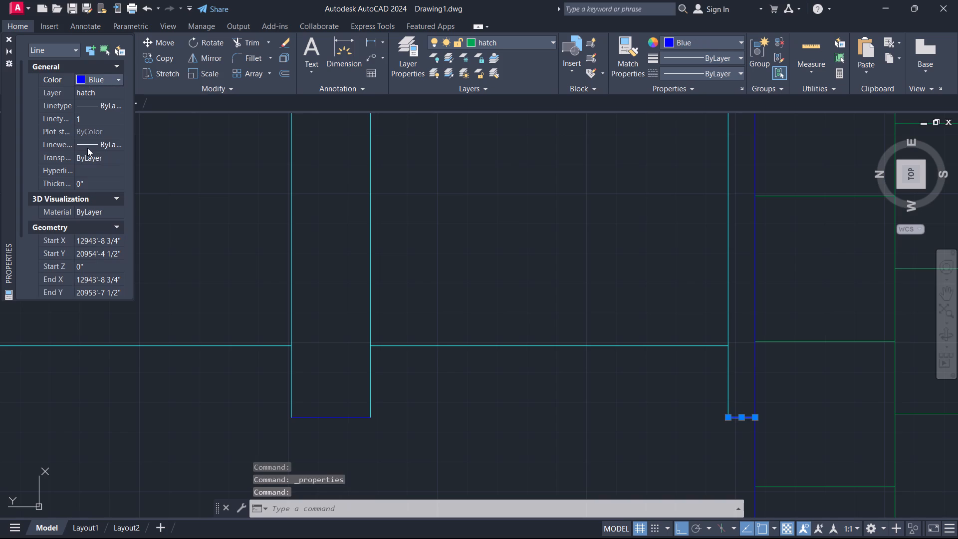
{"action": "left_click", "coordinate": [6, 40]}
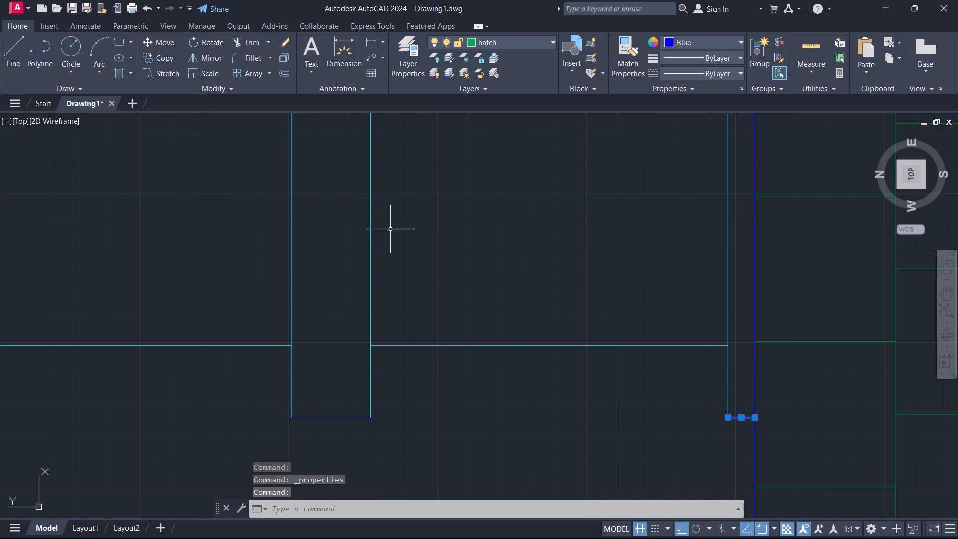
{"action": "scroll", "coordinate": [451, 265], "scroll_direction": "down", "scroll_amount": 1}
{"action": "key", "text": "Escape"}
{"action": "scroll", "coordinate": [482, 280], "scroll_direction": "down", "scroll_amount": 1}
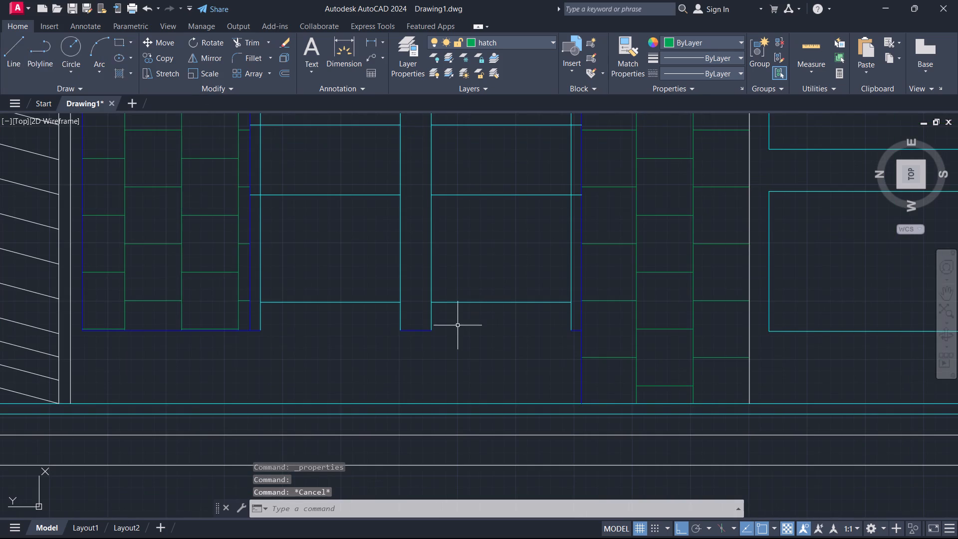
Make walls the current layer.
{"action": "left_click", "coordinate": [547, 42]}
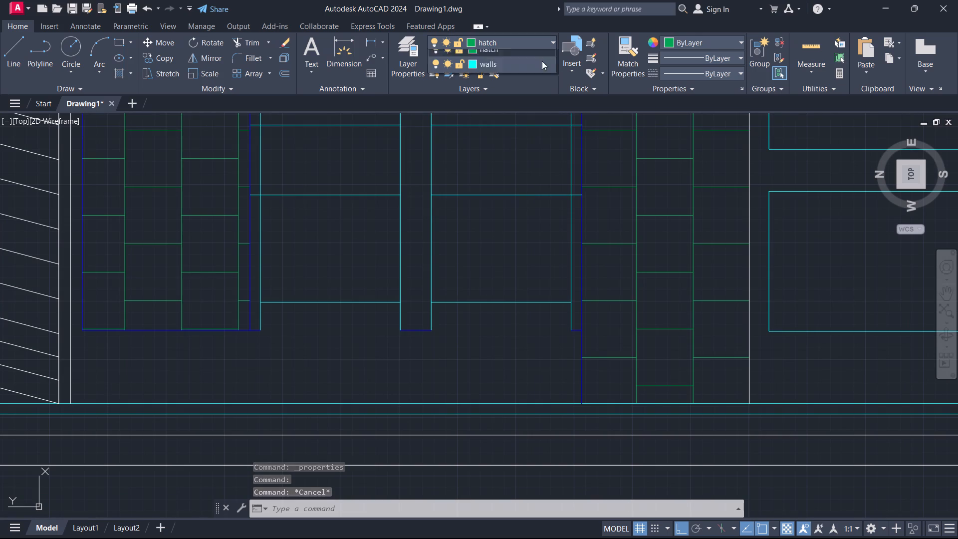
{"action": "left_click", "coordinate": [509, 105]}
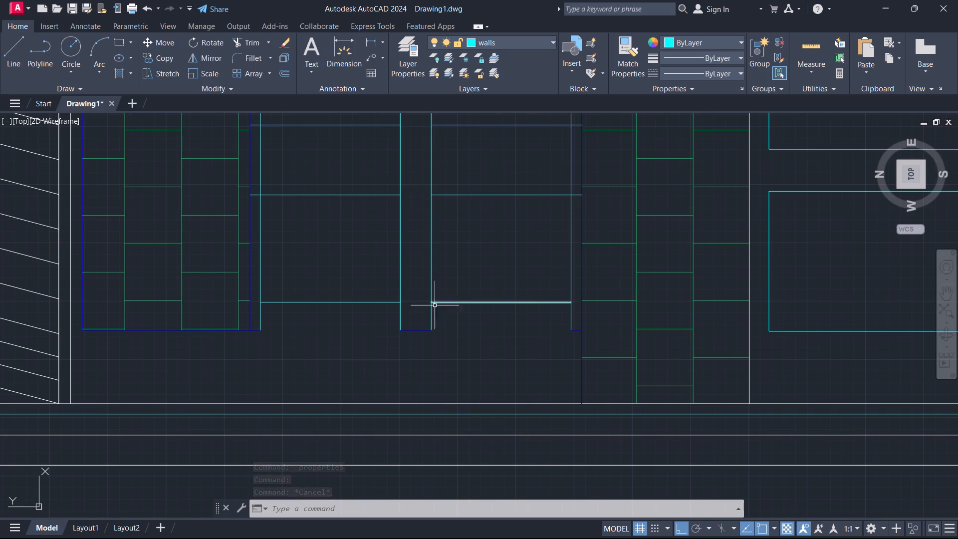
Move the short blue line closing the central corridor's lower end to the walls layer.
{"action": "left_click", "coordinate": [413, 331]}
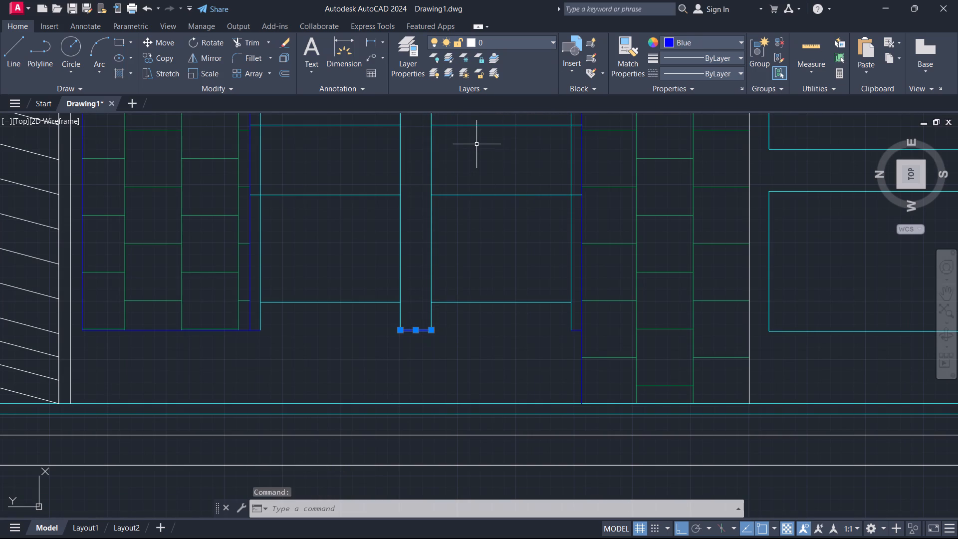
{"action": "key", "text": "ctrl+1"}
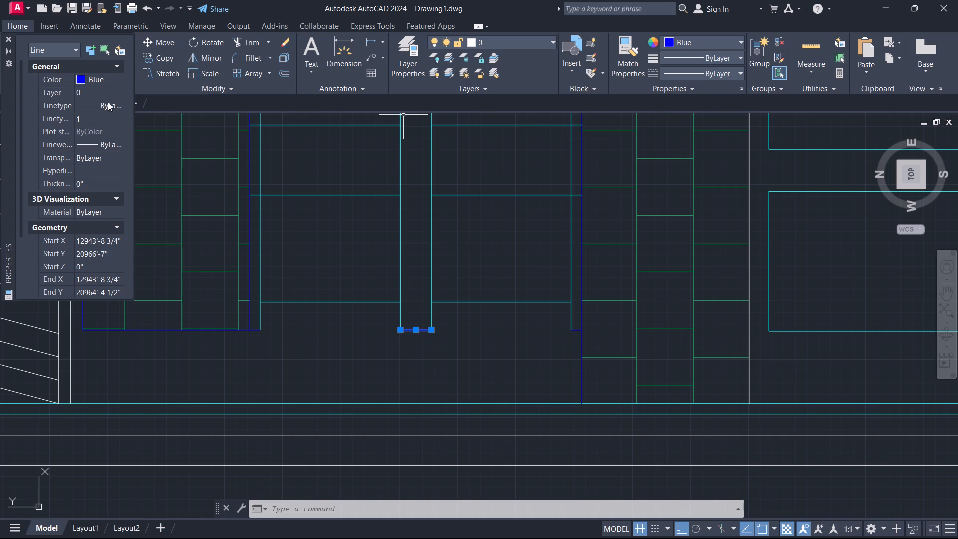
{"action": "left_click", "coordinate": [123, 104]}
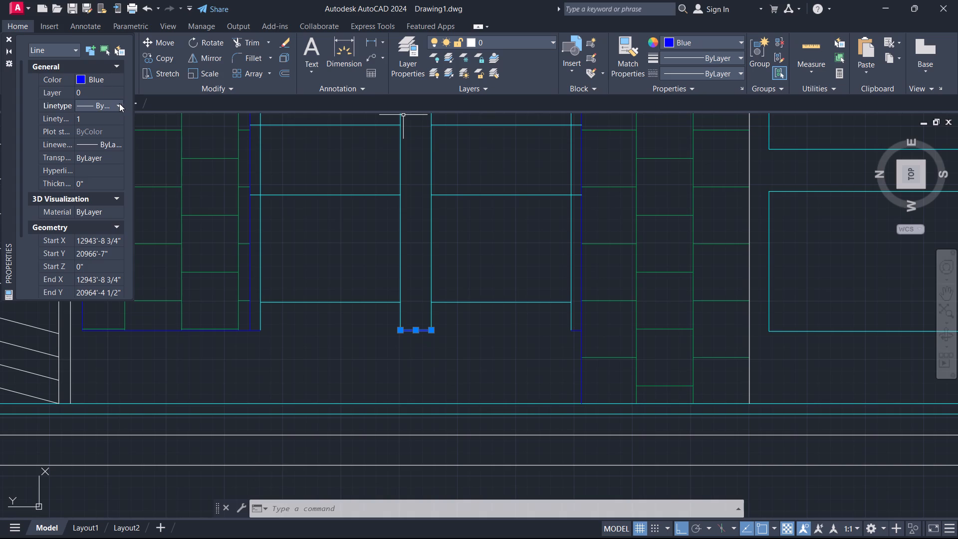
{"action": "left_click", "coordinate": [116, 105]}
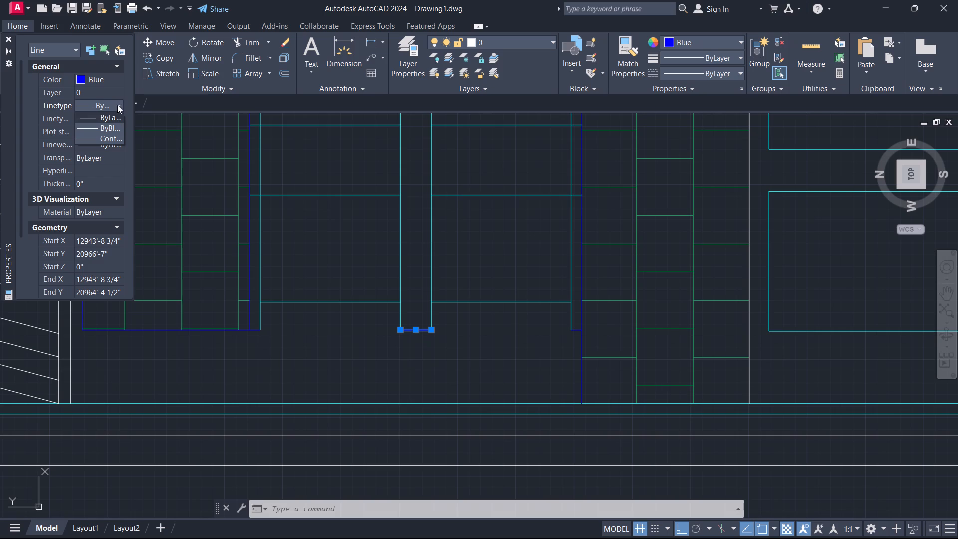
{"action": "left_click", "coordinate": [116, 101]}
{"action": "left_click", "coordinate": [119, 94]}
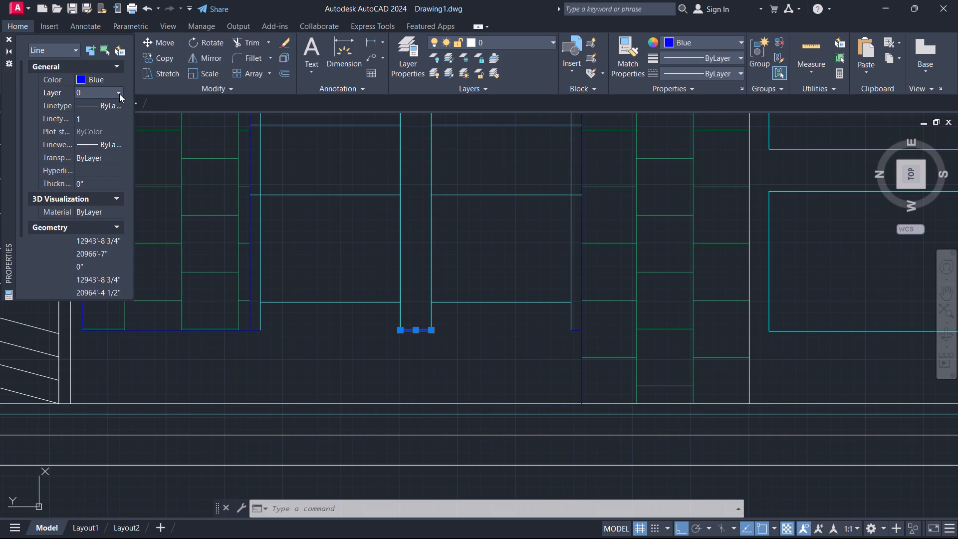
{"action": "left_click", "coordinate": [119, 94]}
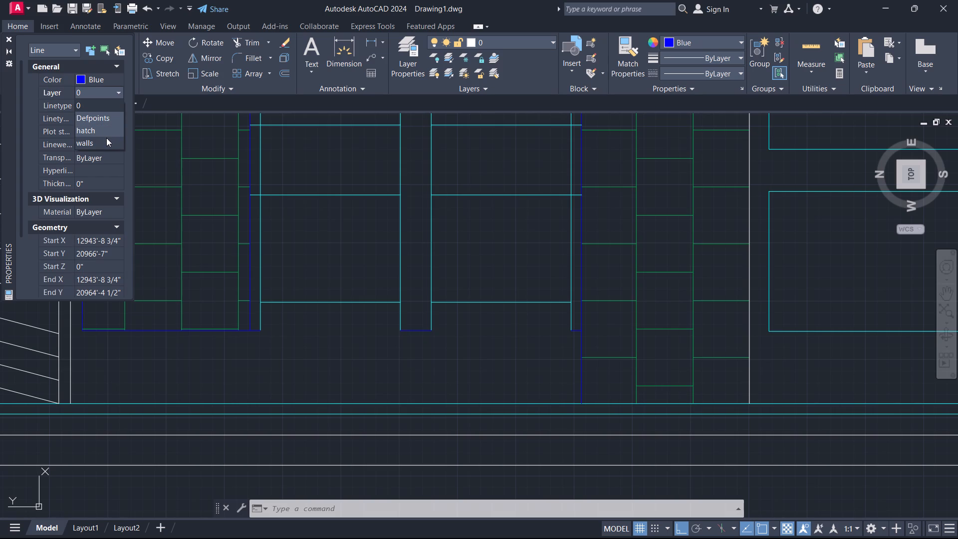
{"action": "left_click", "coordinate": [105, 139]}
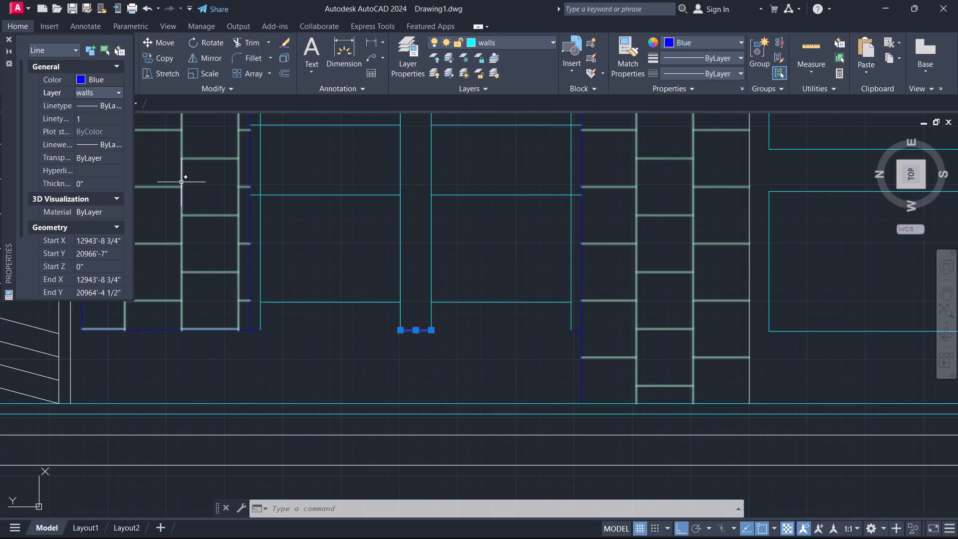
{"action": "key", "text": "Escape"}
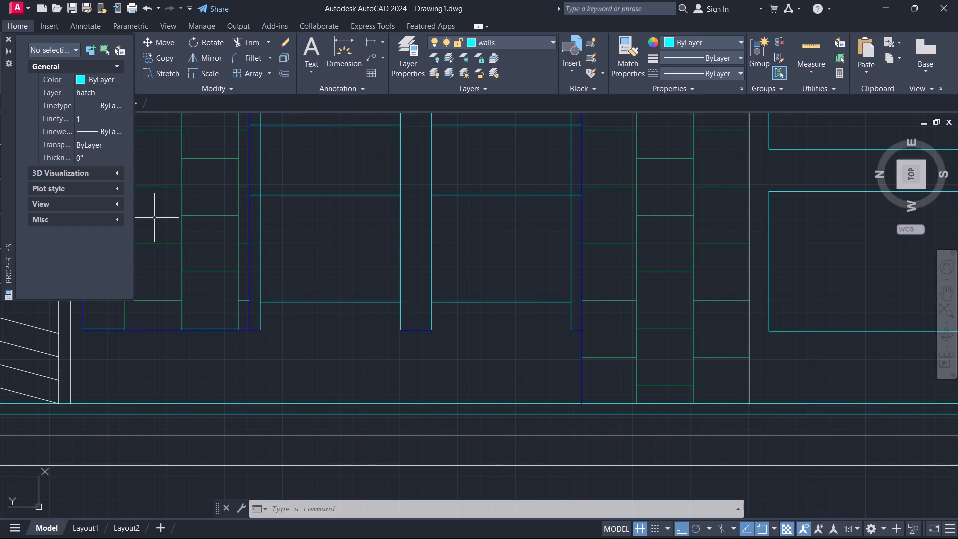
{"action": "key", "text": "Escape"}
{"action": "key", "text": "Escape"}
{"action": "left_click", "coordinate": [8, 41]}
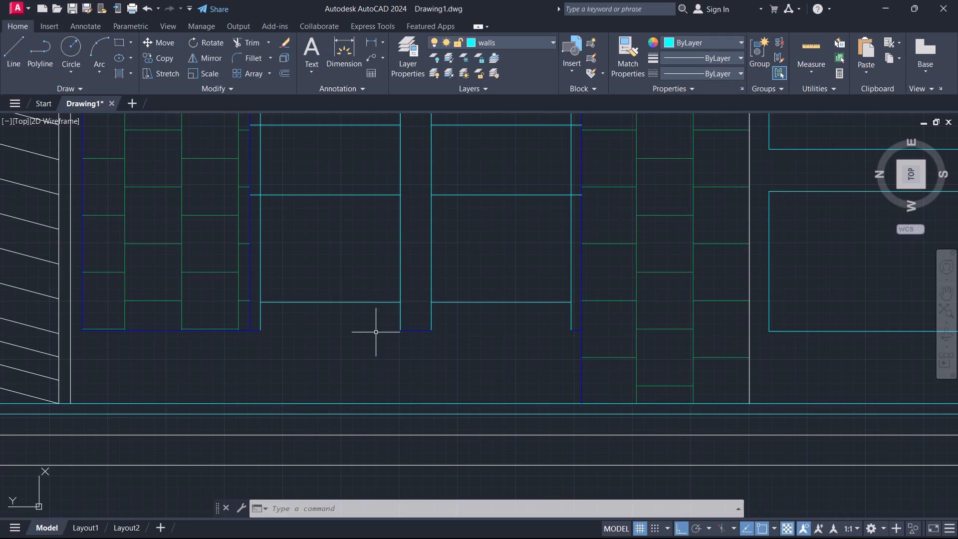
Set the colour of the corridor's closing line, the short closing line at the central block's lower right corner and the left paving strip's bottom edge to cyan.
{"action": "left_click", "coordinate": [413, 329]}
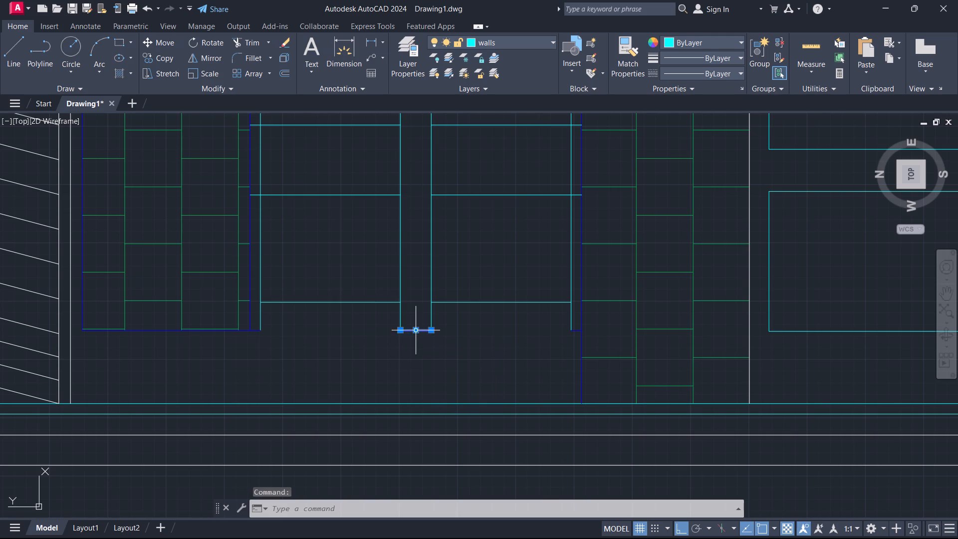
{"action": "left_click", "coordinate": [576, 330]}
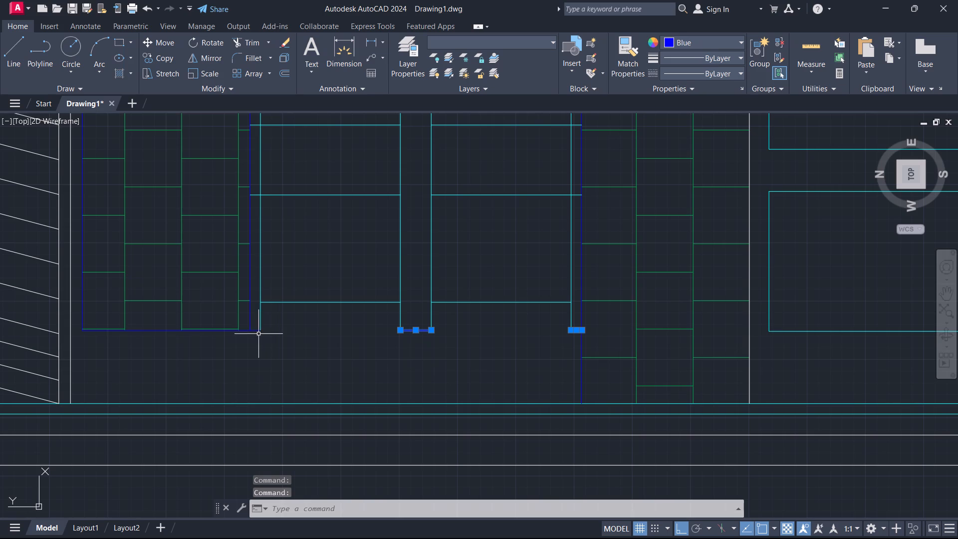
{"action": "scroll", "coordinate": [241, 339], "scroll_direction": "up", "scroll_amount": 1}
{"action": "middle_click_drag", "start_coordinate": [261, 365], "coordinate": [470, 377]}
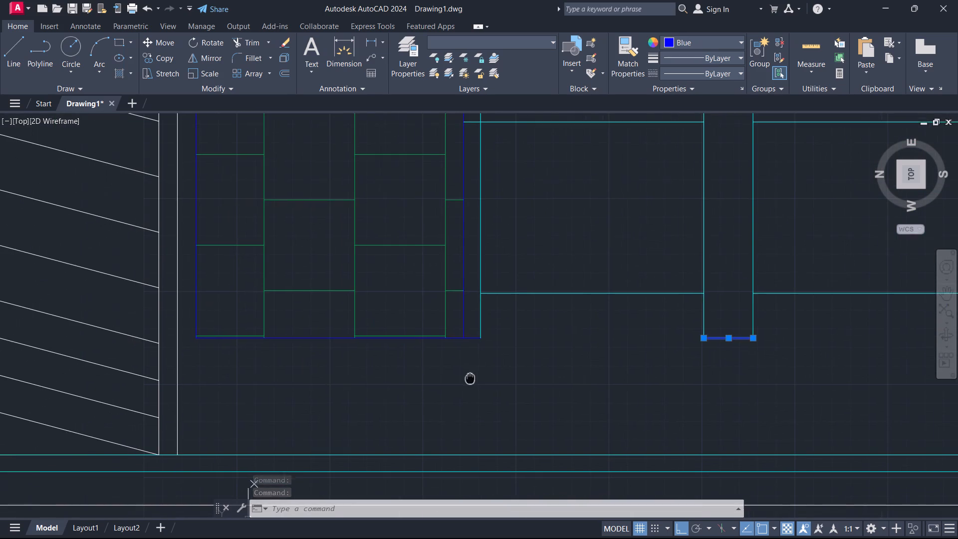
{"action": "middle_click_drag", "start_coordinate": [470, 377], "coordinate": [470, 377]}
{"action": "left_click", "coordinate": [471, 338]}
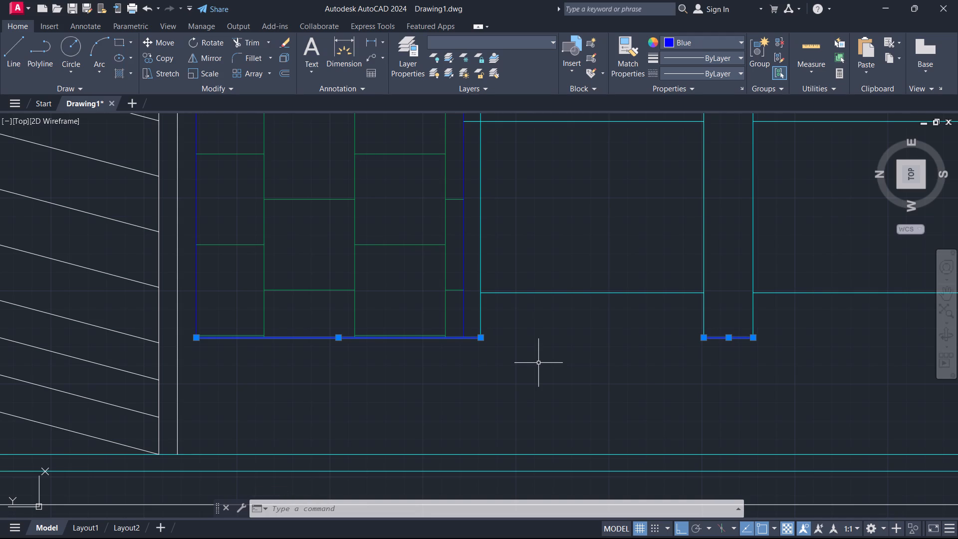
{"action": "key", "text": "ctrl+1"}
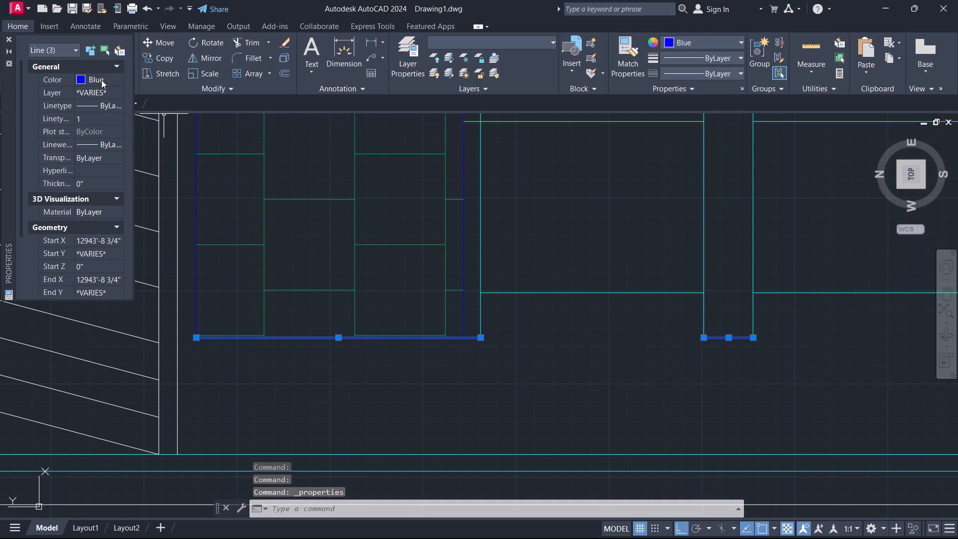
{"action": "left_click", "coordinate": [104, 80]}
{"action": "left_click", "coordinate": [116, 78]}
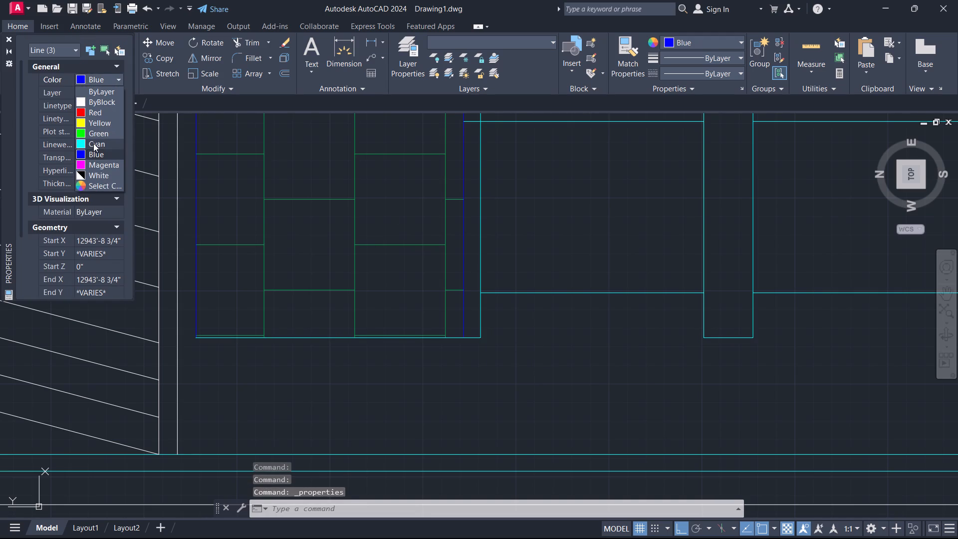
{"action": "left_click", "coordinate": [92, 144]}
{"action": "key", "text": "Escape"}
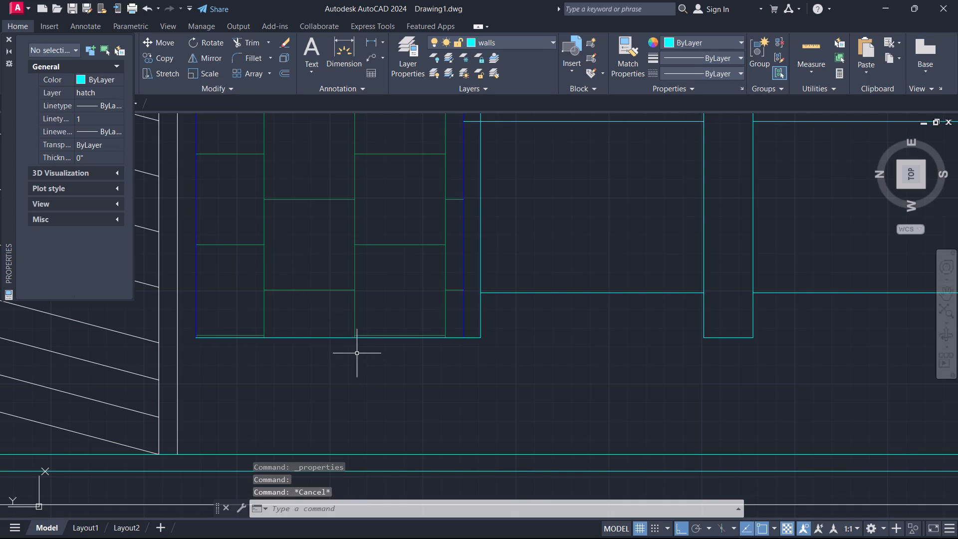
Draw a short line on the walls layer joining the left blue line's lower end to the central block's left wall end.
{"action": "scroll", "coordinate": [496, 335], "scroll_direction": "up", "scroll_amount": 3}
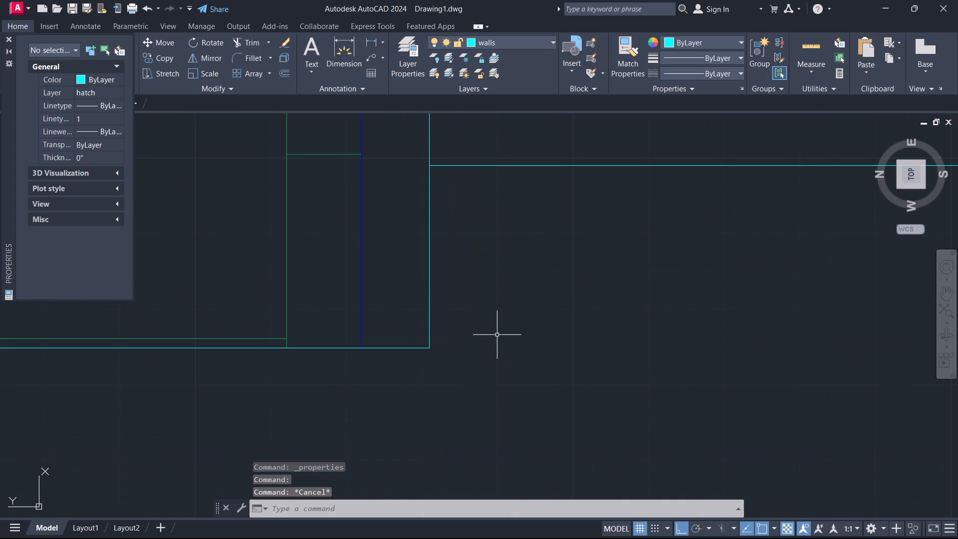
{"action": "key", "text": "l"}
{"action": "key", "text": "Return"}
{"action": "left_click", "coordinate": [362, 349]}
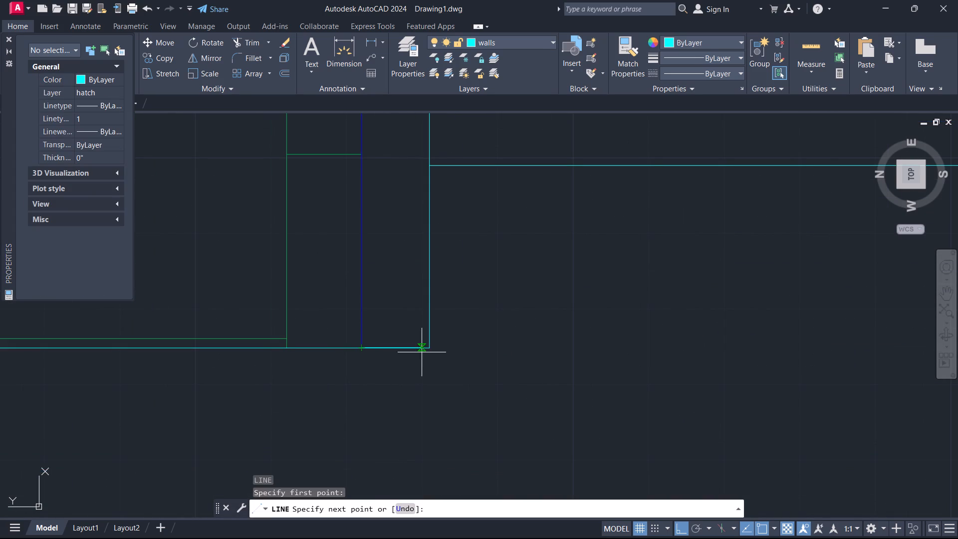
{"action": "left_click", "coordinate": [430, 349]}
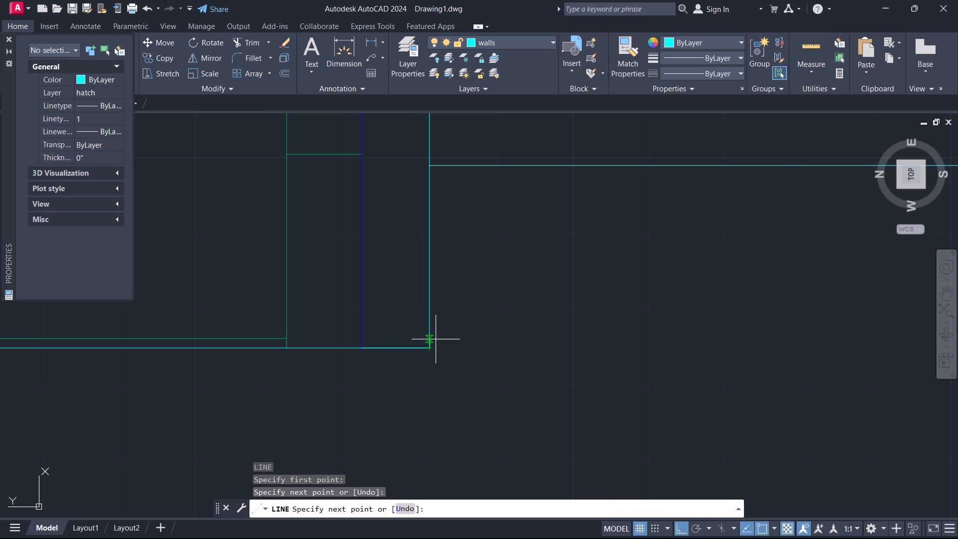
{"action": "key", "text": "Escape"}
Erase the long line along the left paving strip's bottom edge.
{"action": "left_click", "coordinate": [303, 348]}
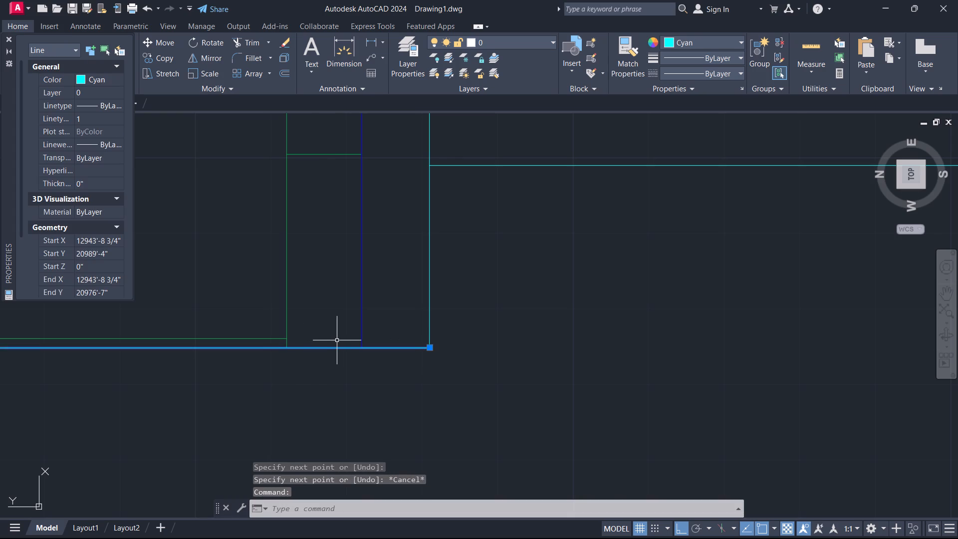
{"action": "key", "text": "e"}
{"action": "key", "text": "Return"}
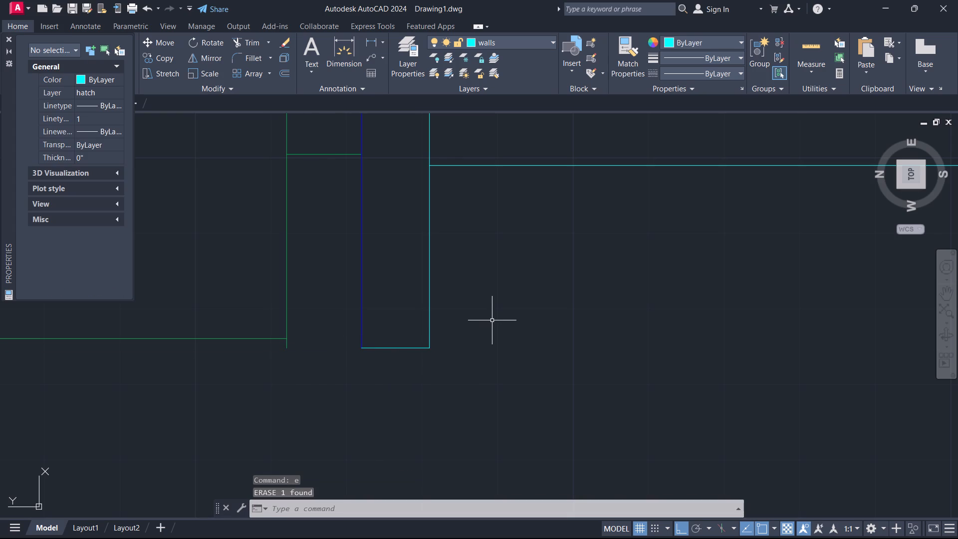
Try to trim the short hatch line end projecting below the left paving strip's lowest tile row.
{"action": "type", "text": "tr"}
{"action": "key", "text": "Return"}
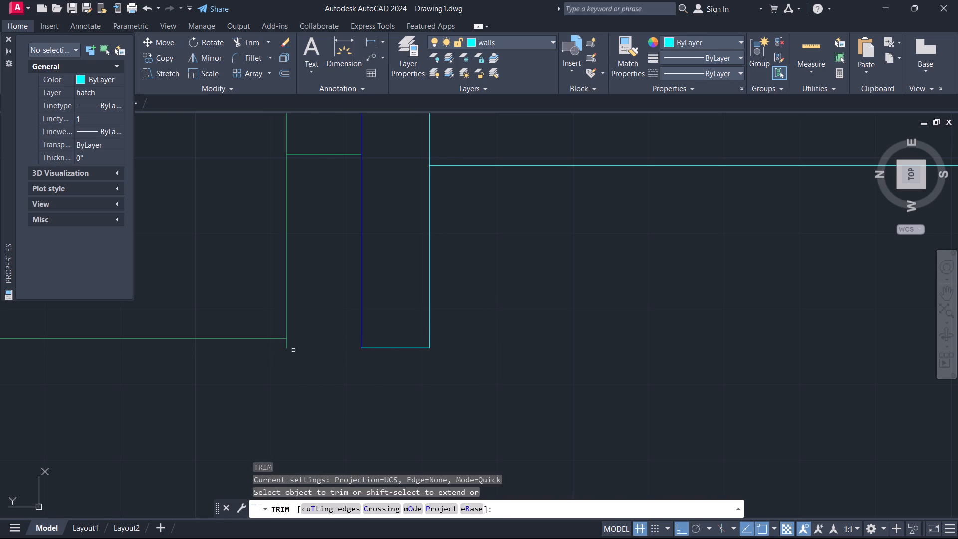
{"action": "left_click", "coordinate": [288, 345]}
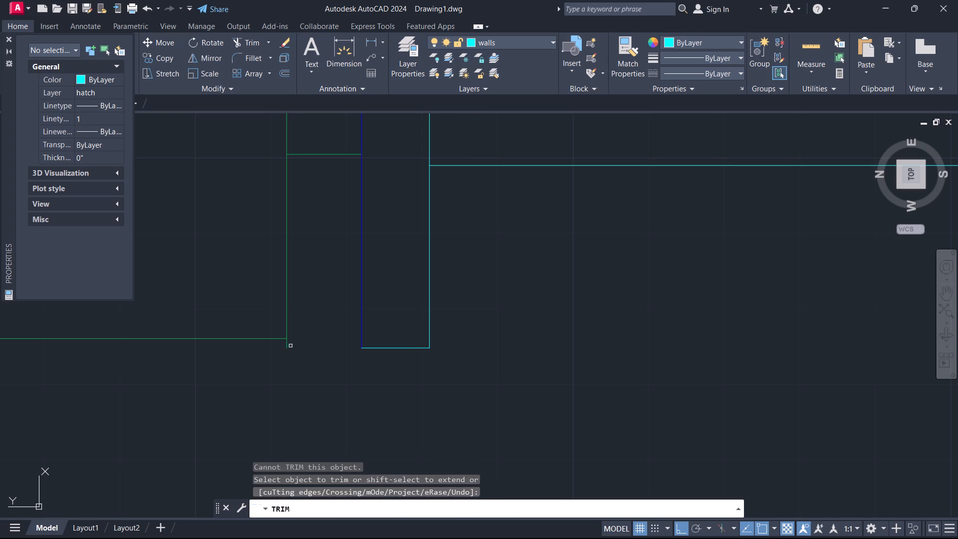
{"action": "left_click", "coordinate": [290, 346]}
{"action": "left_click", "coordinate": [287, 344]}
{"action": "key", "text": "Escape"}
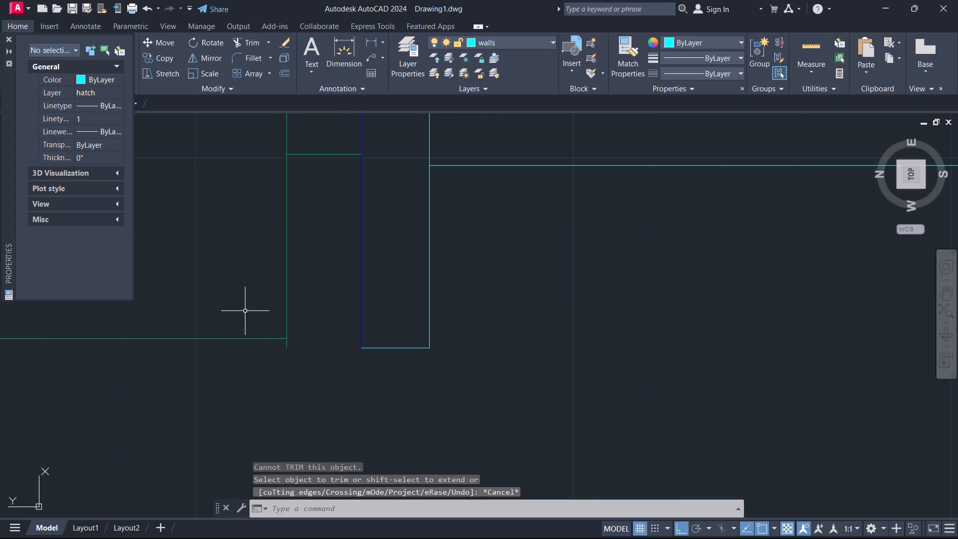
Draw a walls-layer line along the left paving strip's bottom, from its left blue edge to its right blue edge.
{"action": "scroll", "coordinate": [301, 300], "scroll_direction": "down", "scroll_amount": 1}
{"action": "scroll", "coordinate": [392, 309], "scroll_direction": "down", "scroll_amount": 1}
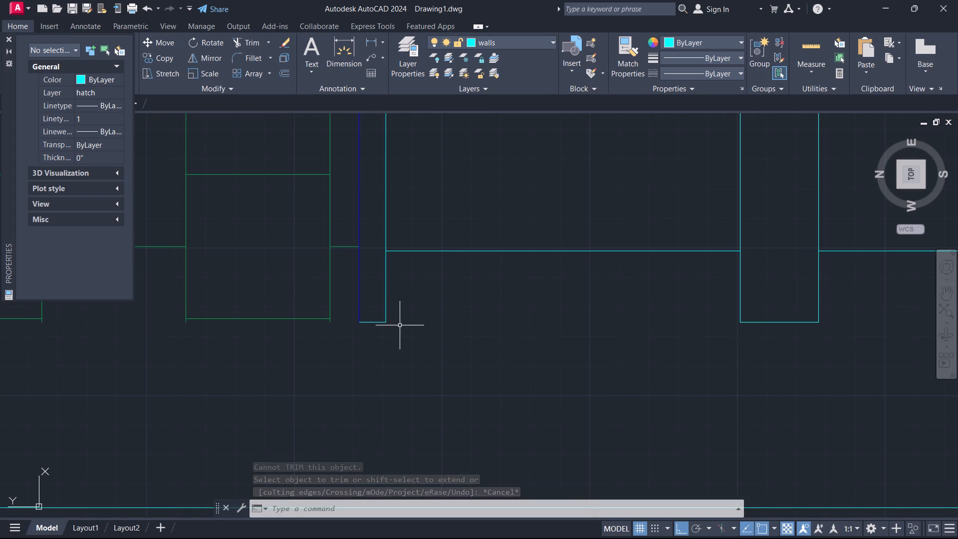
{"action": "key", "text": "Escape"}
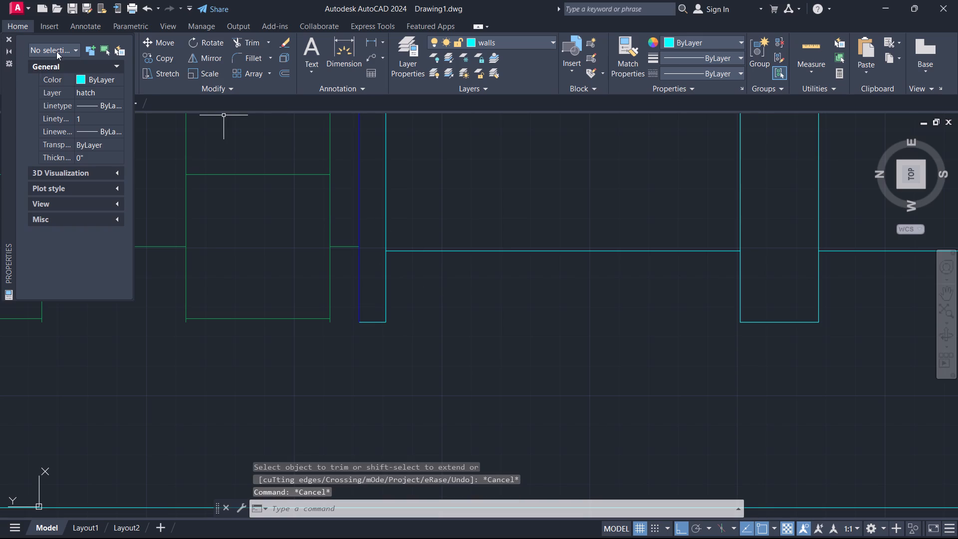
{"action": "left_click", "coordinate": [5, 39]}
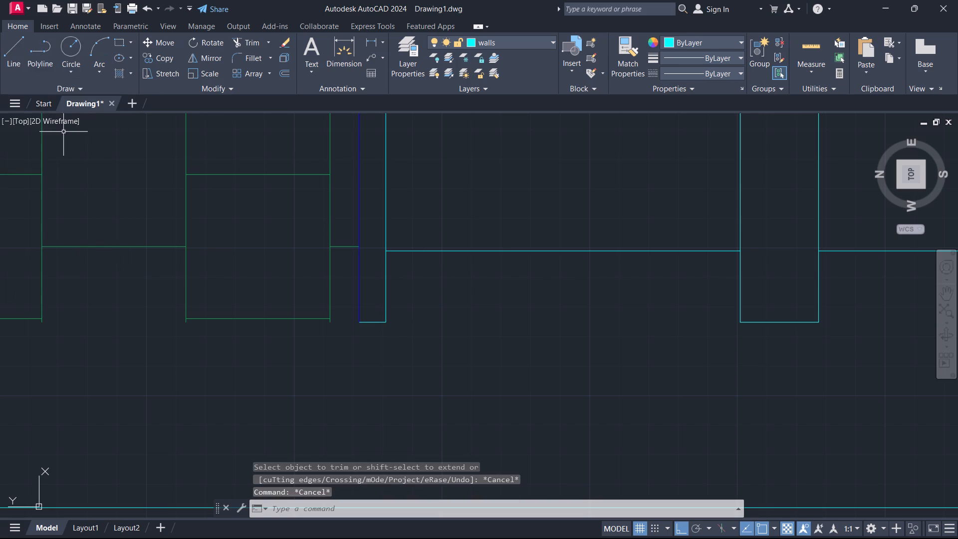
{"action": "scroll", "coordinate": [153, 297], "scroll_direction": "down", "scroll_amount": 2}
{"action": "middle_click_drag", "start_coordinate": [161, 333], "coordinate": [251, 353]}
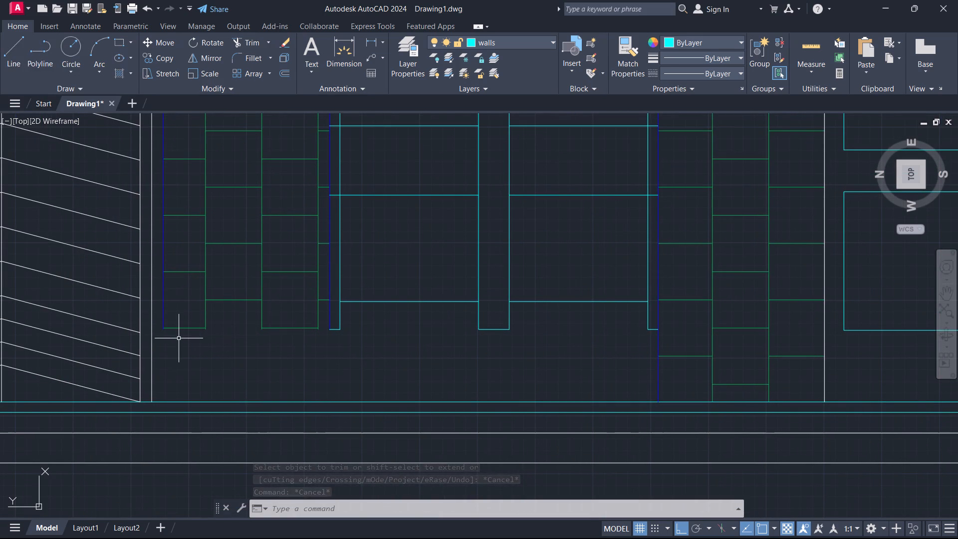
{"action": "key", "text": "l"}
{"action": "key", "text": "Return"}
{"action": "scroll", "coordinate": [174, 335], "scroll_direction": "up", "scroll_amount": 3}
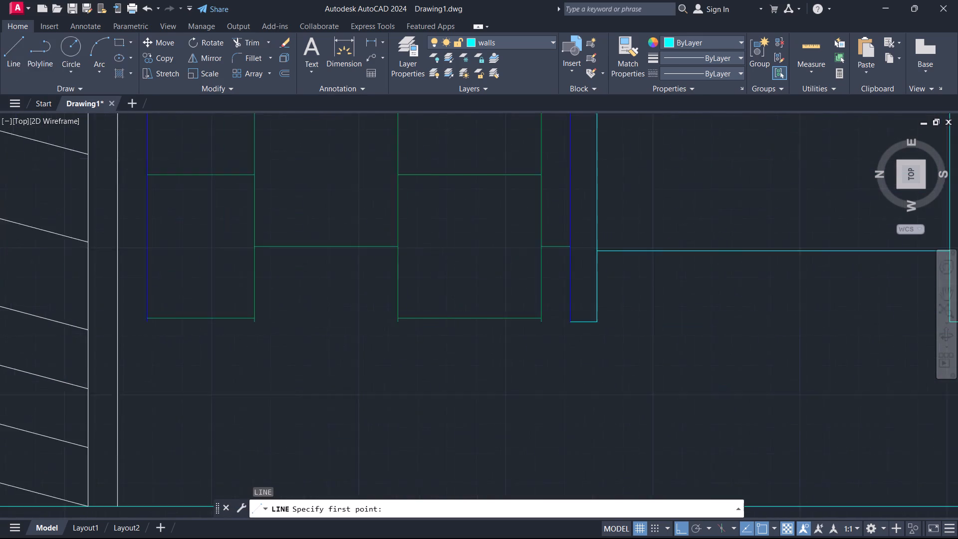
{"action": "left_click", "coordinate": [126, 318]}
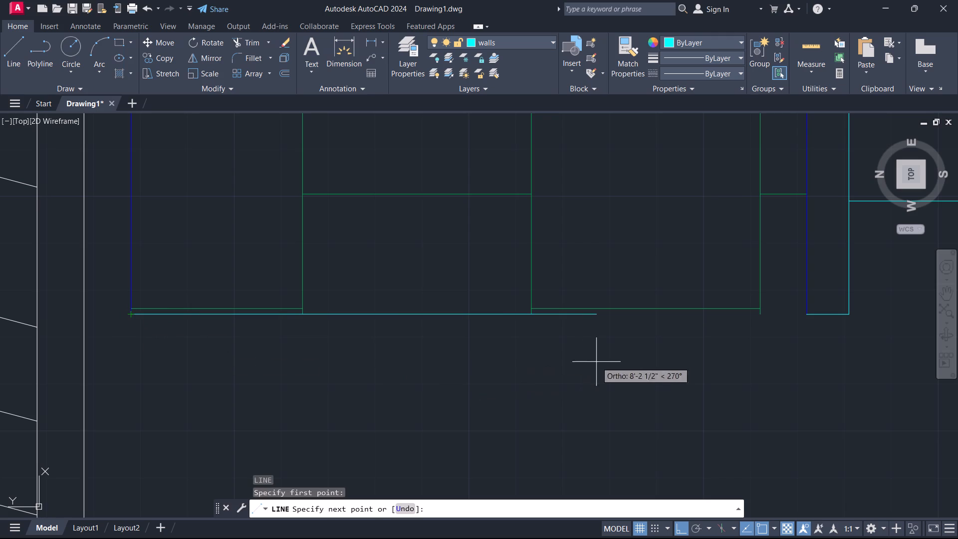
{"action": "left_click", "coordinate": [806, 342]}
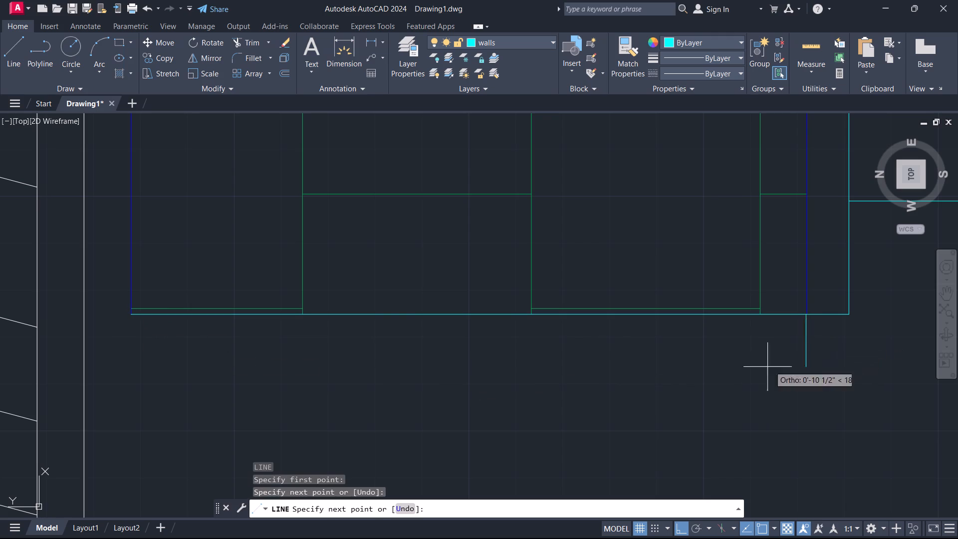
{"action": "key", "text": "Escape"}
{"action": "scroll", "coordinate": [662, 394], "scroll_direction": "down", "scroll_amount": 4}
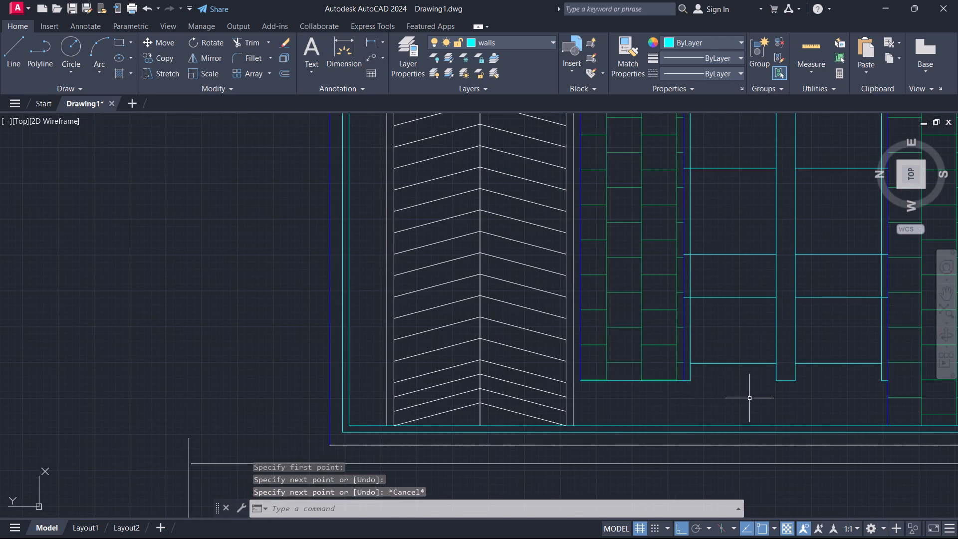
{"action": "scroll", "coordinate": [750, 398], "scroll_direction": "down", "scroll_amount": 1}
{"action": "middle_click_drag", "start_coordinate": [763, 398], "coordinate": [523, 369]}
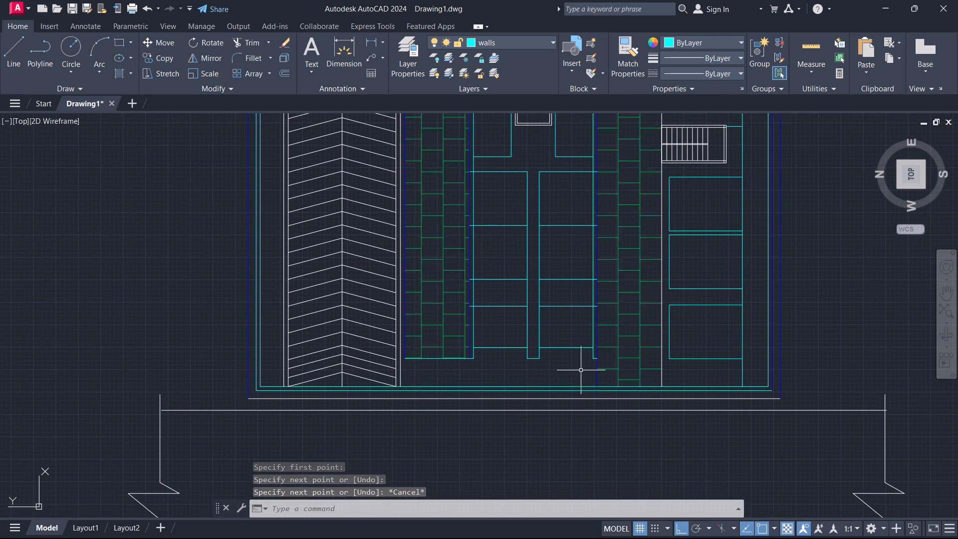
Extend the short cyan line at the central block's lower end across the right paving strip to its white outer edge.
{"action": "scroll", "coordinate": [562, 370], "scroll_direction": "up", "scroll_amount": 2}
{"action": "type", "text": "ex"}
{"action": "key", "text": "Return"}
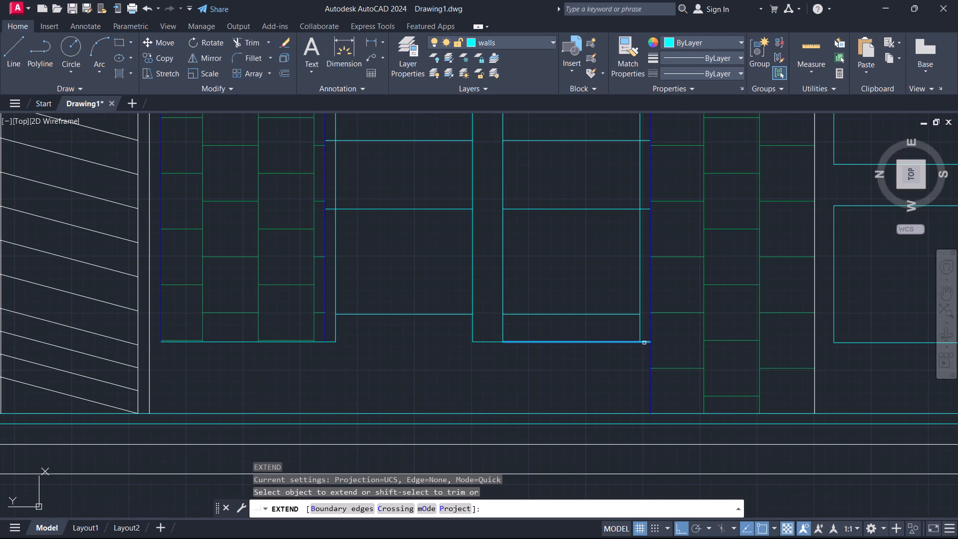
{"action": "left_click", "coordinate": [647, 343]}
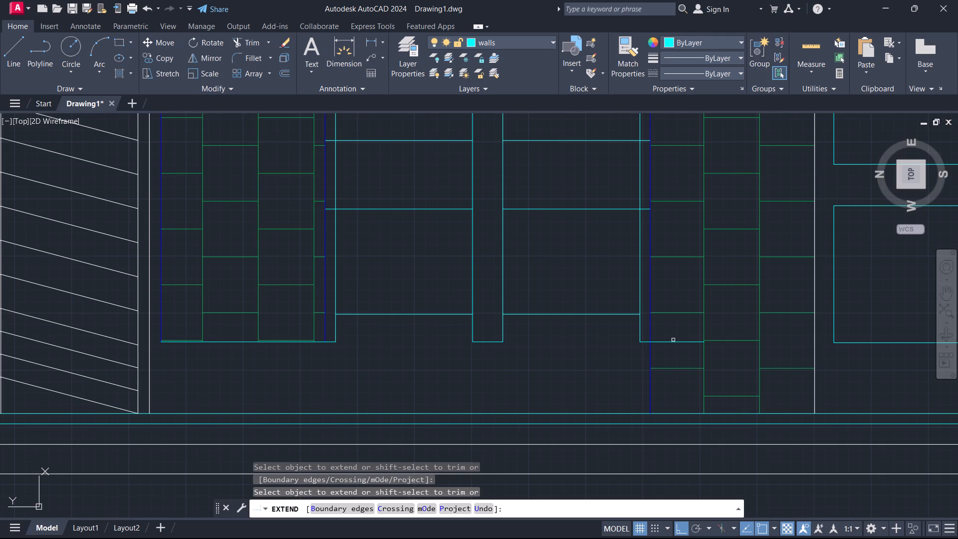
{"action": "left_click", "coordinate": [674, 341]}
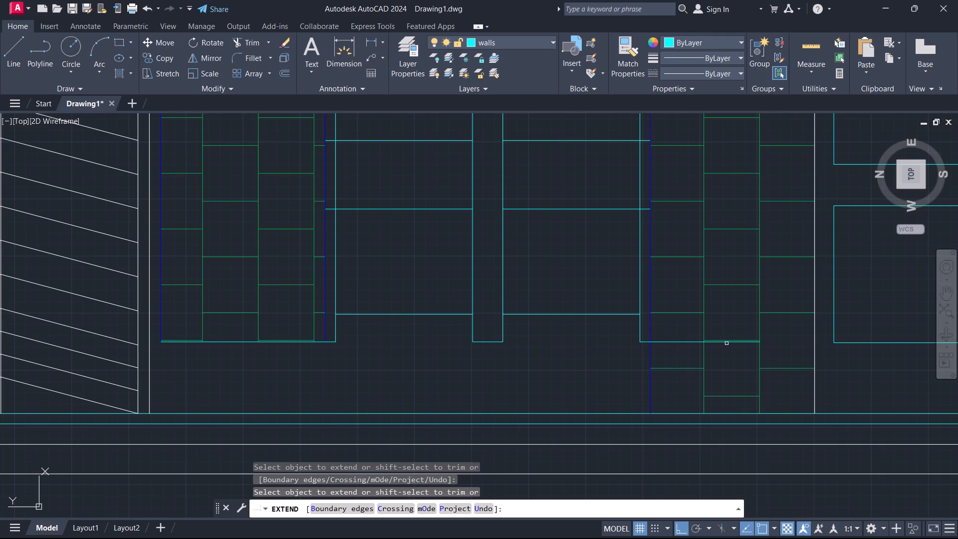
{"action": "left_click", "coordinate": [729, 343]}
{"action": "key", "text": "Escape"}
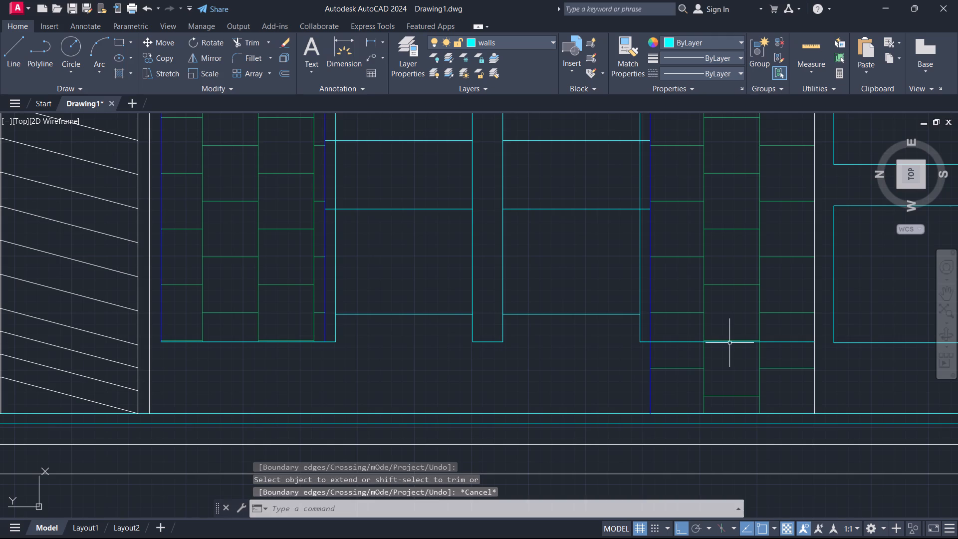
Trim the edge lines and green paving hatch projecting below the cyan line at the right paving strip's lower end.
{"action": "key", "text": "t"}
{"action": "key", "text": "r"}
{"action": "key", "text": "Return"}
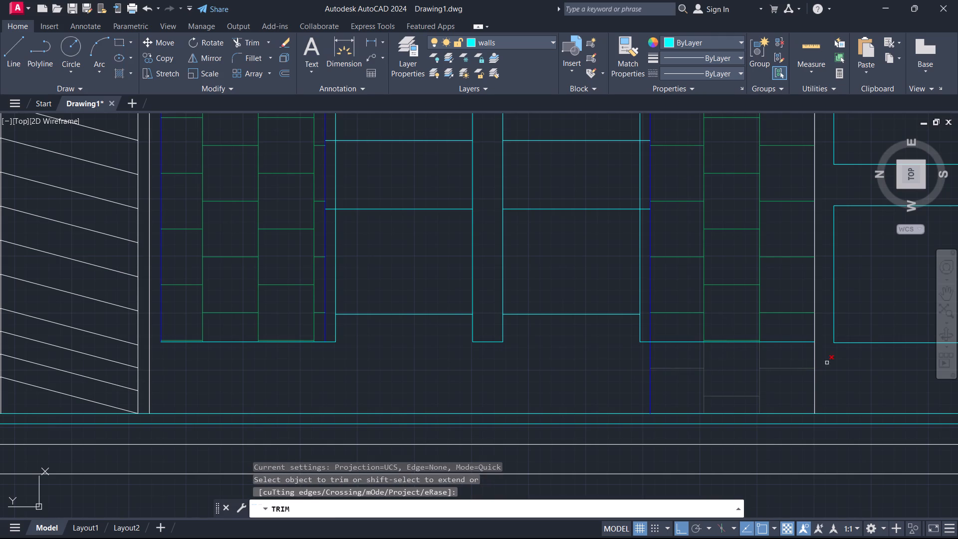
{"action": "left_click_drag", "start_coordinate": [837, 362], "coordinate": [830, 365]}
{"action": "left_click", "coordinate": [623, 384]}
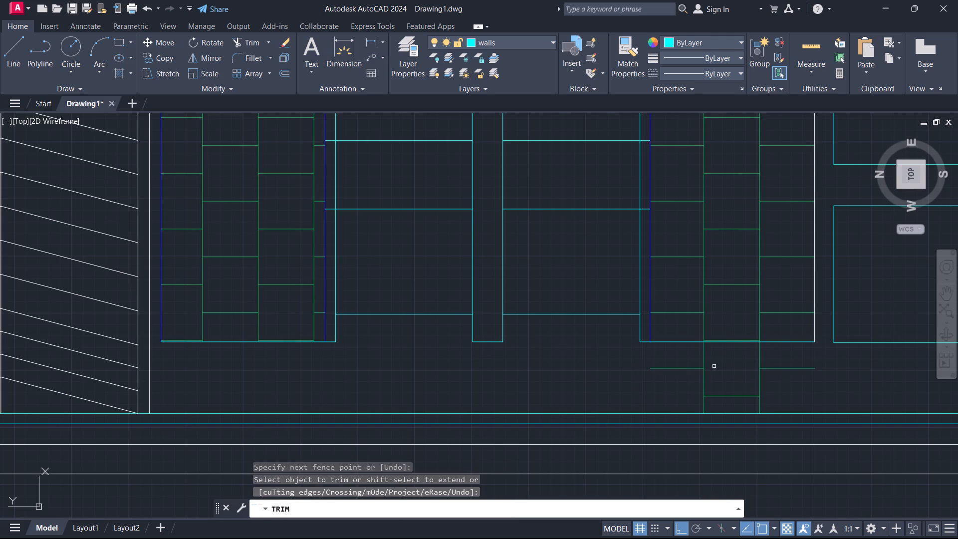
{"action": "left_click", "coordinate": [704, 369]}
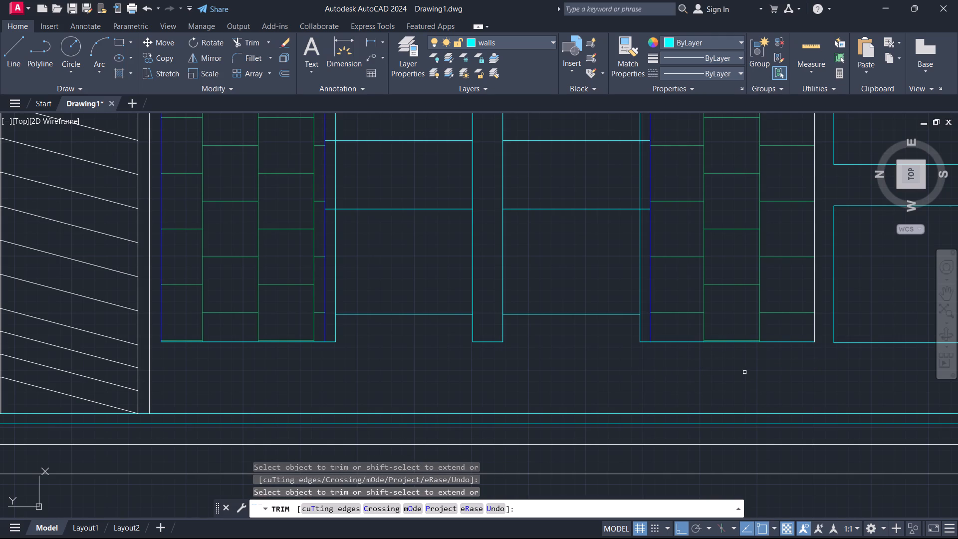
{"action": "key", "text": "Escape"}
Change the colour of the right paving strip's white outer edge line to Blue.
{"action": "scroll", "coordinate": [743, 373], "scroll_direction": "down", "scroll_amount": 1}
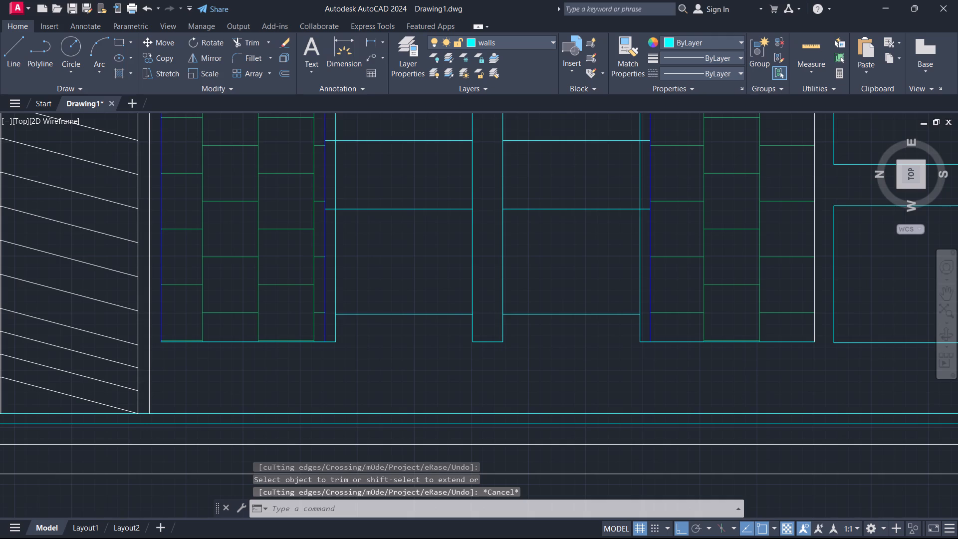
{"action": "left_click", "coordinate": [788, 296]}
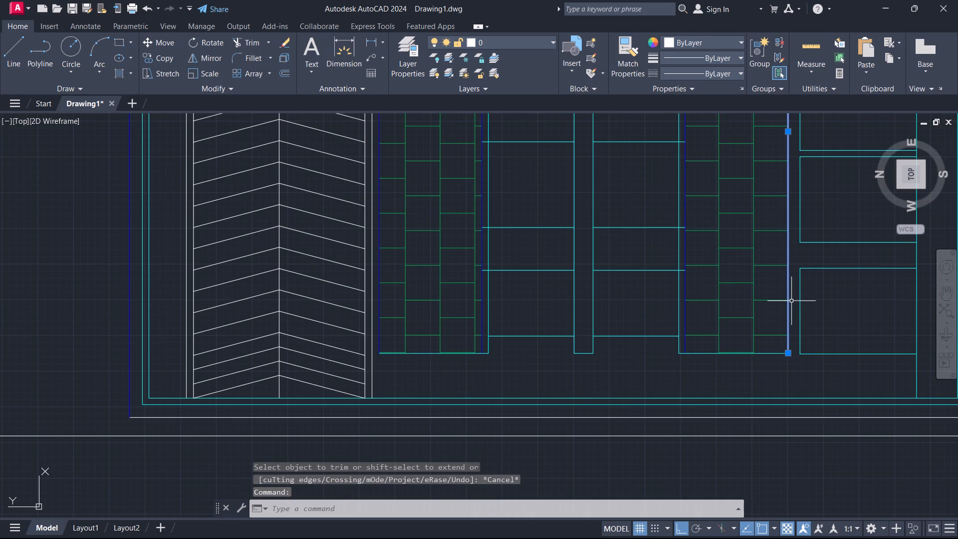
{"action": "key", "text": "ctrl+1"}
{"action": "left_click", "coordinate": [105, 79]}
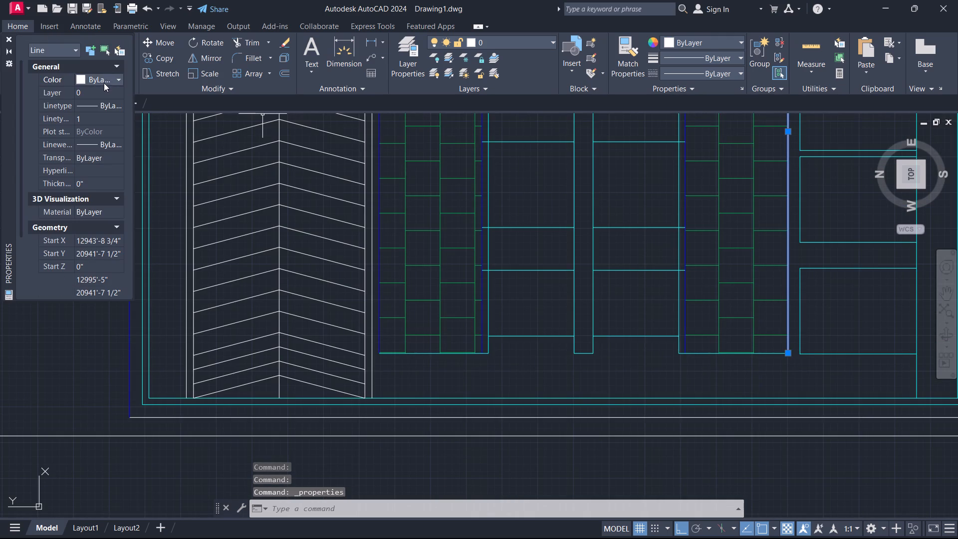
{"action": "left_click", "coordinate": [117, 77]}
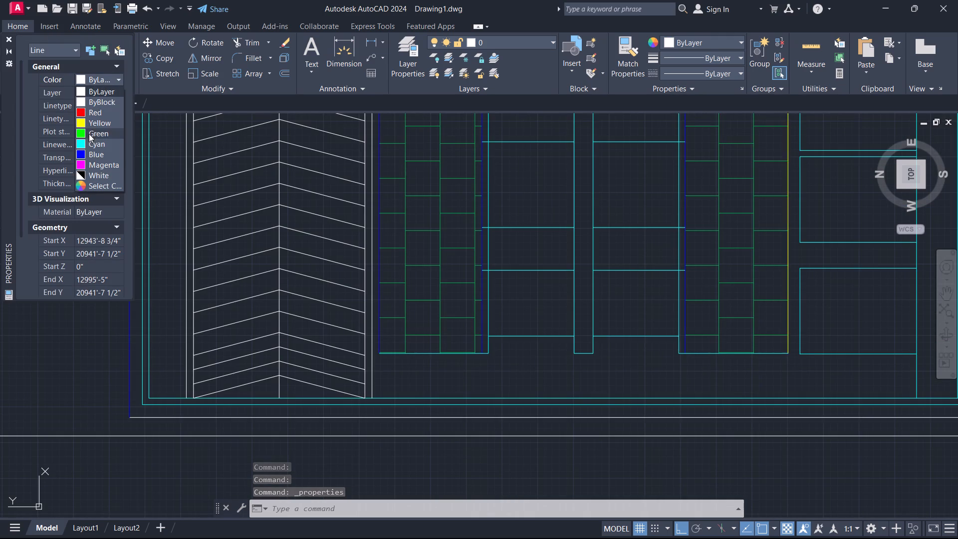
{"action": "left_click", "coordinate": [92, 154]}
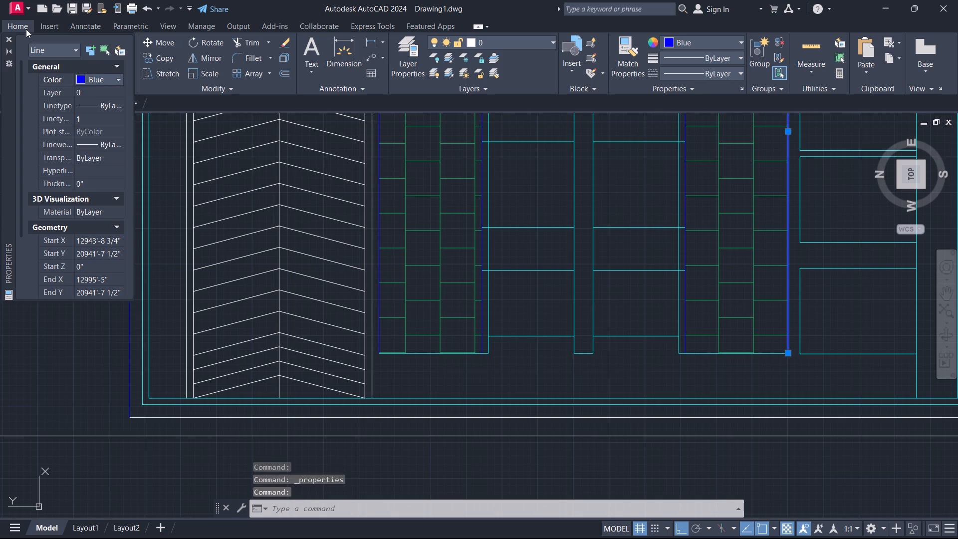
{"action": "key", "text": "Escape"}
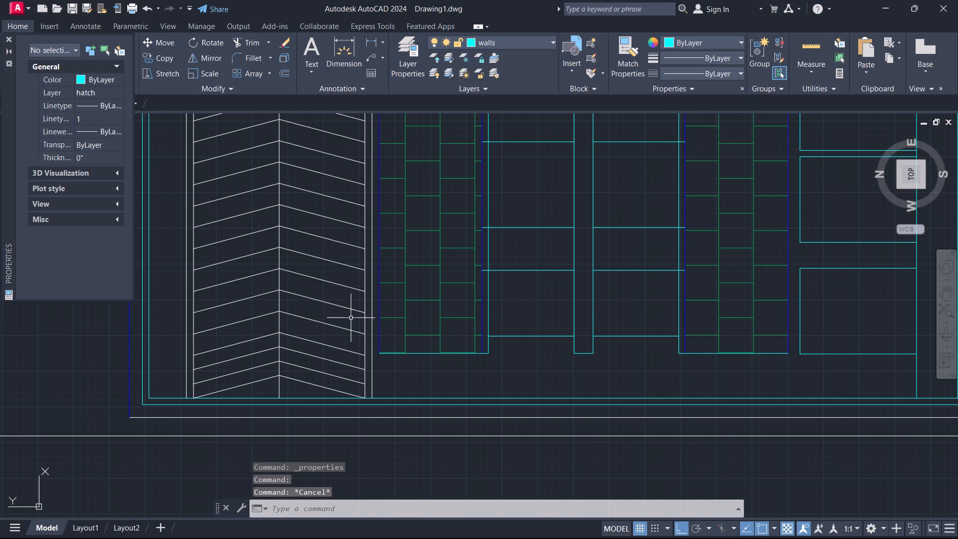
{"action": "key", "text": "Escape"}
{"action": "left_click", "coordinate": [9, 37]}
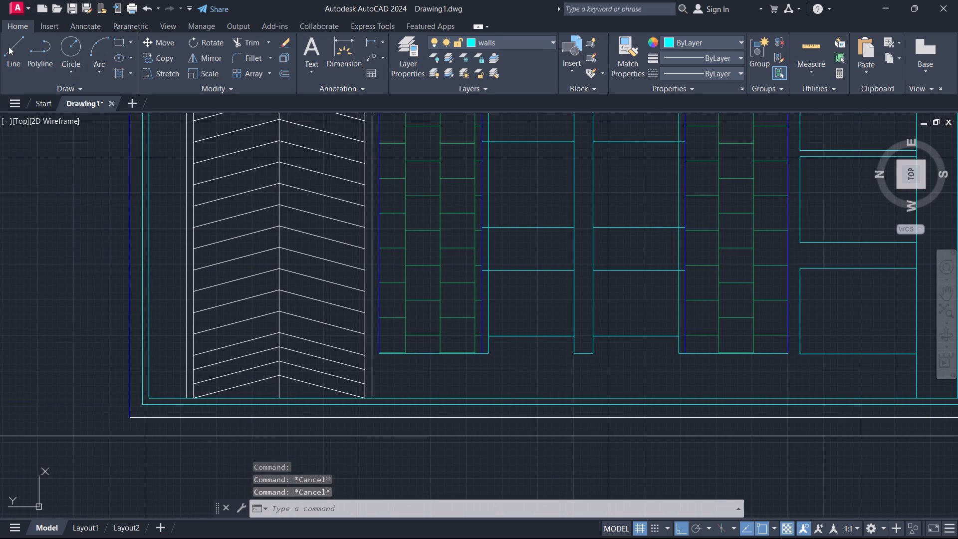
Create a layer named furniture with index colour 9 and make it the current layer.
{"action": "scroll", "coordinate": [226, 290], "scroll_direction": "down", "scroll_amount": 3}
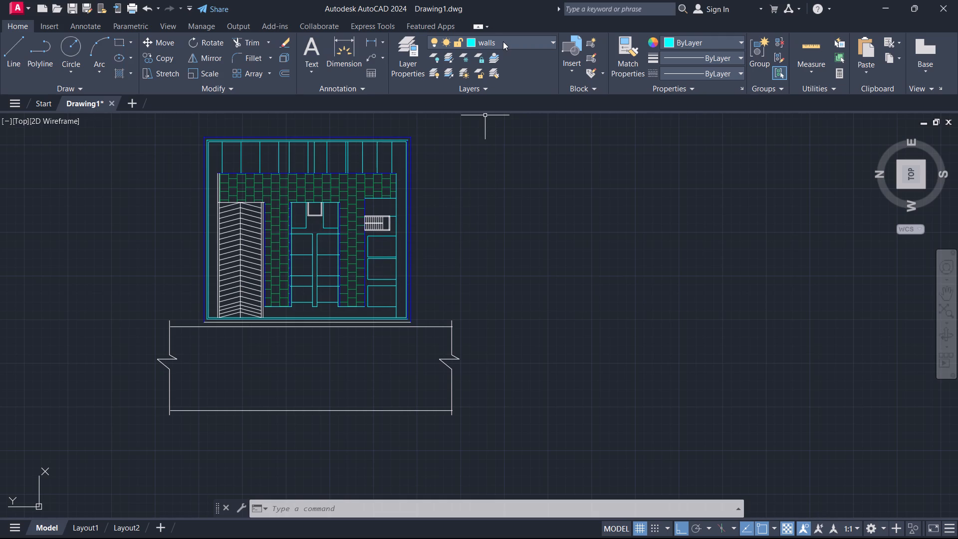
{"action": "double_click", "coordinate": [412, 55]}
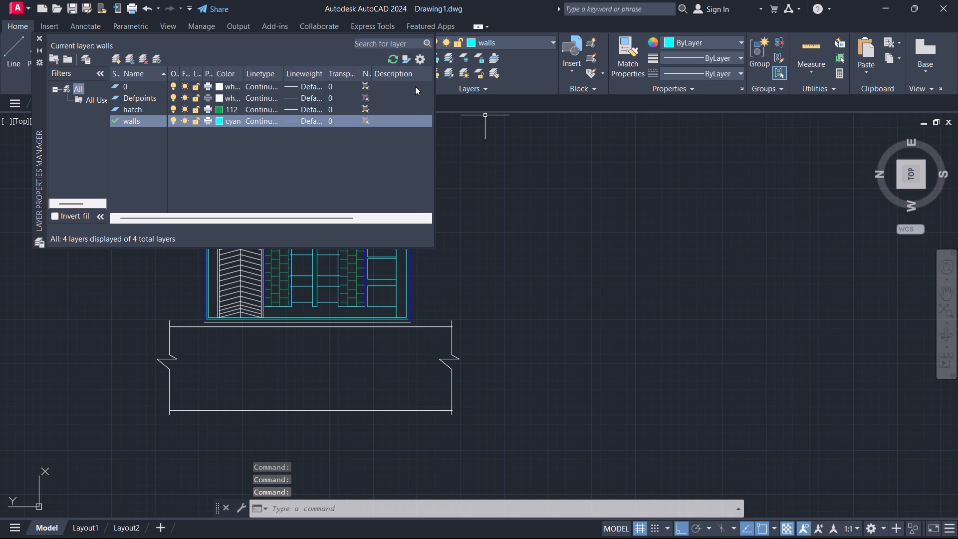
{"action": "left_click", "coordinate": [118, 58]}
{"action": "key", "text": "BackSpace"}
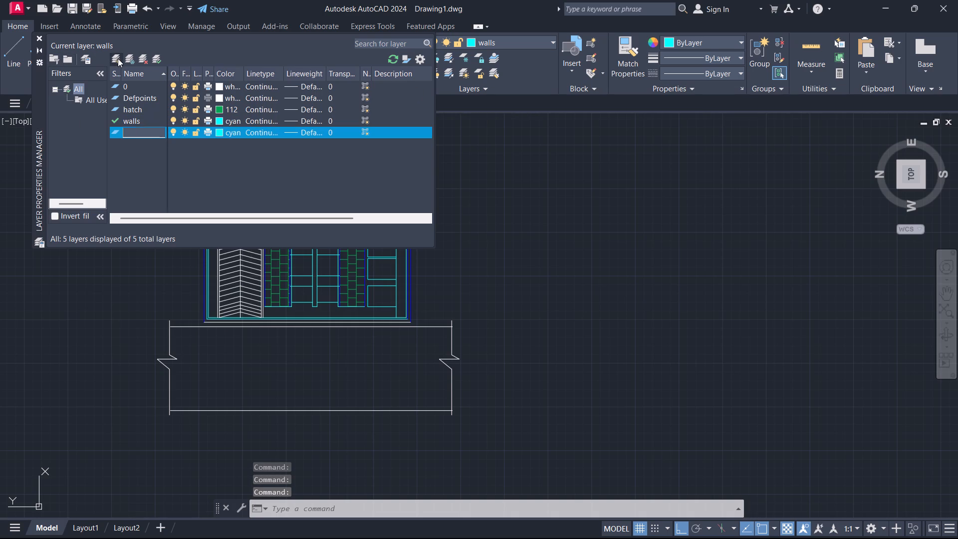
{"action": "type", "text": "furniture"}
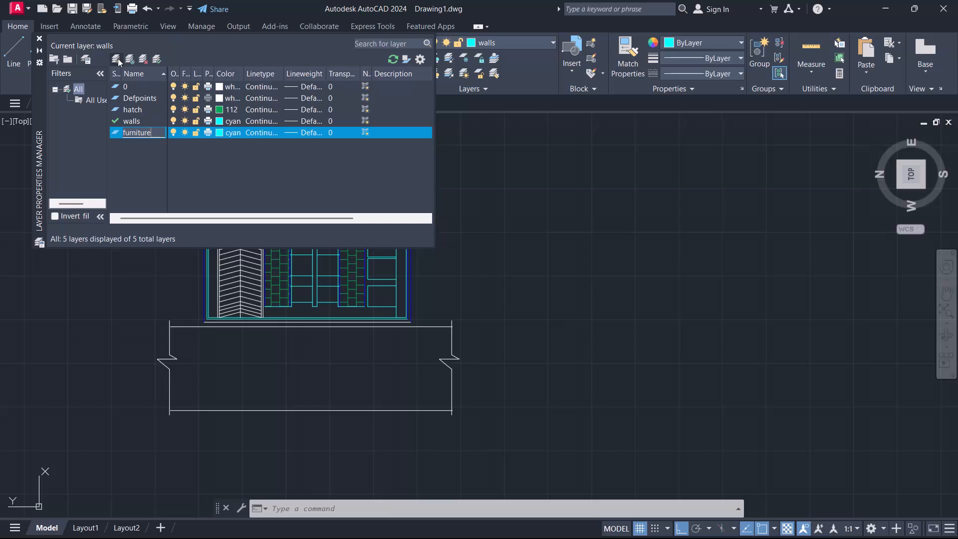
{"action": "left_click", "coordinate": [220, 134]}
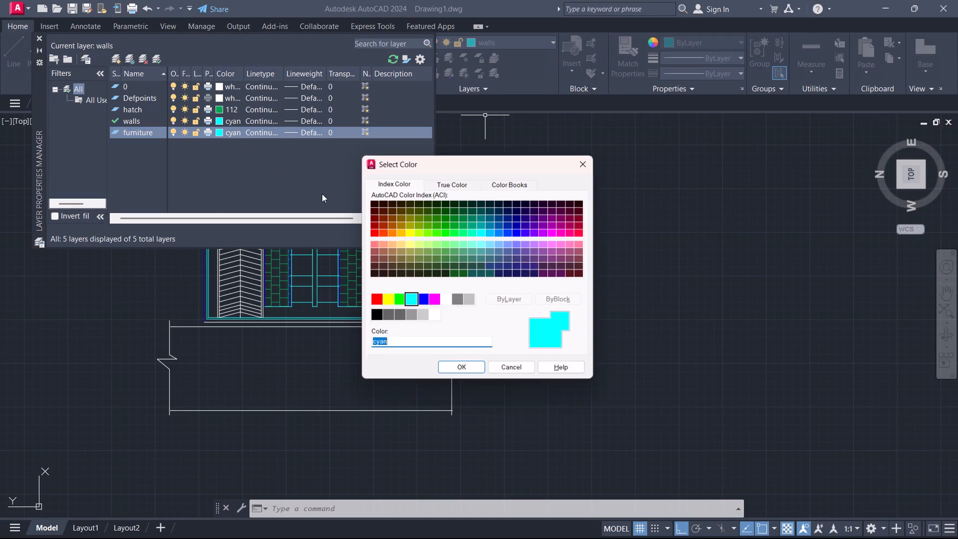
{"action": "left_click", "coordinate": [467, 302]}
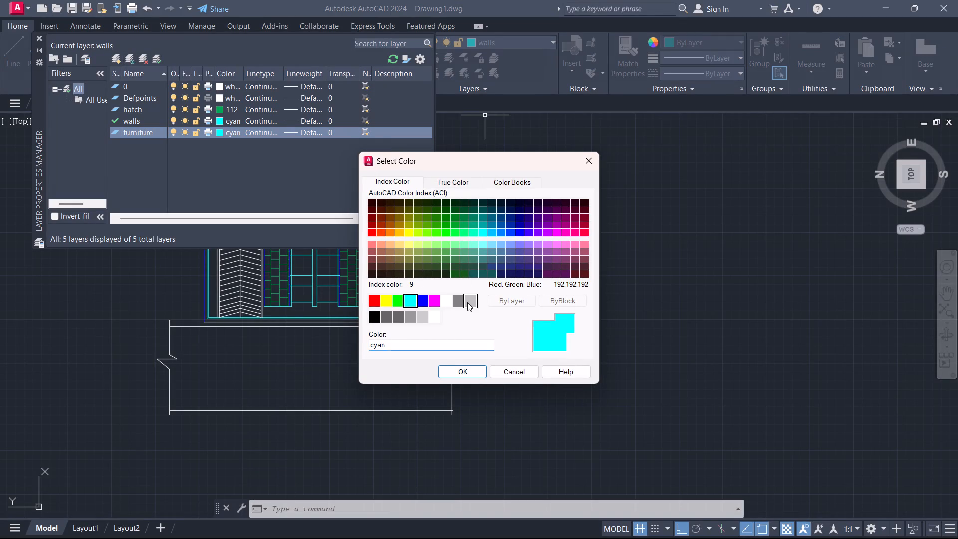
{"action": "left_click", "coordinate": [468, 373]}
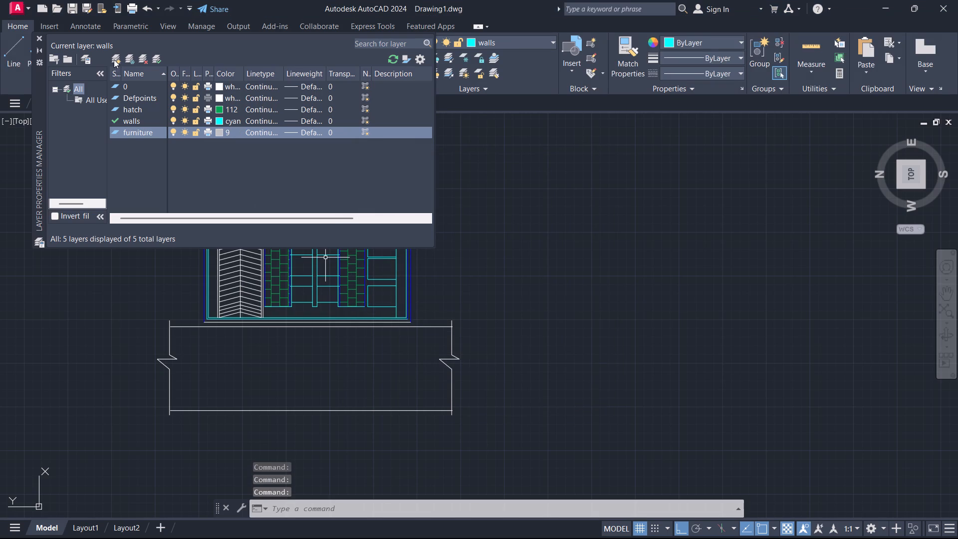
{"action": "left_click", "coordinate": [155, 58]}
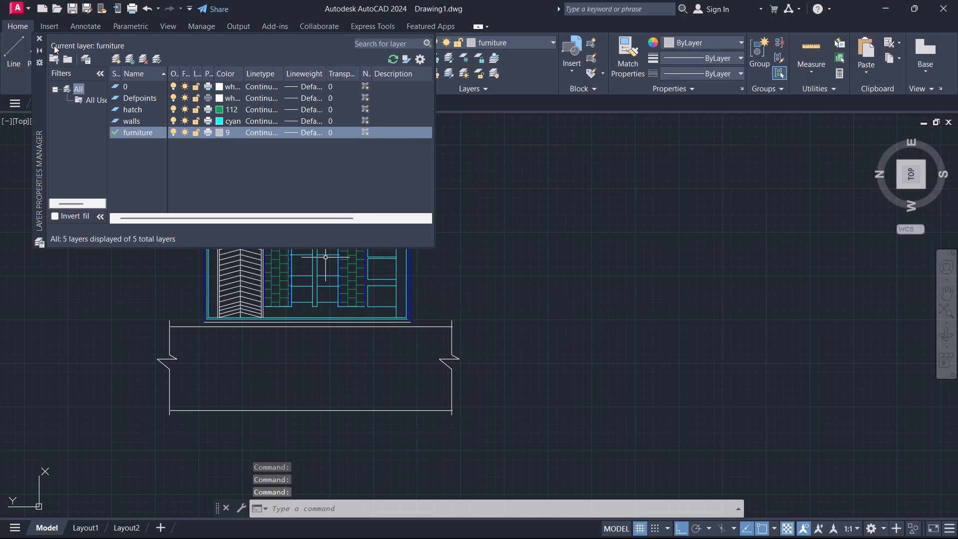
{"action": "left_click", "coordinate": [37, 38]}
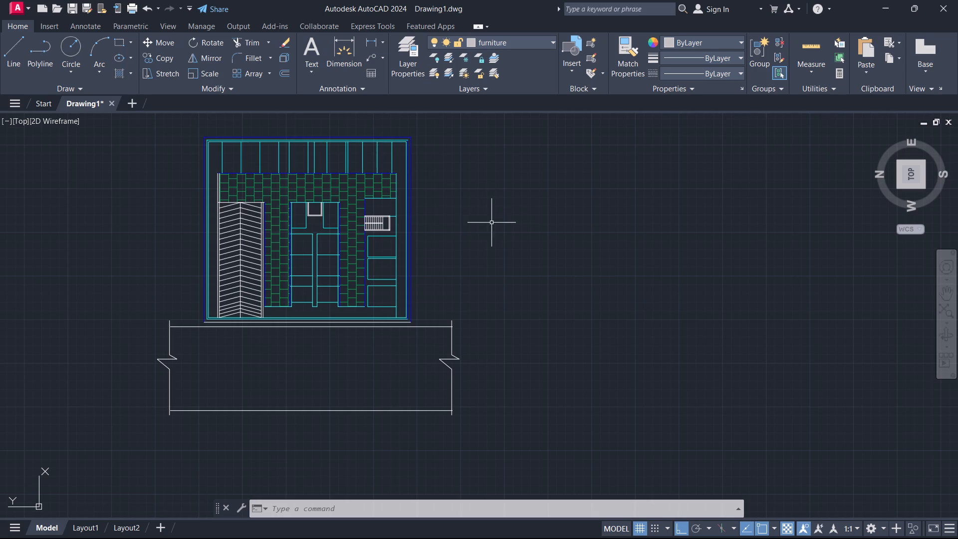
Insert the dynamic Vehicle block from the recent blocks into the empty space to the right of the building.
{"action": "key", "text": "i"}
{"action": "key", "text": "Return"}
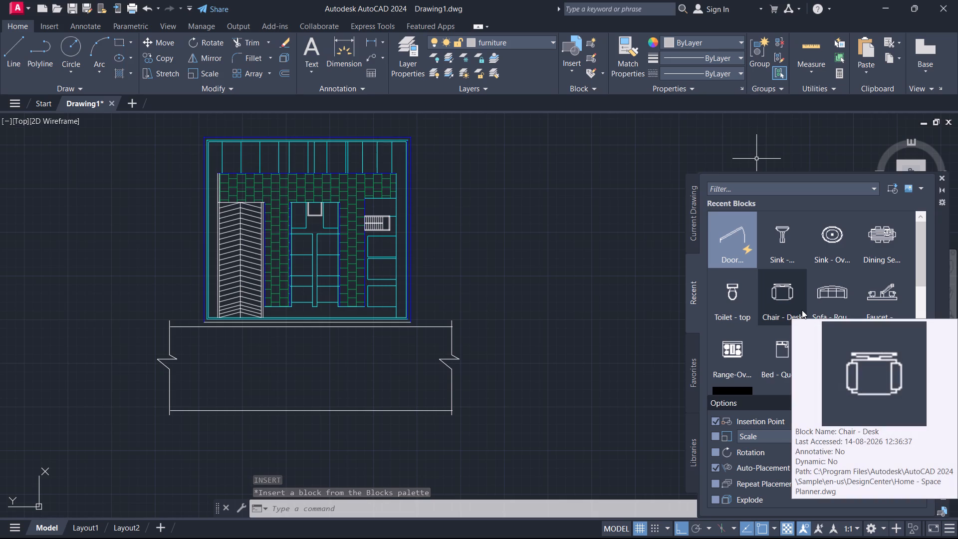
{"action": "scroll", "coordinate": [802, 310], "scroll_direction": "down", "scroll_amount": 3}
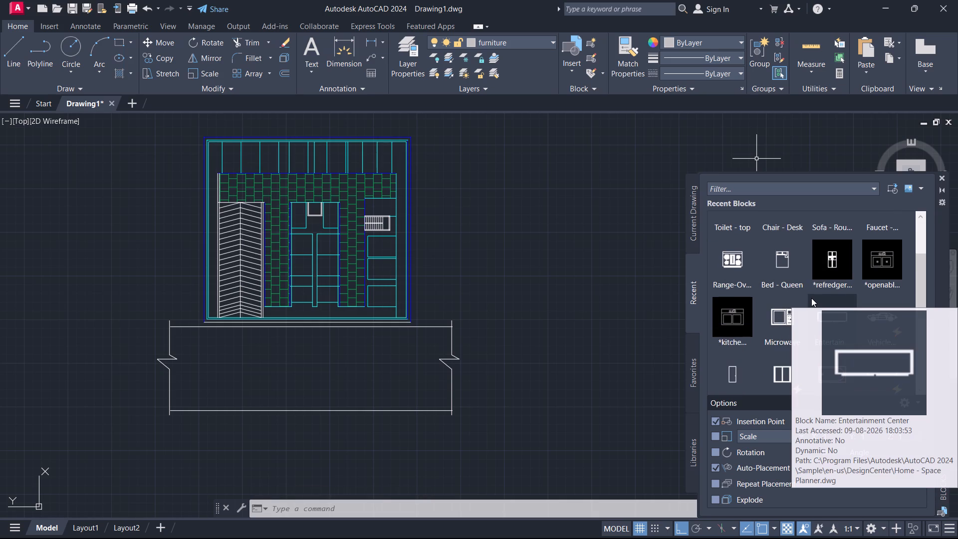
{"action": "scroll", "coordinate": [811, 298], "scroll_direction": "down", "scroll_amount": 5}
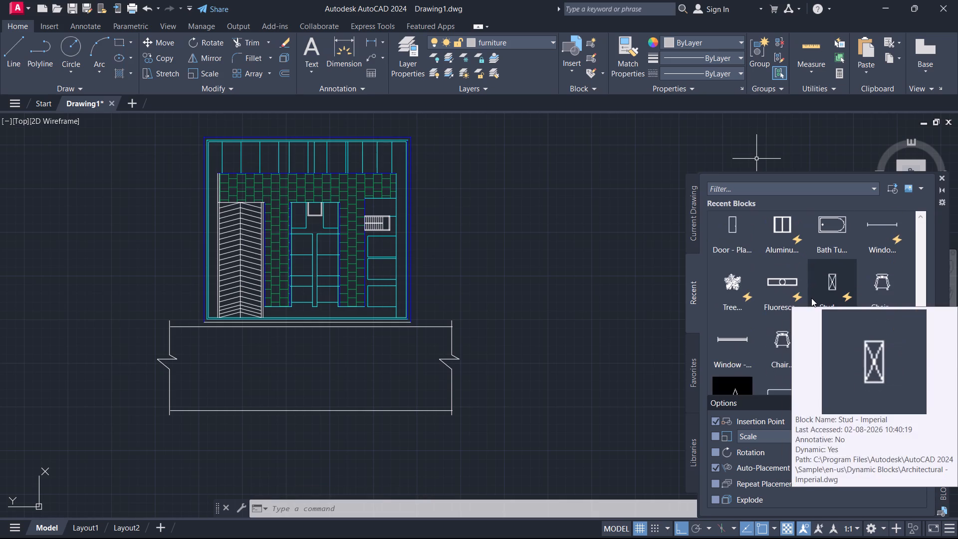
{"action": "scroll", "coordinate": [811, 298], "scroll_direction": "up", "scroll_amount": 11}
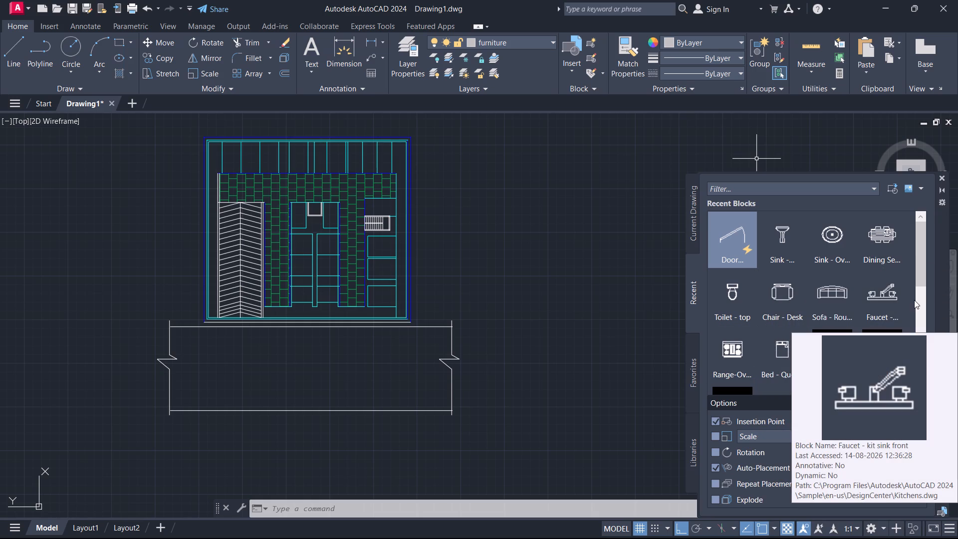
{"action": "scroll", "coordinate": [918, 296], "scroll_direction": "down", "scroll_amount": 3}
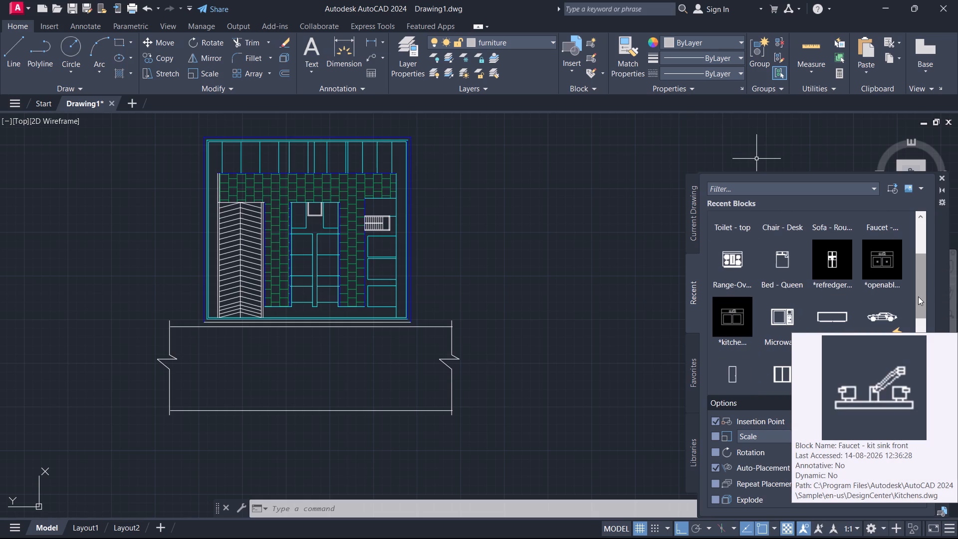
{"action": "scroll", "coordinate": [918, 296], "scroll_direction": "down", "scroll_amount": 4}
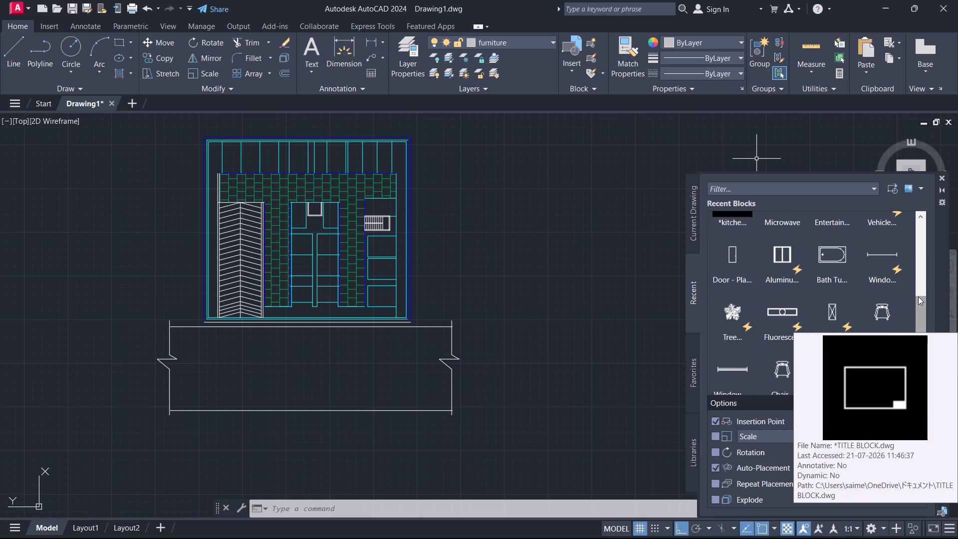
{"action": "scroll", "coordinate": [918, 296], "scroll_direction": "down", "scroll_amount": 5}
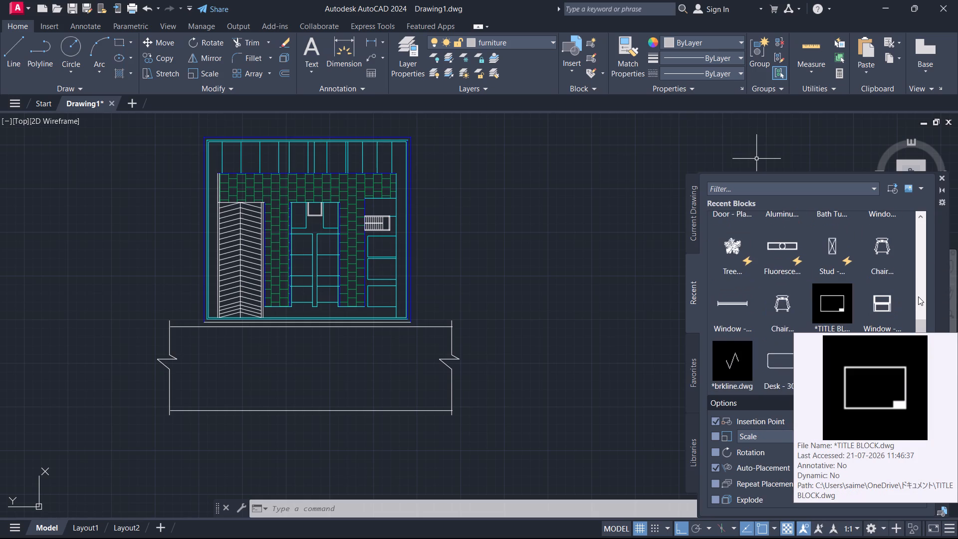
{"action": "scroll", "coordinate": [917, 292], "scroll_direction": "up", "scroll_amount": 3}
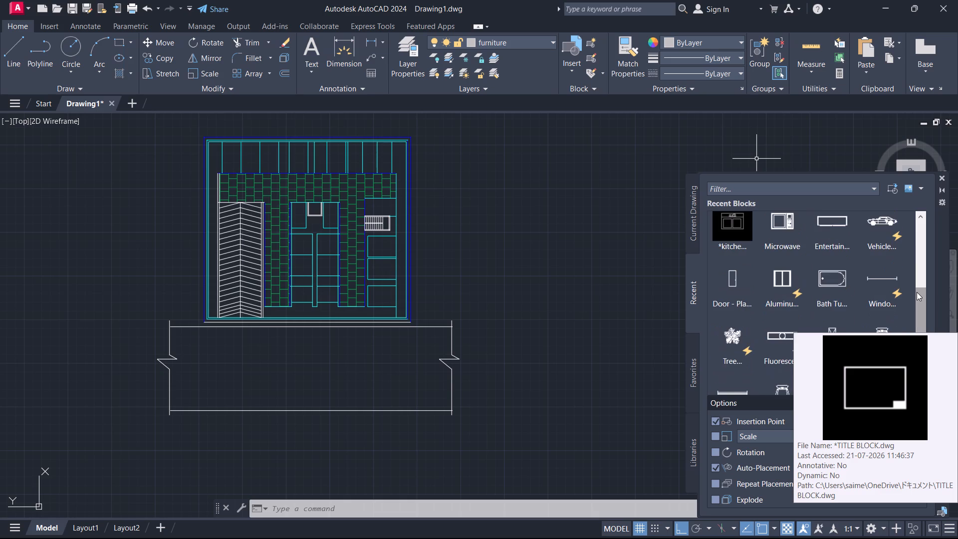
{"action": "scroll", "coordinate": [917, 292], "scroll_direction": "up", "scroll_amount": 5}
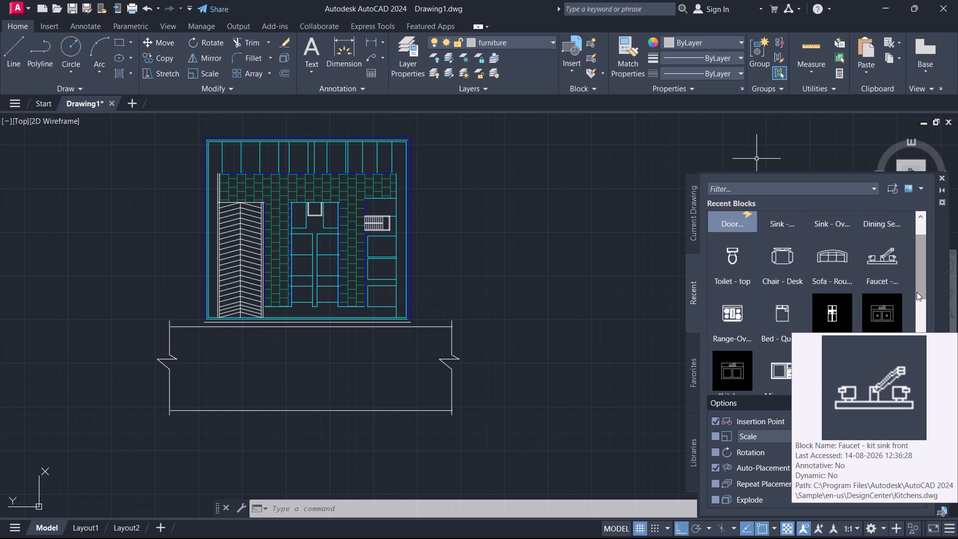
{"action": "scroll", "coordinate": [917, 292], "scroll_direction": "up", "scroll_amount": 6}
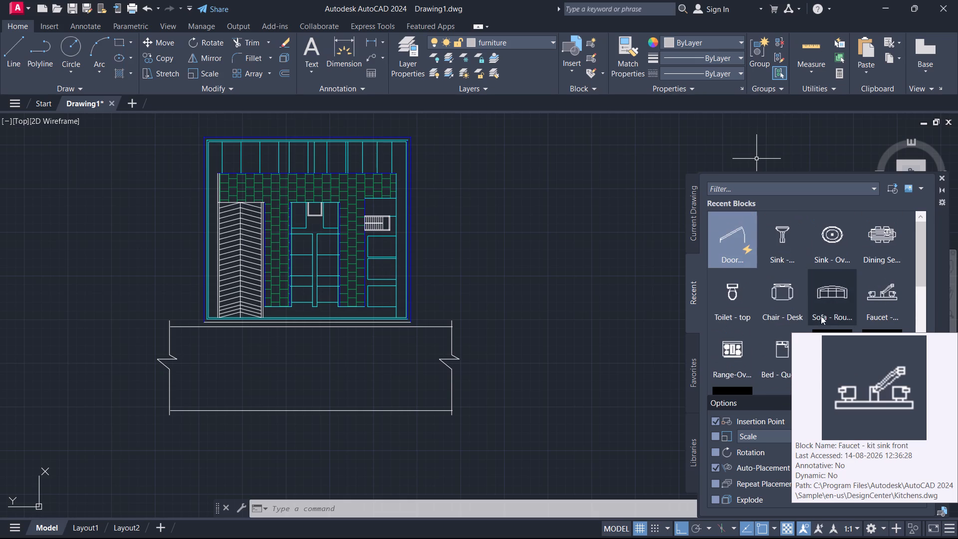
{"action": "scroll", "coordinate": [797, 289], "scroll_direction": "down", "scroll_amount": 2}
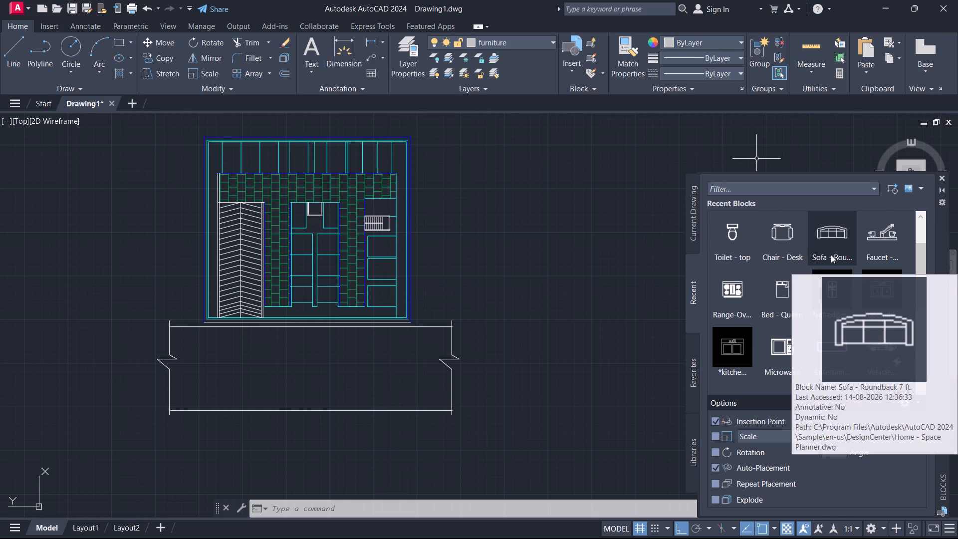
{"action": "scroll", "coordinate": [831, 255], "scroll_direction": "down", "scroll_amount": 3}
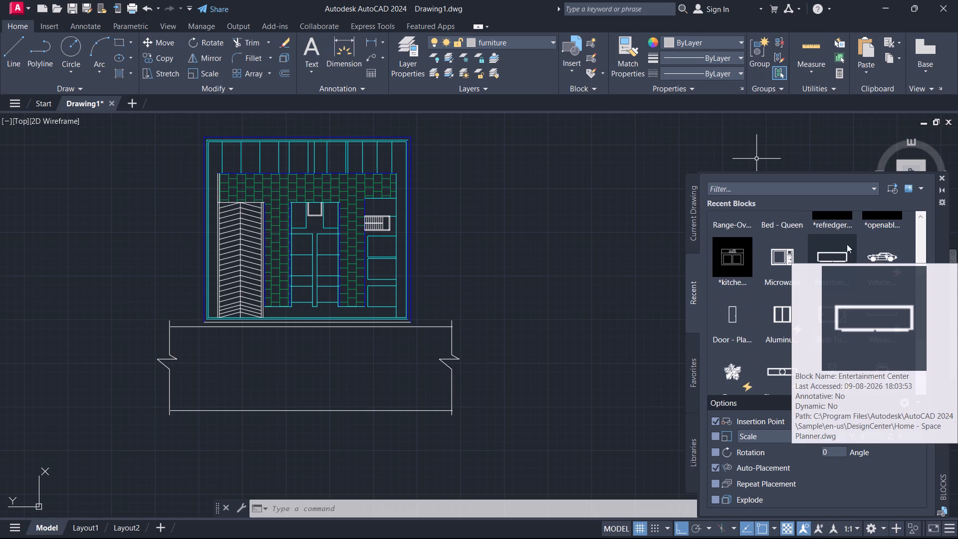
{"action": "left_click", "coordinate": [884, 248]}
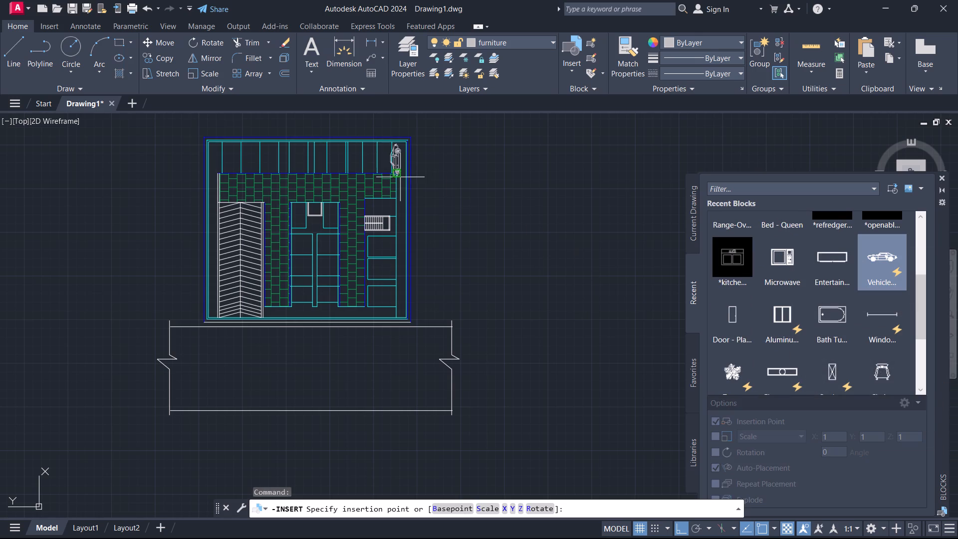
{"action": "left_click", "coordinate": [484, 206]}
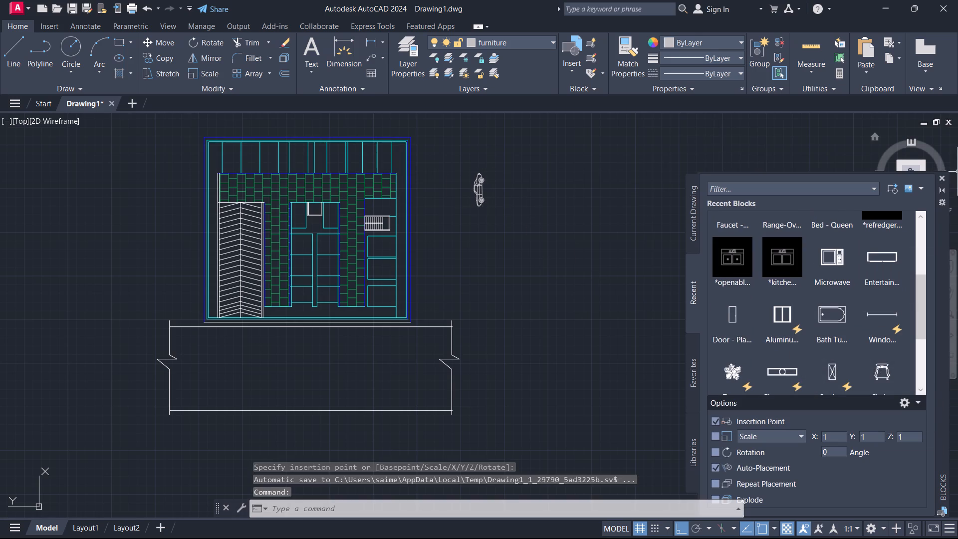
{"action": "left_click", "coordinate": [942, 175]}
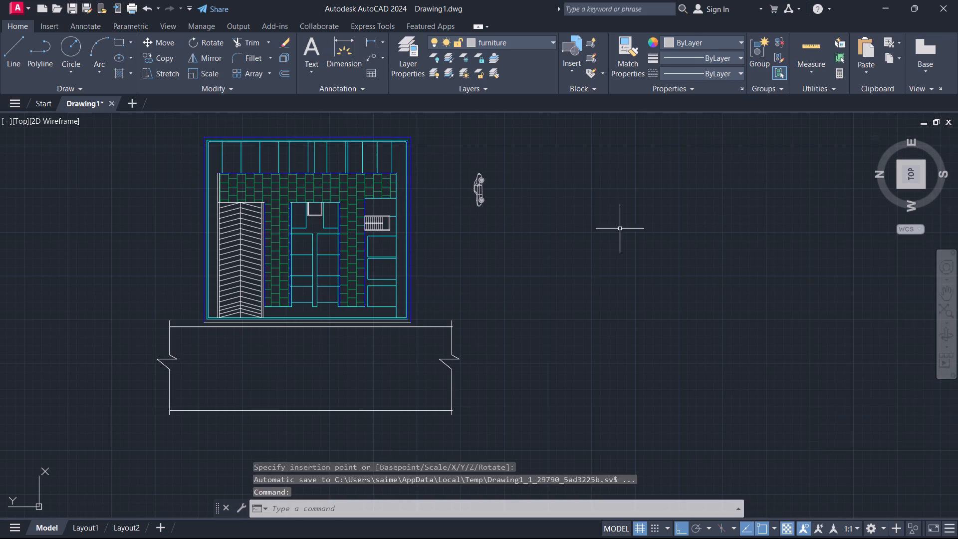
Switch the inserted vehicle block's view to Sports Car (Top).
{"action": "scroll", "coordinate": [467, 179], "scroll_direction": "up", "scroll_amount": 2}
{"action": "left_click", "coordinate": [485, 184]}
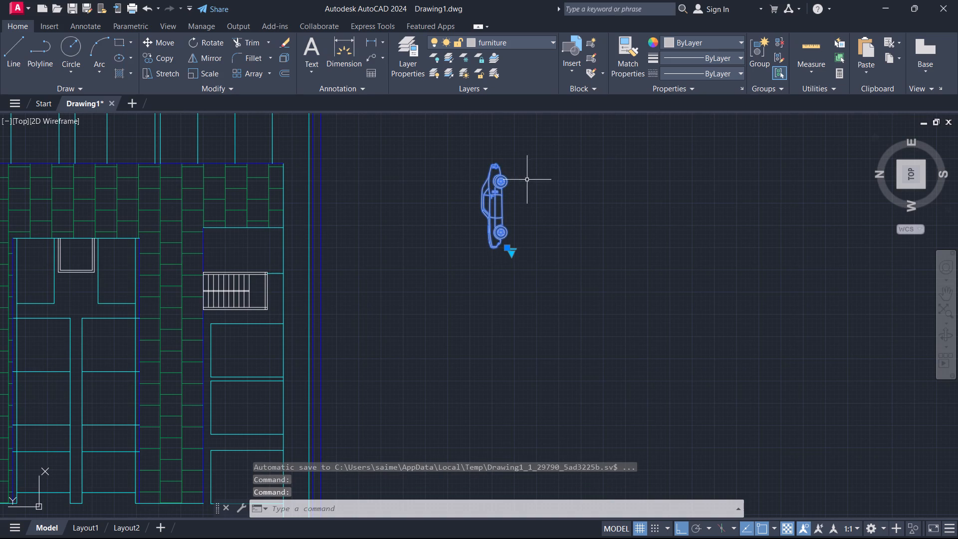
{"action": "left_click", "coordinate": [512, 252]}
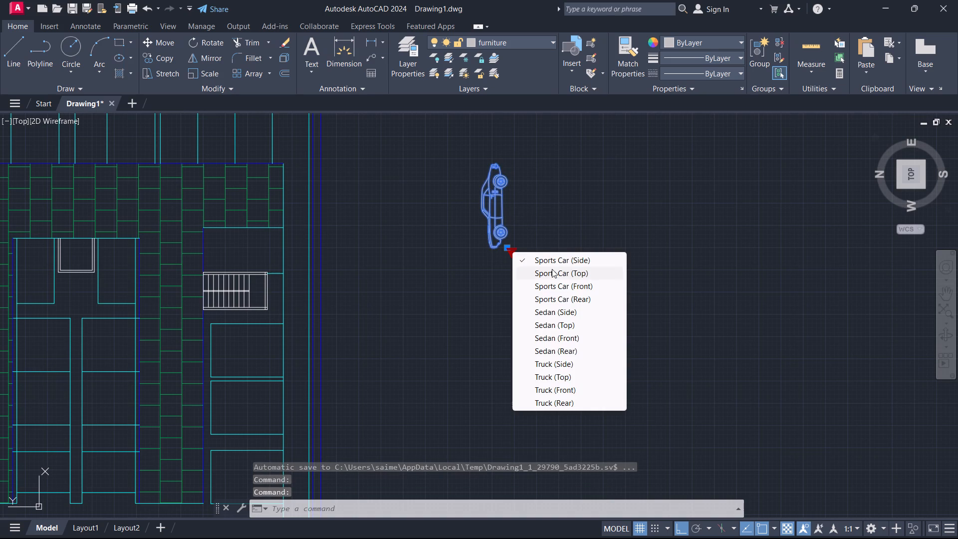
{"action": "left_click", "coordinate": [567, 272]}
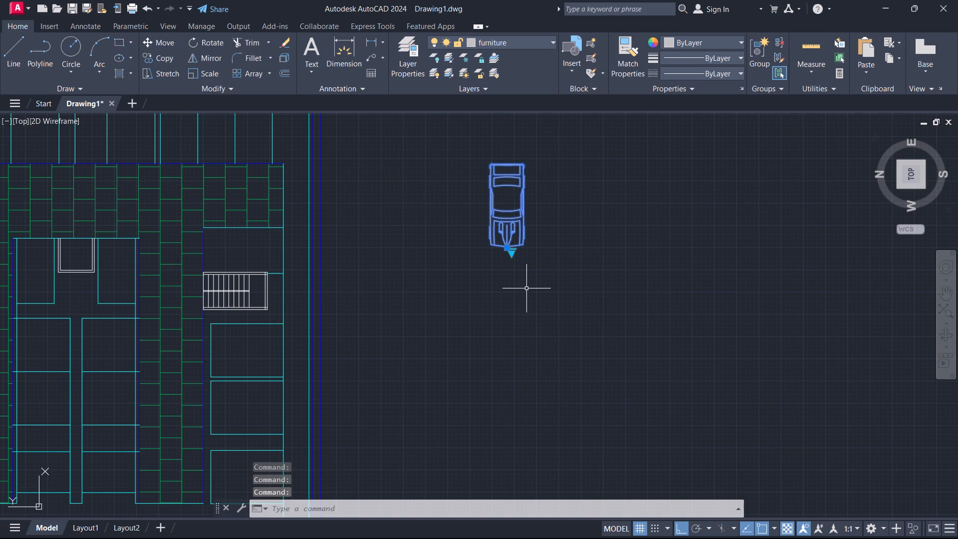
{"action": "key", "text": "Return"}
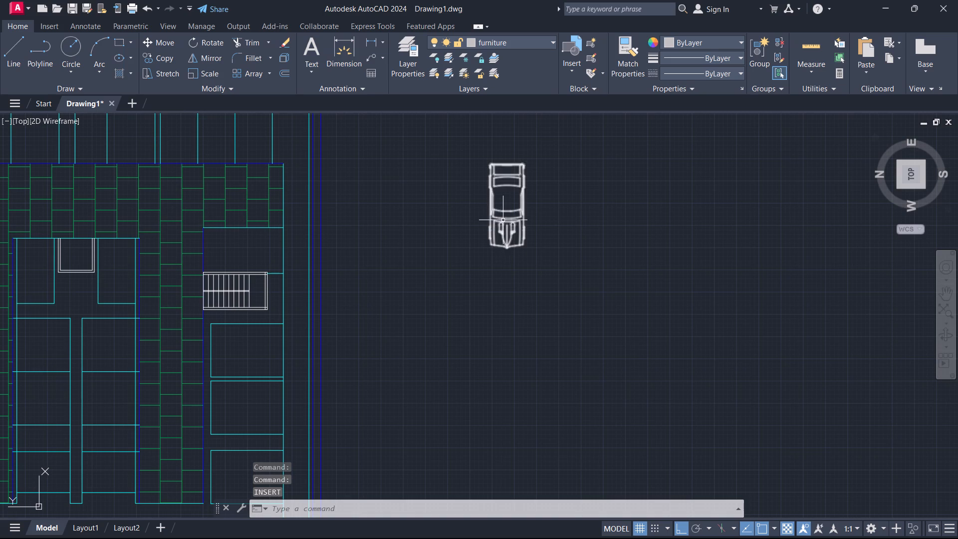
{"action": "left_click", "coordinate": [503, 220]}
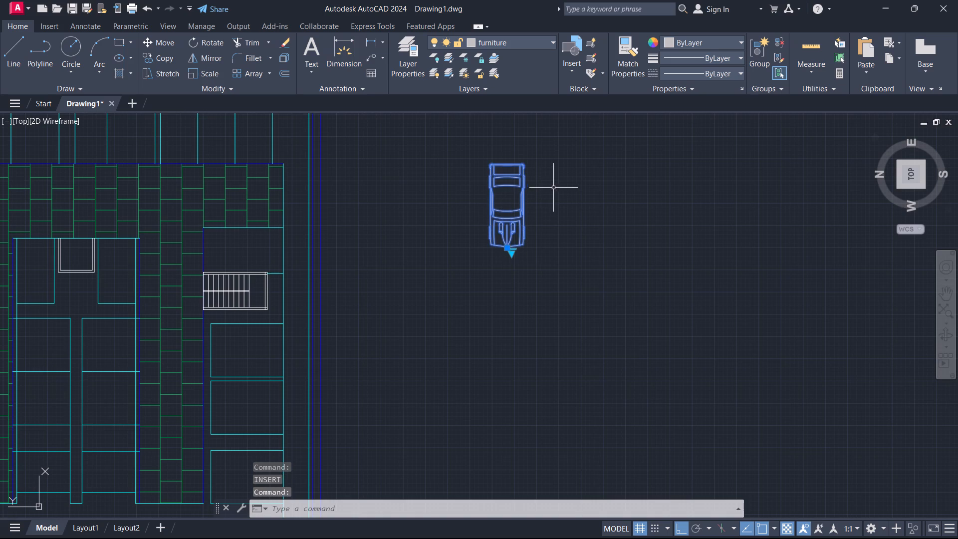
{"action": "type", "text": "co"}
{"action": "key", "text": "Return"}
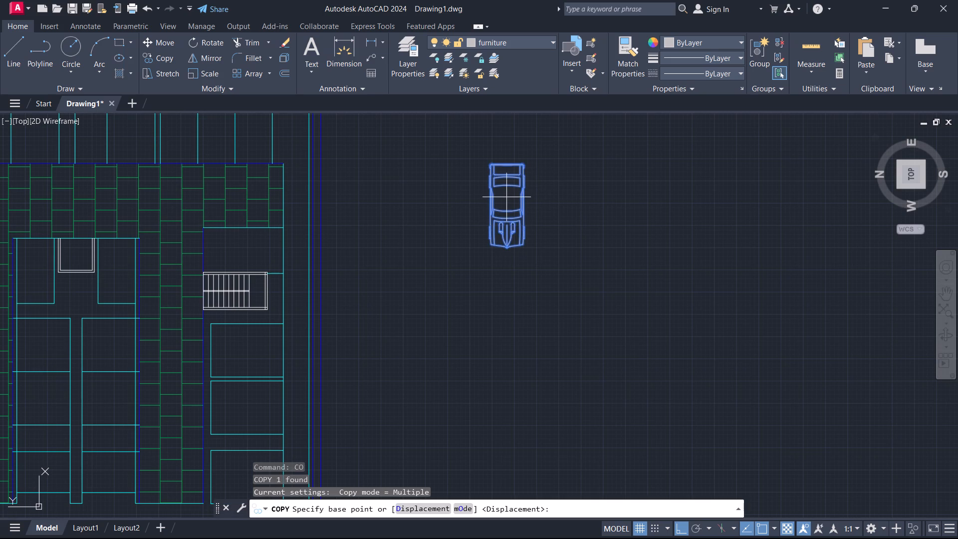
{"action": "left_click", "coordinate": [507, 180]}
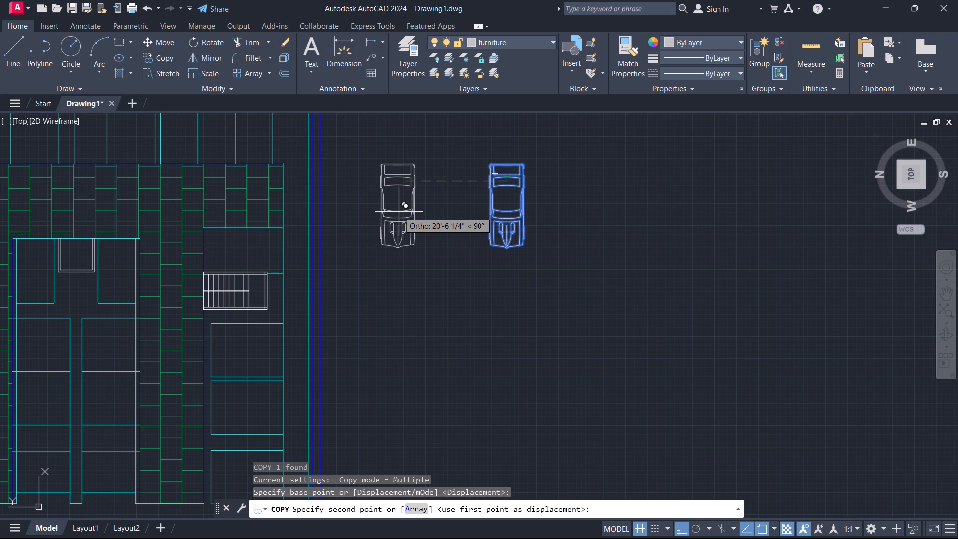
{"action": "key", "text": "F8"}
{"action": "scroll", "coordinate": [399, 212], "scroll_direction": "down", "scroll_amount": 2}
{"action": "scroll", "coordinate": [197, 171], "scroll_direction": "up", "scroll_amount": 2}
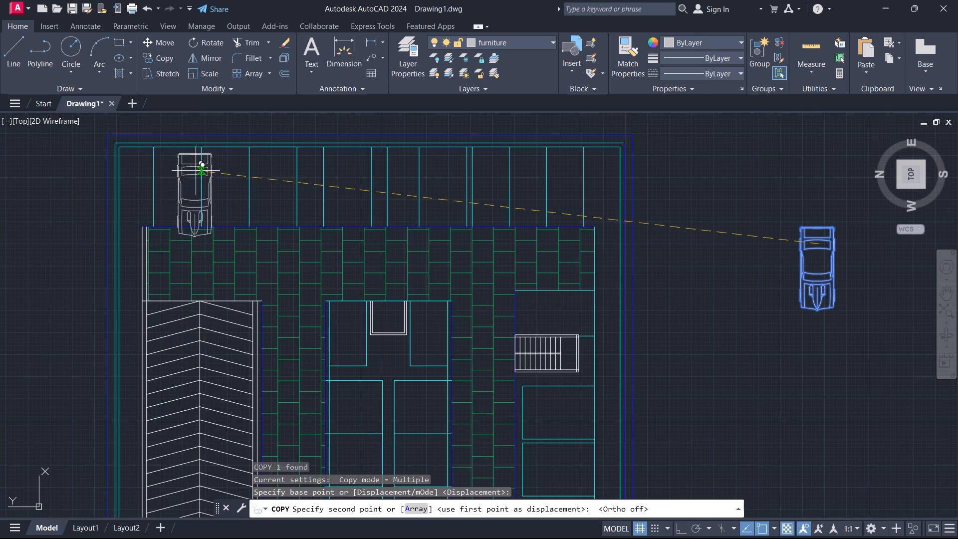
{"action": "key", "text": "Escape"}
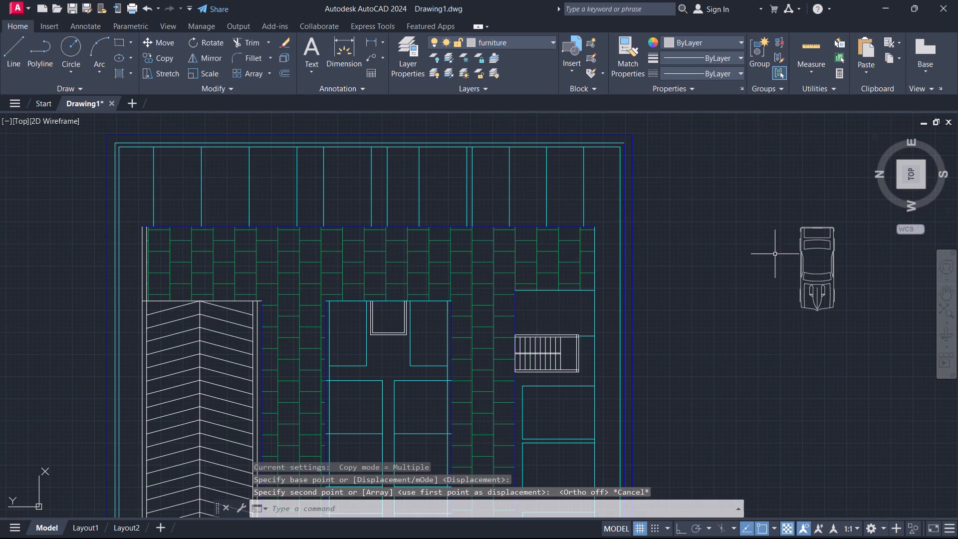
Scale the sports car down by eye about a point near its middle so it fits within the parking bays.
{"action": "left_click", "coordinate": [814, 236]}
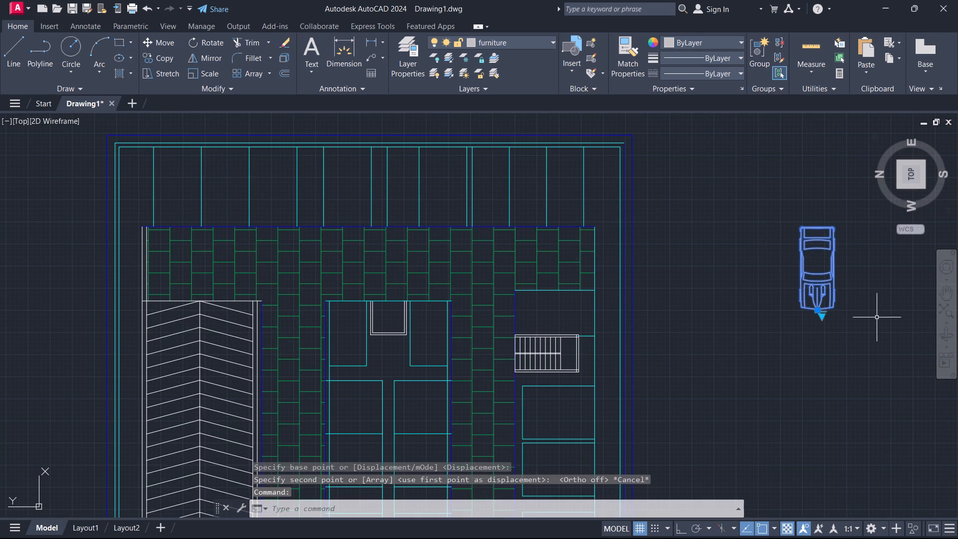
{"action": "key", "text": "s"}
{"action": "key", "text": "c"}
{"action": "key", "text": "Return"}
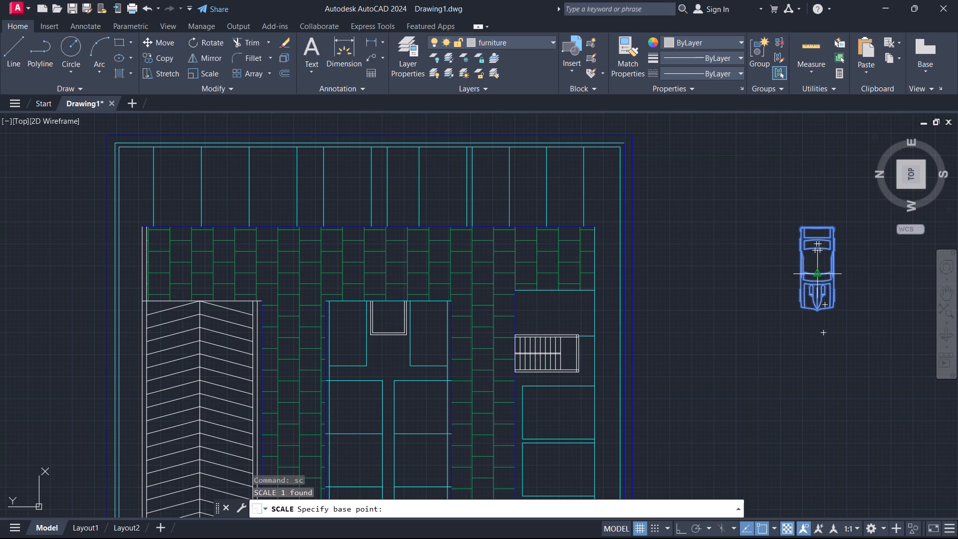
{"action": "left_click", "coordinate": [818, 261]}
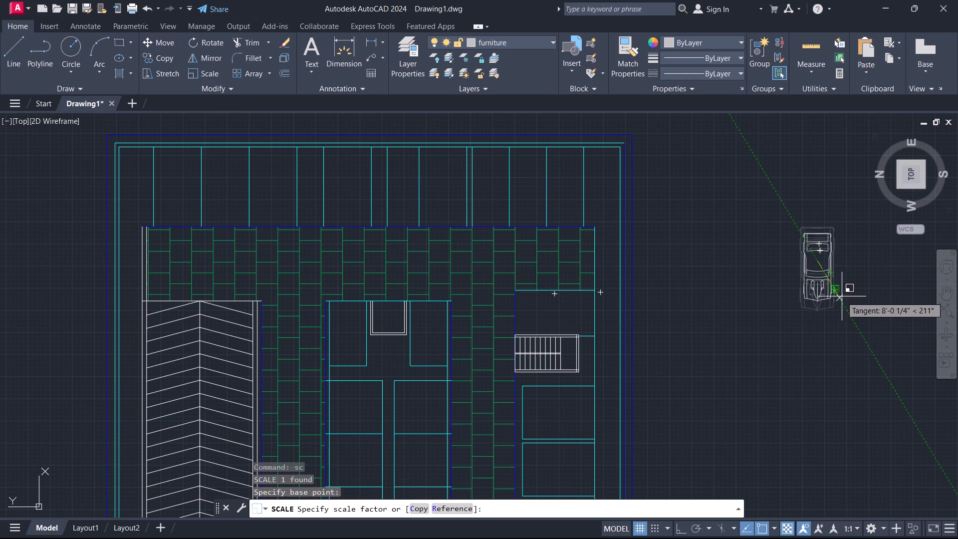
{"action": "left_click", "coordinate": [841, 297]}
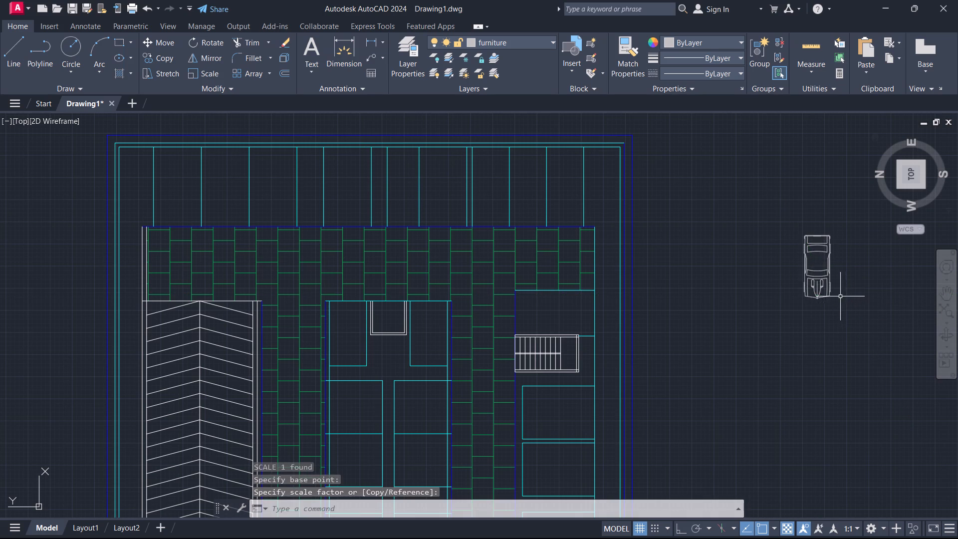
Copy the sports car beside the building from a base point near its middle into the leftmost parking bay of the upper row.
{"action": "left_click", "coordinate": [818, 271]}
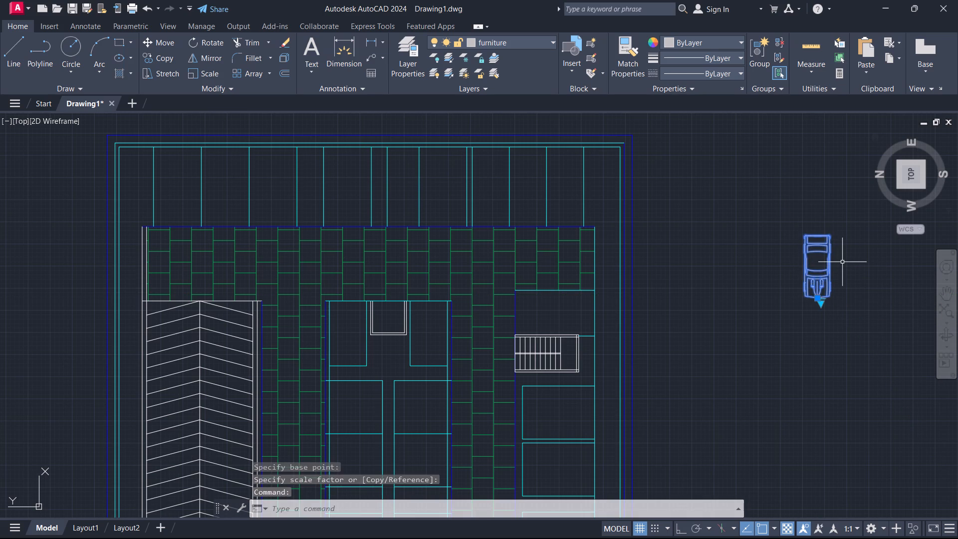
{"action": "type", "text": "co"}
{"action": "key", "text": "Return"}
{"action": "left_click", "coordinate": [817, 269]}
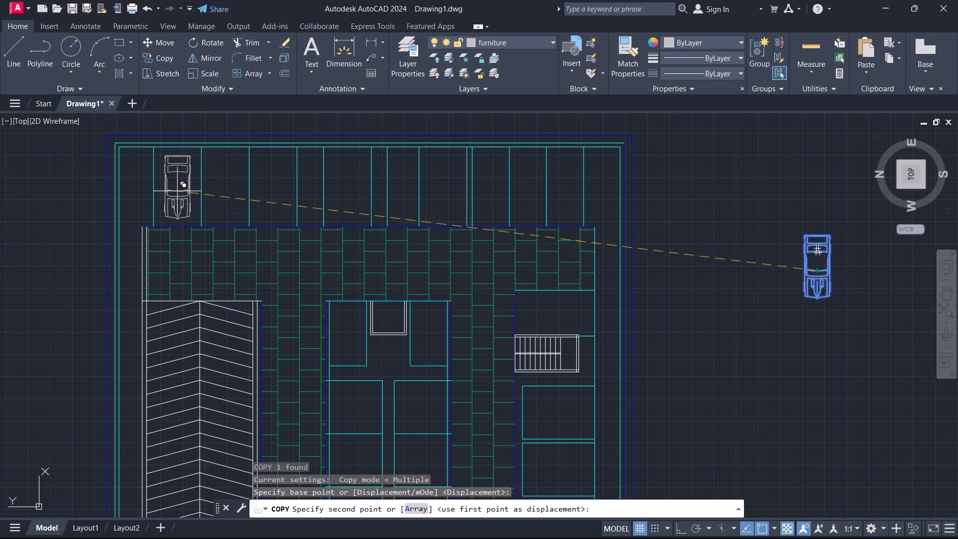
{"action": "left_click", "coordinate": [177, 191]}
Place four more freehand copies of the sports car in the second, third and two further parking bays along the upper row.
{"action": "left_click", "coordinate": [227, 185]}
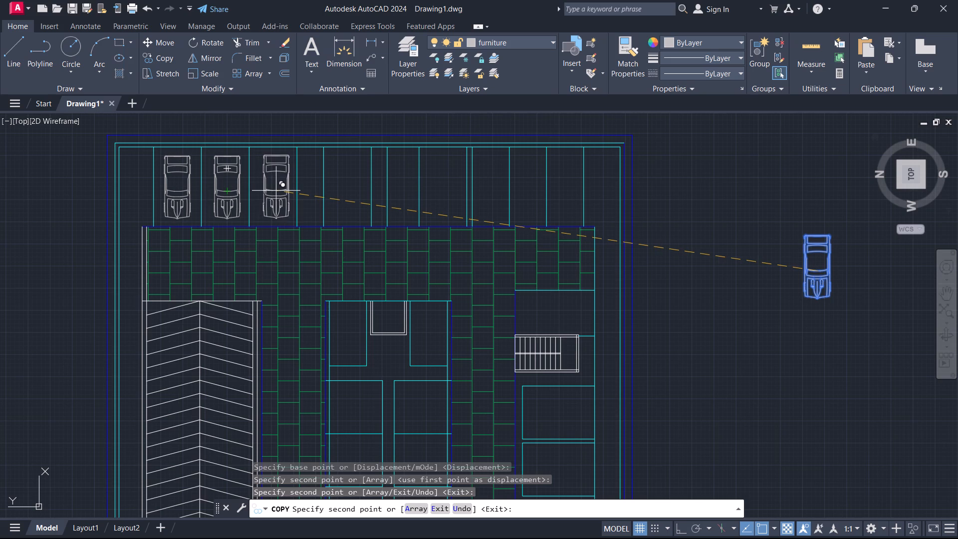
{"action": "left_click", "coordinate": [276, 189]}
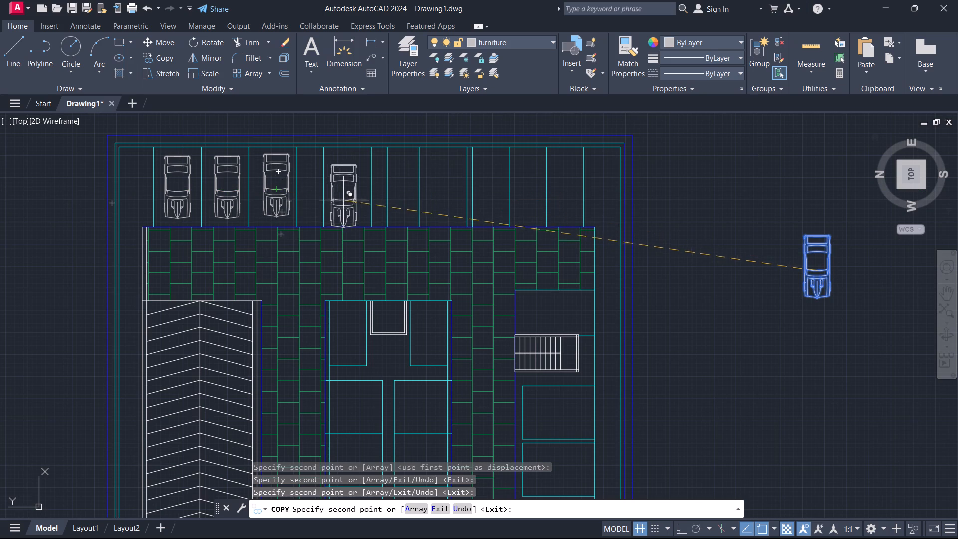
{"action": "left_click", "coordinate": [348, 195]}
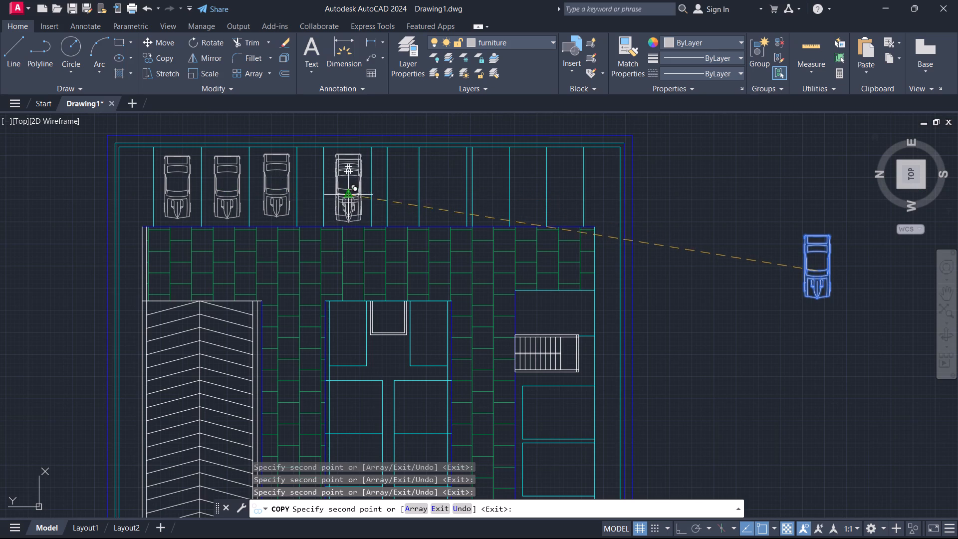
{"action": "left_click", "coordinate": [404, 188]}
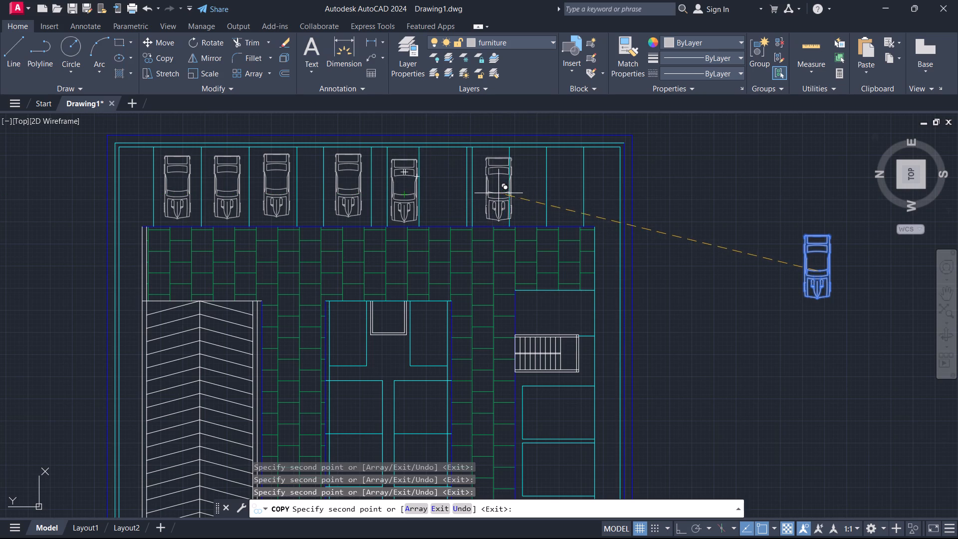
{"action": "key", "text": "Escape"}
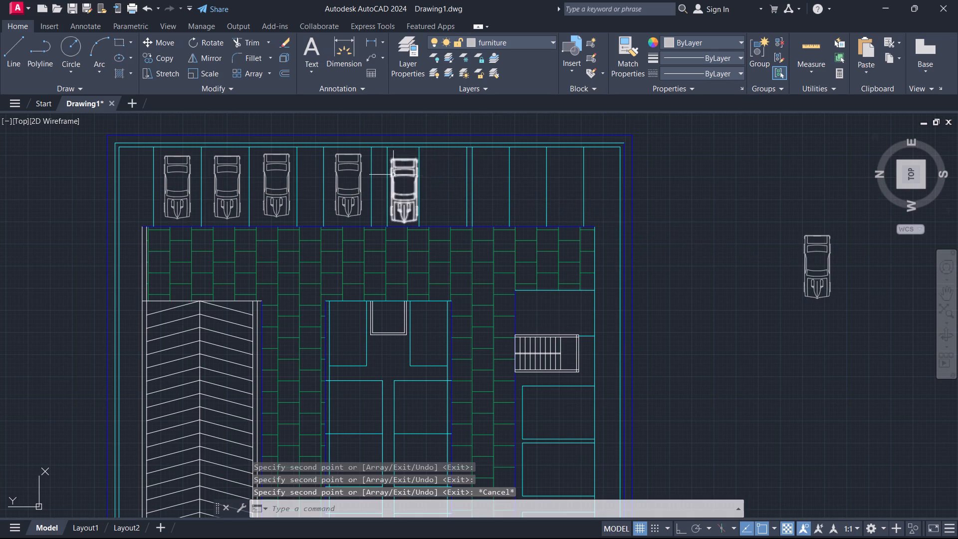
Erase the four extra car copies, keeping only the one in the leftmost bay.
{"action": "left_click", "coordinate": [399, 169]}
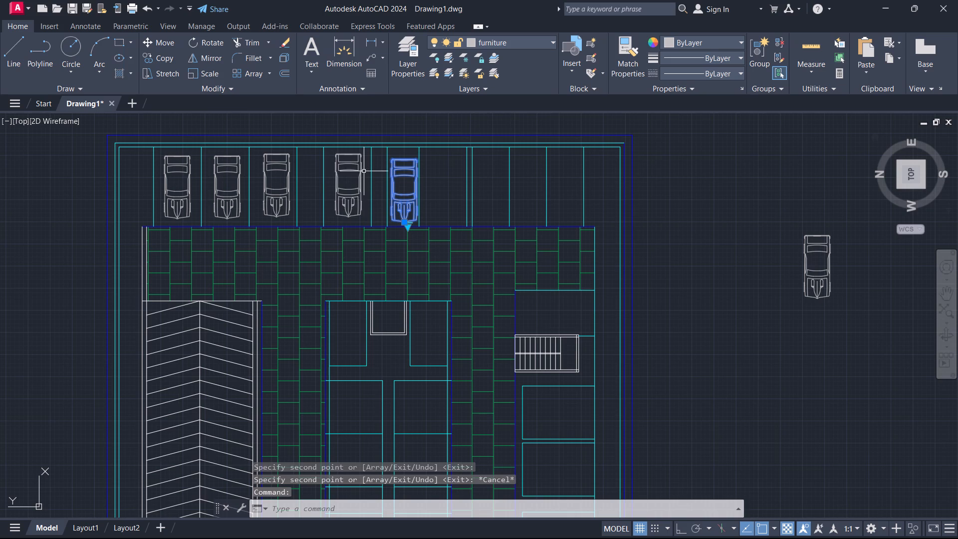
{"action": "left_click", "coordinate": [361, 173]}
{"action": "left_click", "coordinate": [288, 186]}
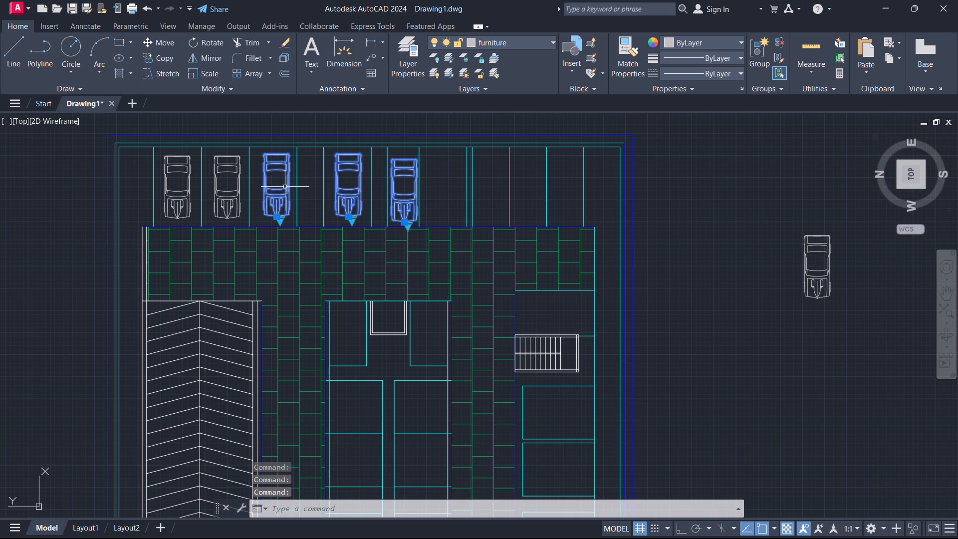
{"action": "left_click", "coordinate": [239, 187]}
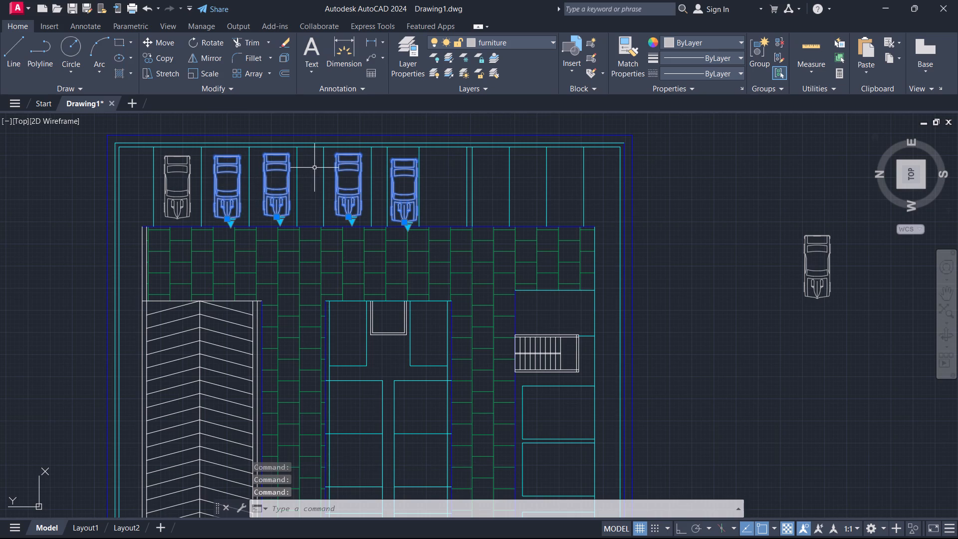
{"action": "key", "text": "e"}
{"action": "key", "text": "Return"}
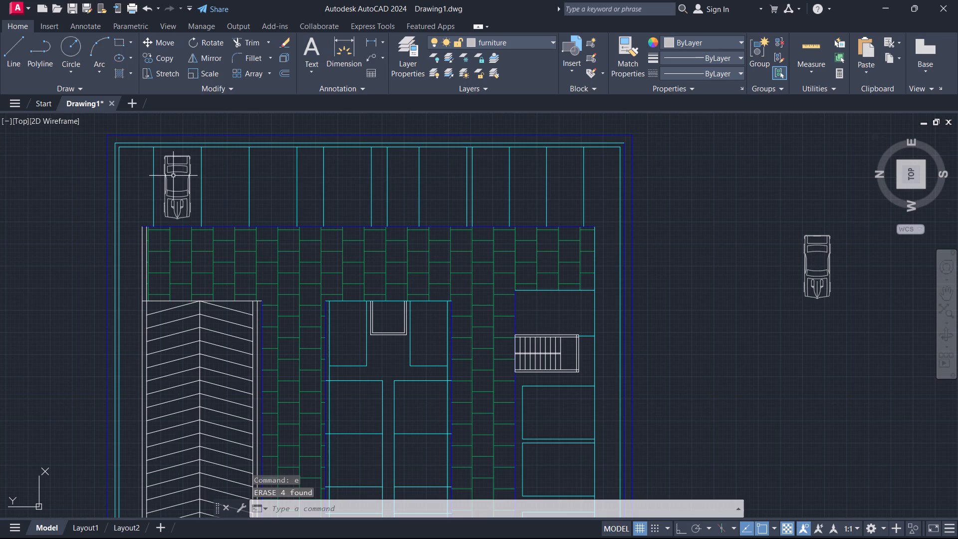
Copy the car in the leftmost bay straight along the row with Ortho on, placing eight copies in the other parking bays.
{"action": "left_click", "coordinate": [178, 166]}
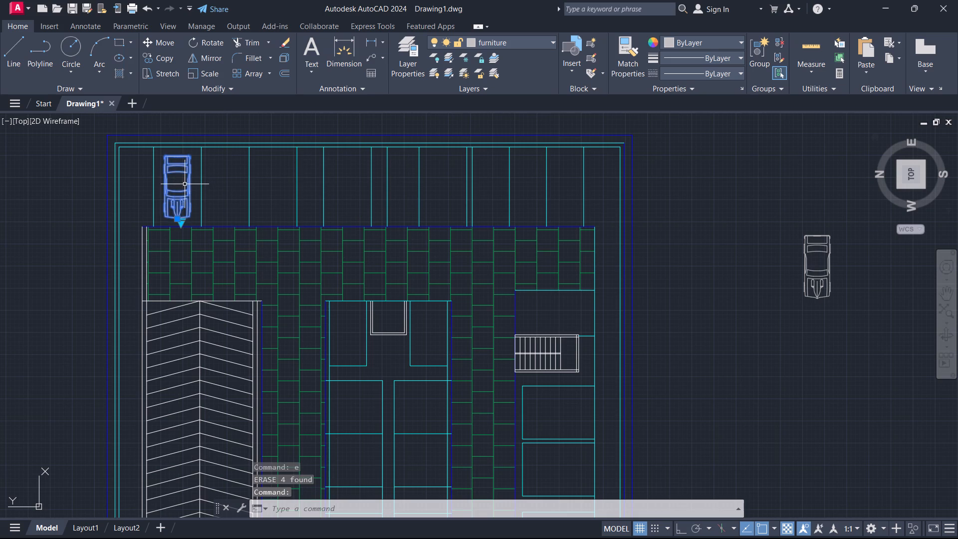
{"action": "type", "text": "co"}
{"action": "key", "text": "Return"}
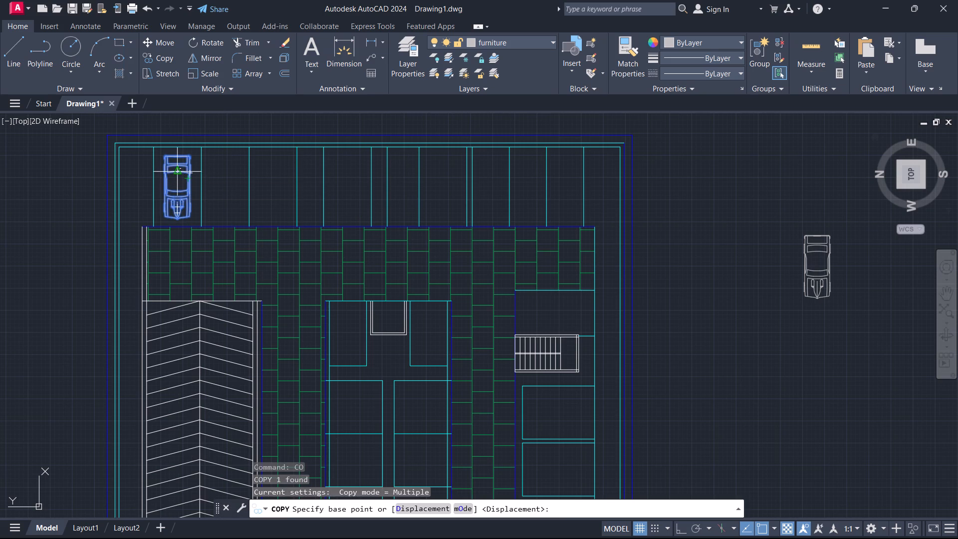
{"action": "left_click", "coordinate": [180, 169]}
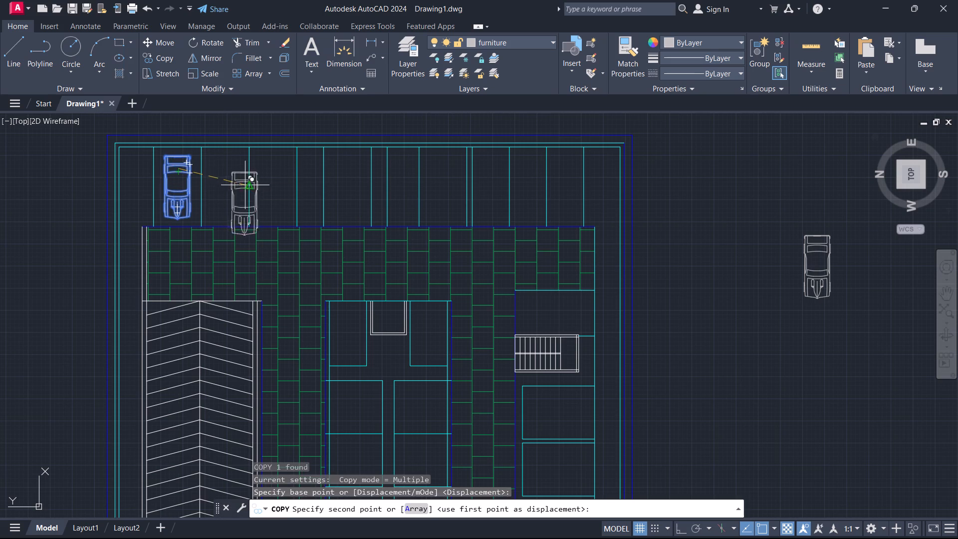
{"action": "key", "text": "F8"}
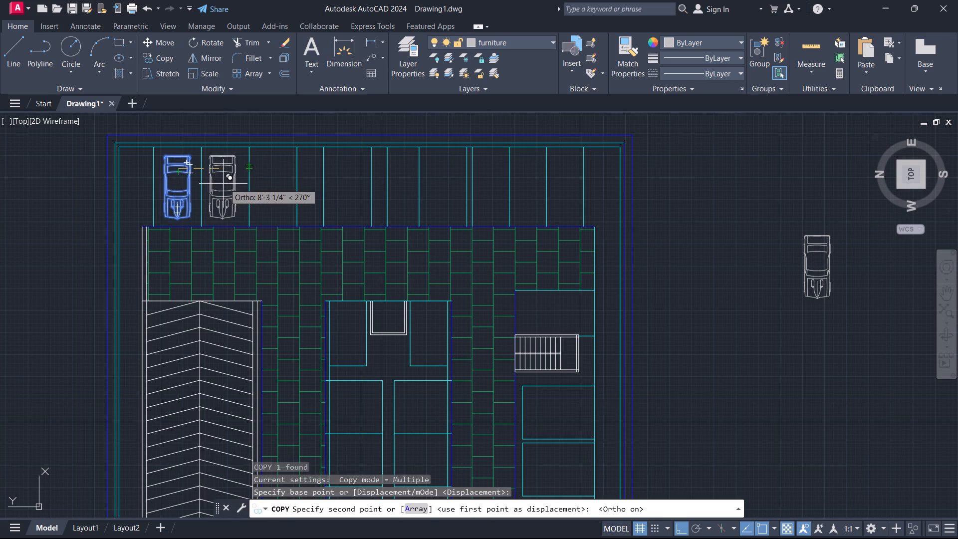
{"action": "left_click", "coordinate": [224, 175]}
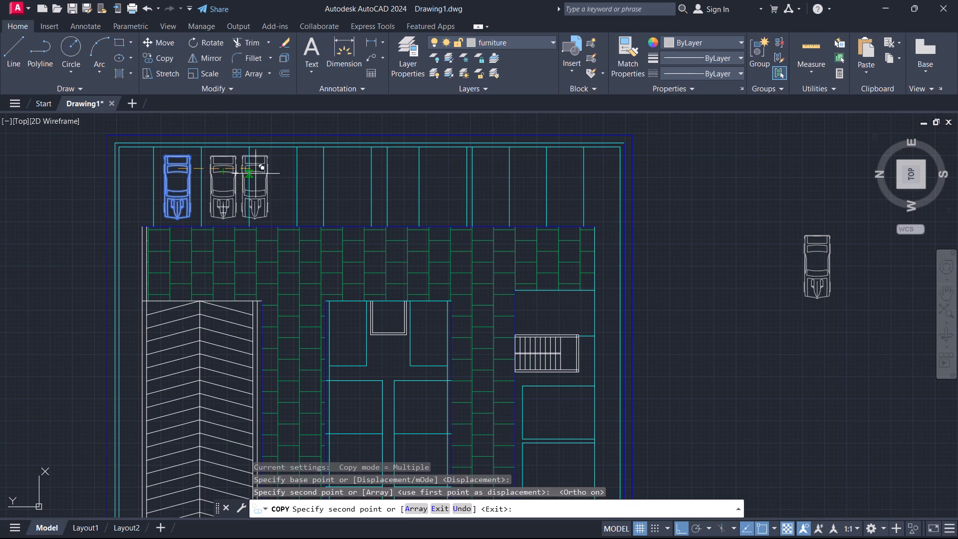
{"action": "left_click", "coordinate": [272, 171]}
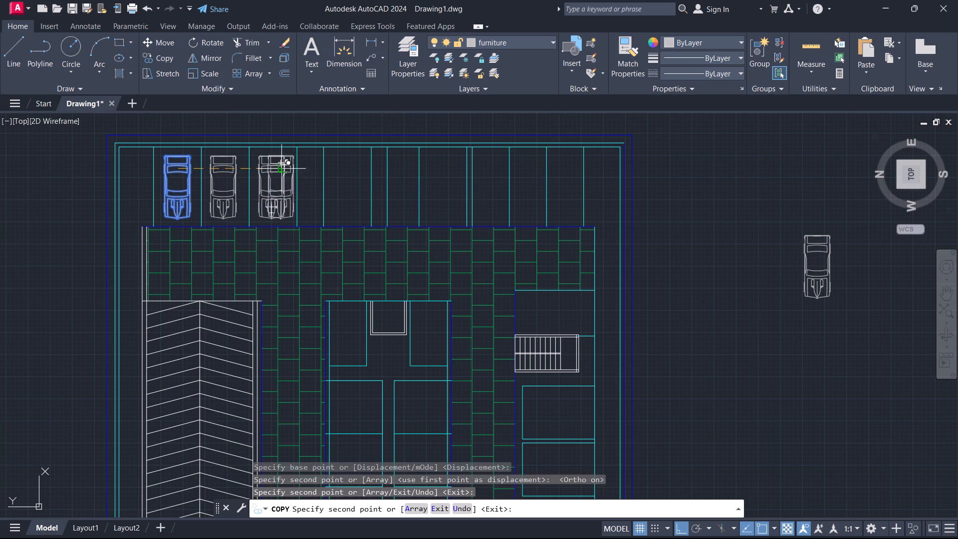
{"action": "left_click", "coordinate": [350, 169]}
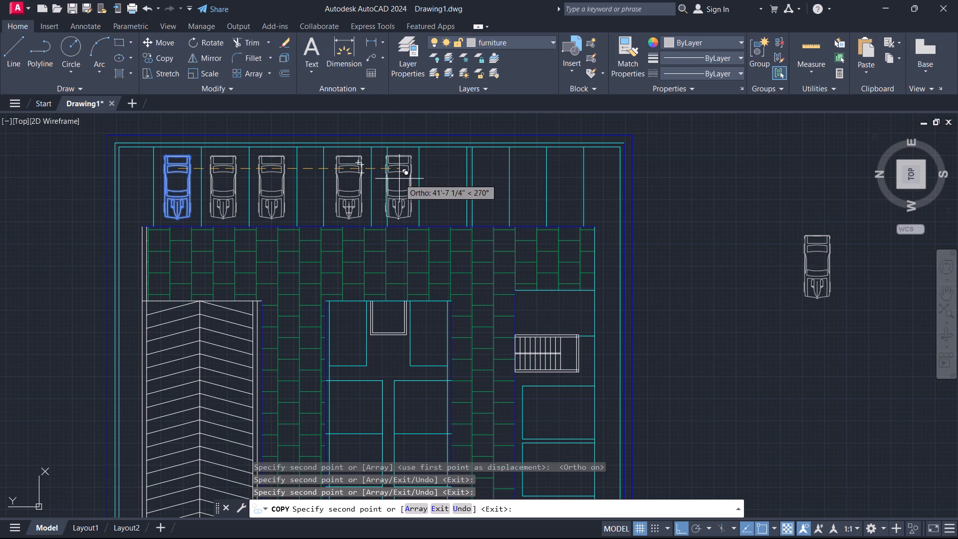
{"action": "left_click", "coordinate": [567, 175]}
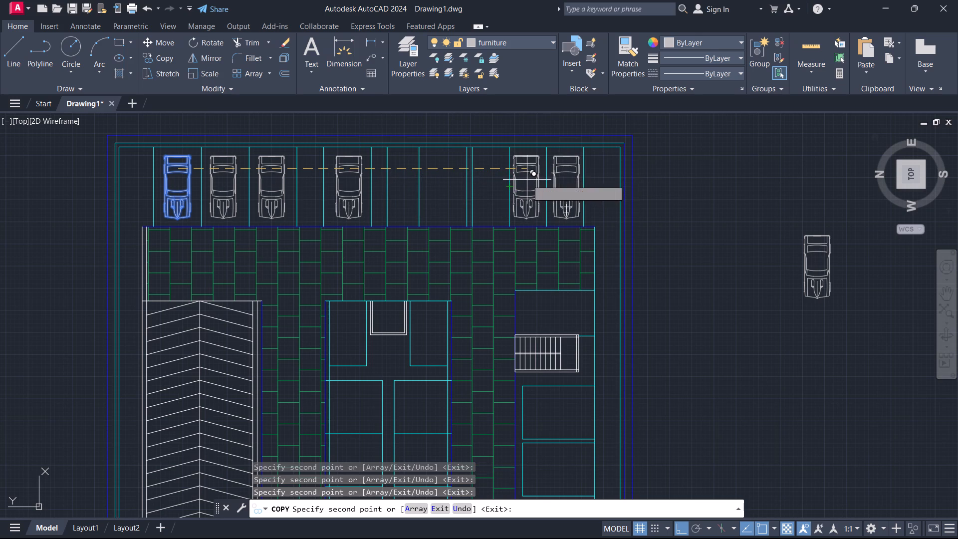
{"action": "left_click", "coordinate": [530, 179]}
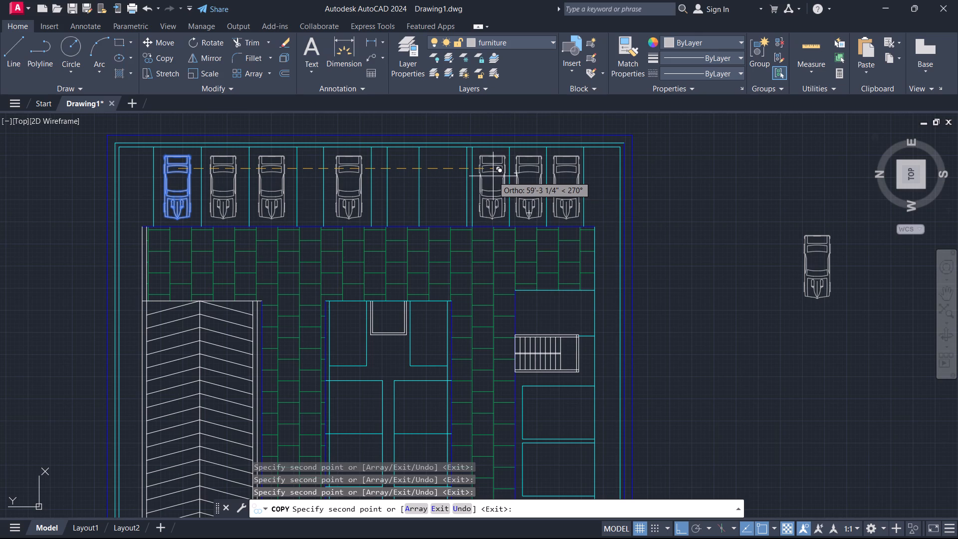
{"action": "left_click", "coordinate": [493, 176]}
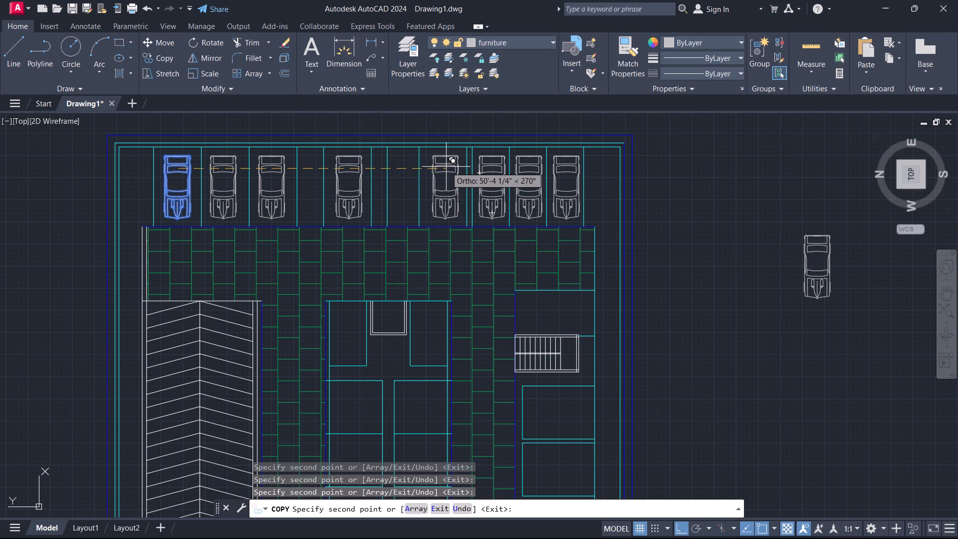
{"action": "left_click", "coordinate": [446, 167]}
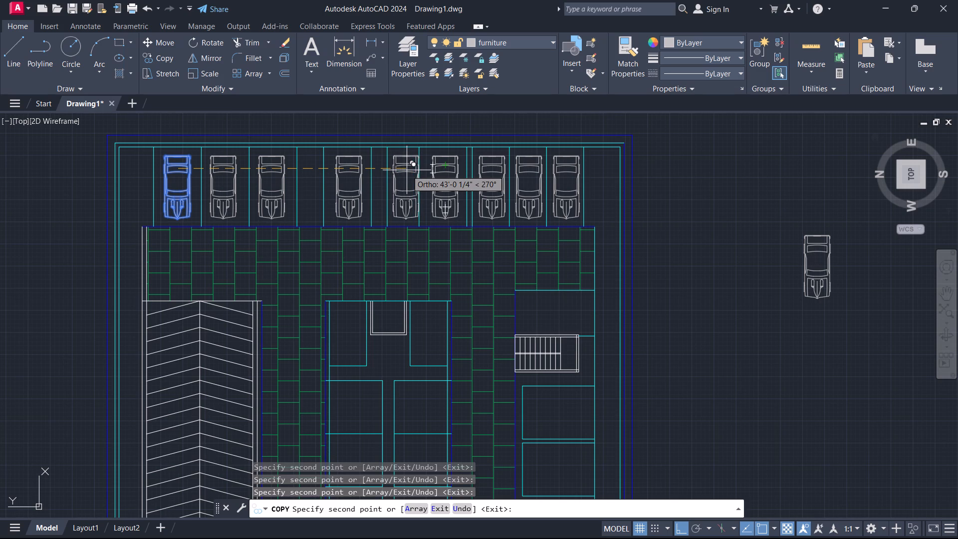
{"action": "left_click", "coordinate": [404, 170]}
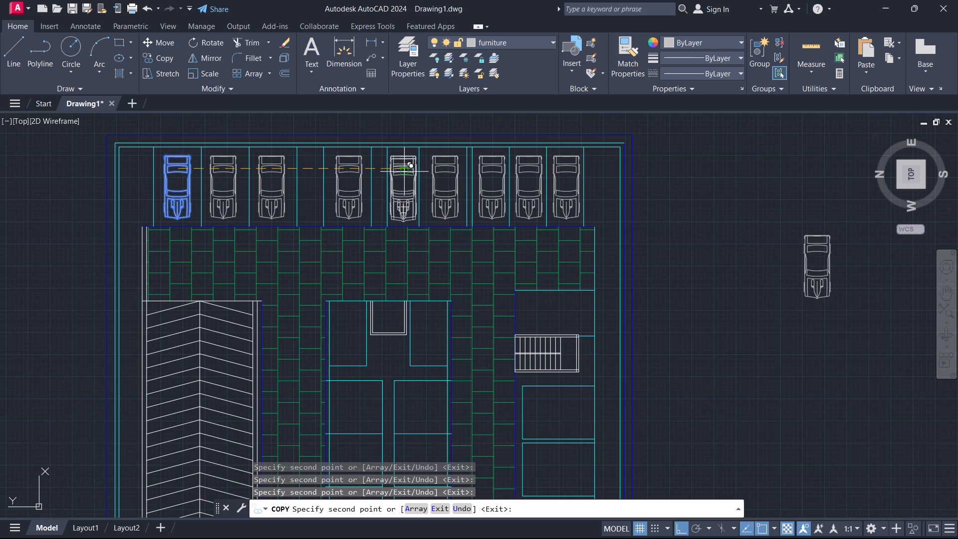
{"action": "key", "text": "Escape"}
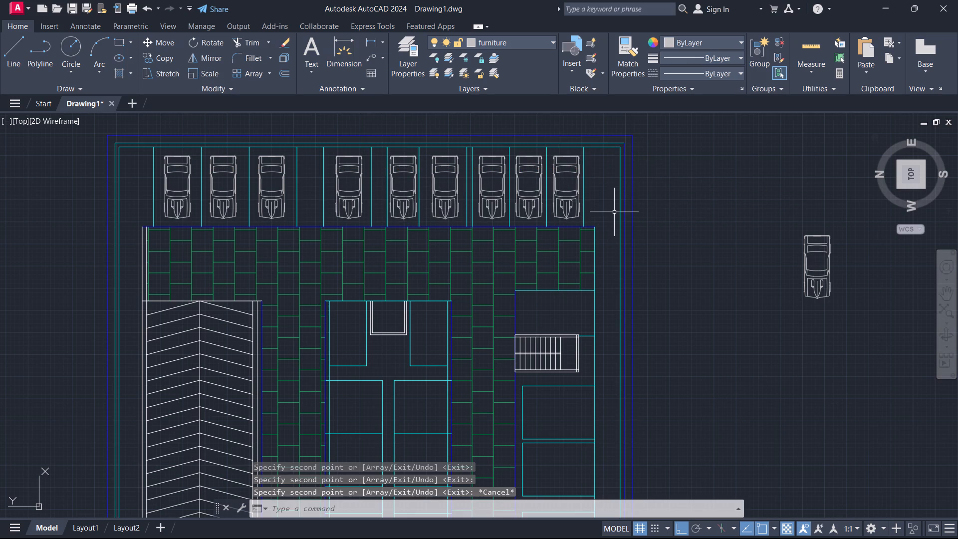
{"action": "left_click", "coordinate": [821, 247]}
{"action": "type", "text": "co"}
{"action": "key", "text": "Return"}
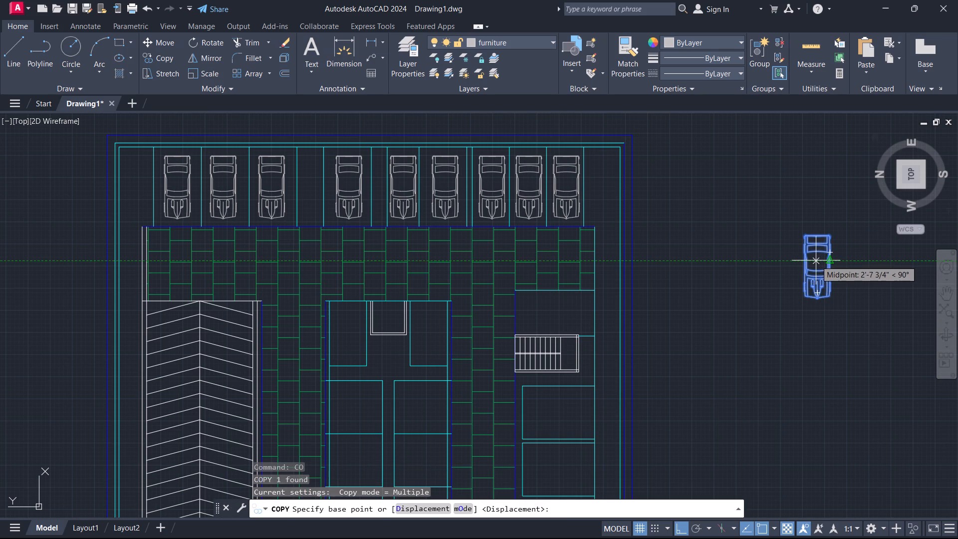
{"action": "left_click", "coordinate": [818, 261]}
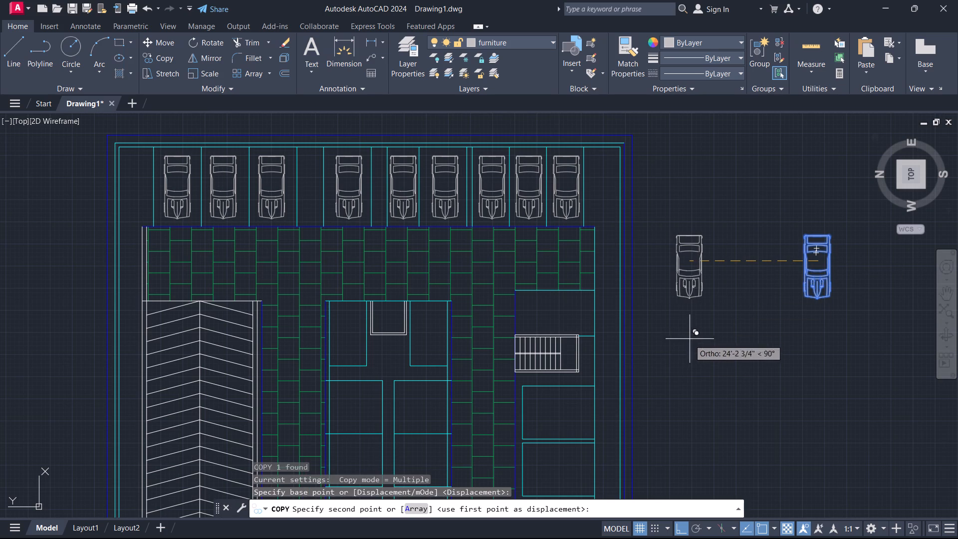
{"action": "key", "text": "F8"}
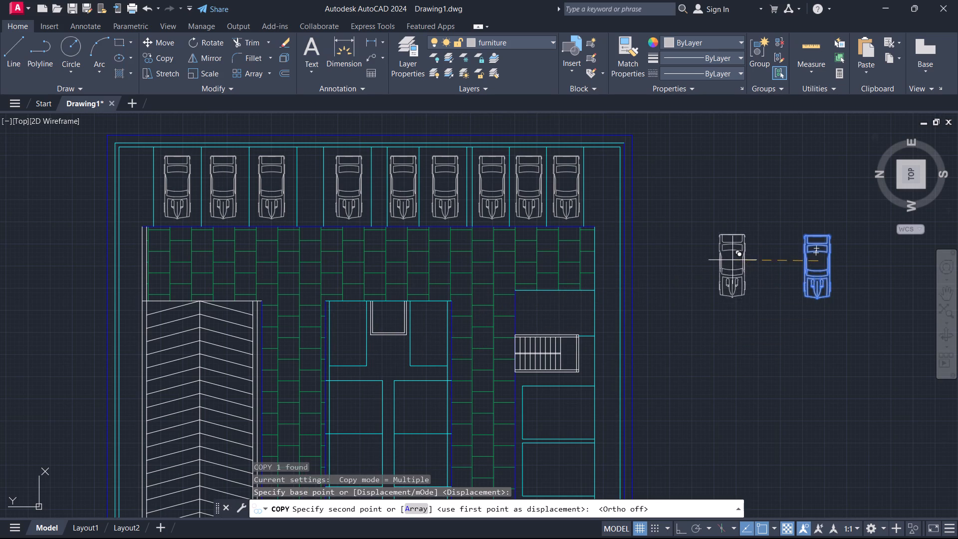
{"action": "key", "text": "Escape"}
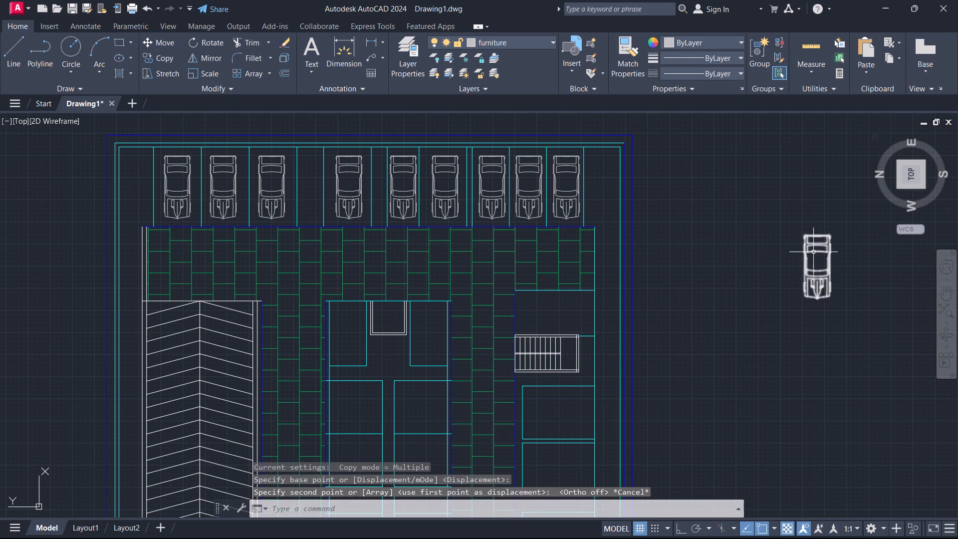
Scale the spare sports car beside the building slightly down by eye about a point near its middle.
{"action": "left_click", "coordinate": [813, 252]}
{"action": "type", "text": "sc"}
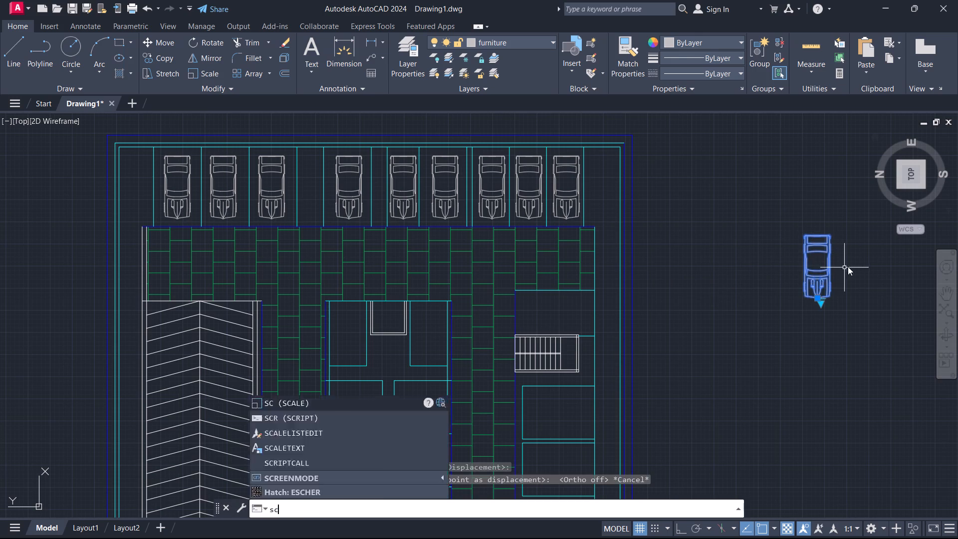
{"action": "key", "text": "Return"}
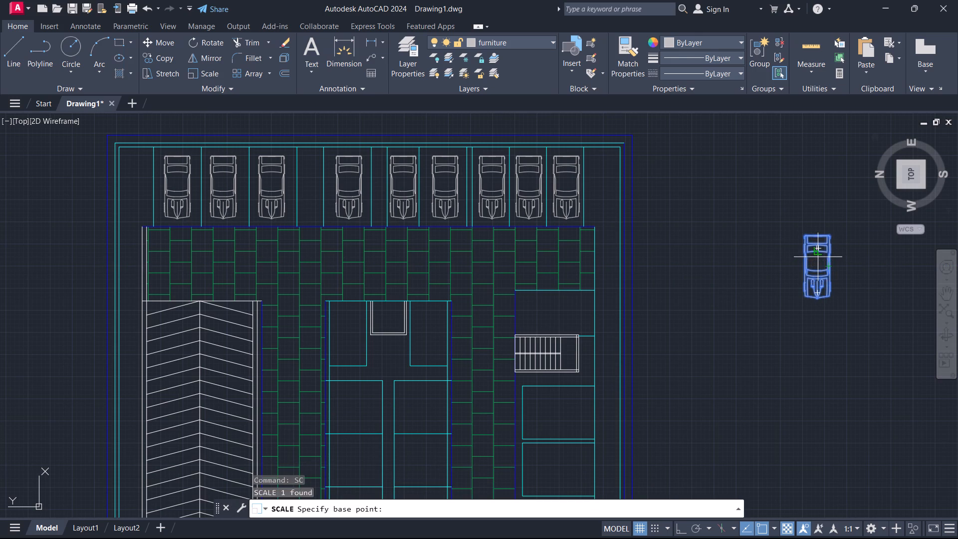
{"action": "left_click", "coordinate": [818, 261]}
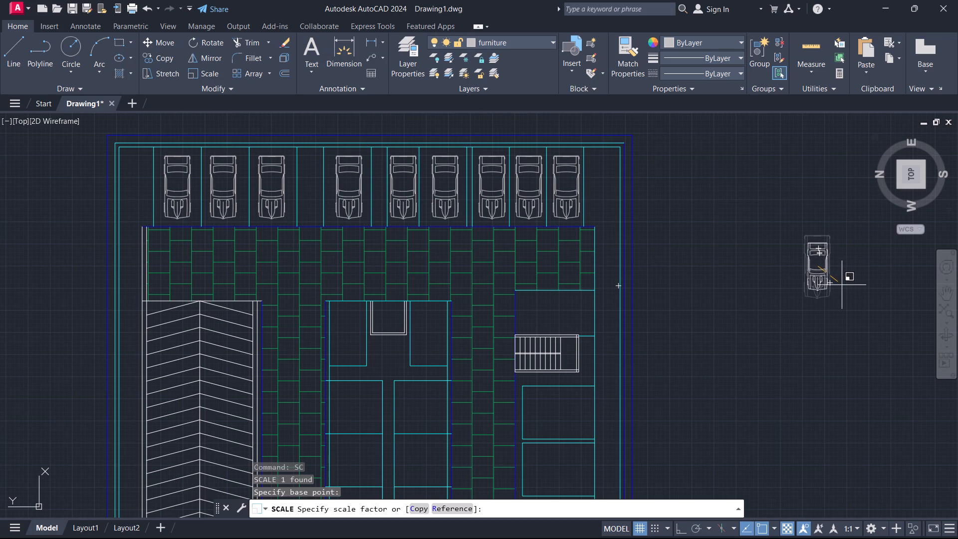
{"action": "left_click", "coordinate": [843, 288]}
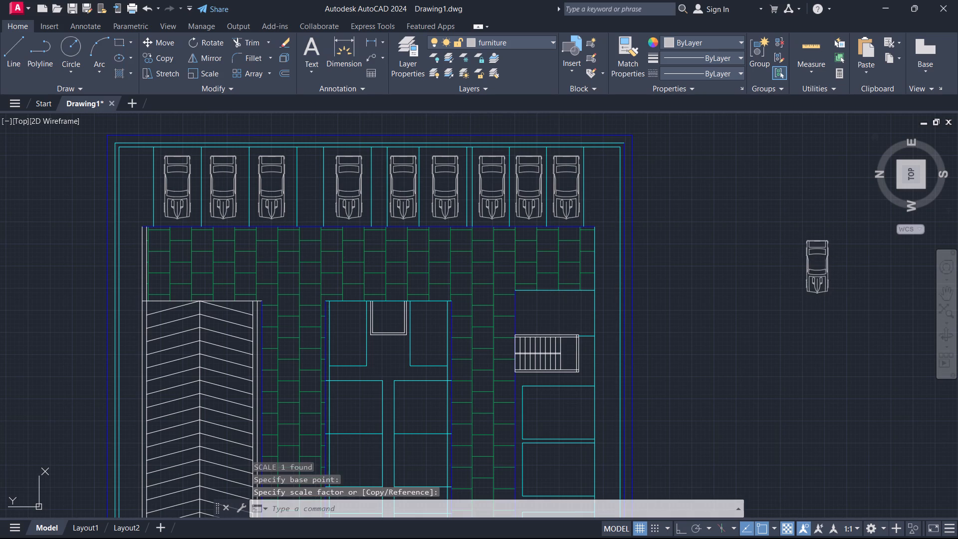
Copy the spare sports car into the two bays flanking the small square room at the top of the central block.
{"action": "left_click", "coordinate": [812, 255]}
{"action": "type", "text": "co"}
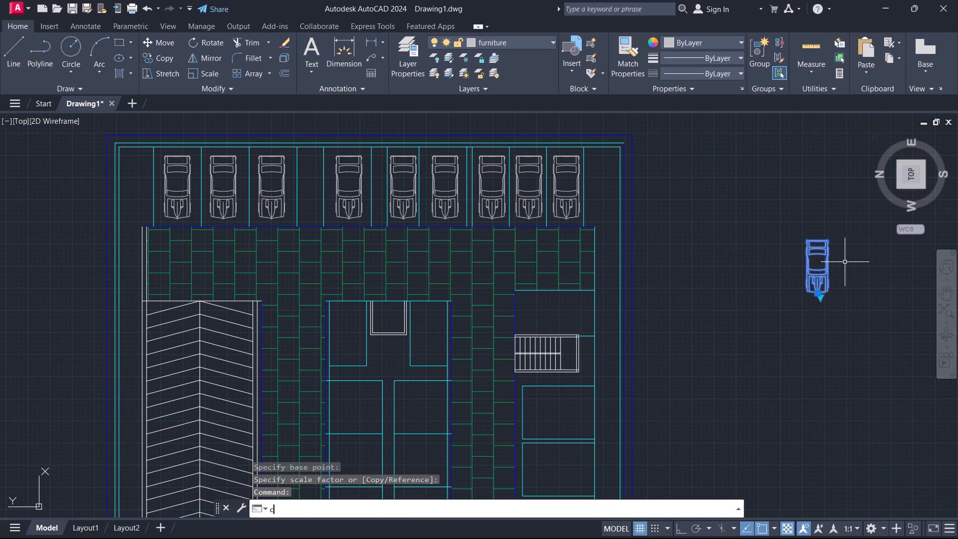
{"action": "key", "text": "Return"}
{"action": "left_click", "coordinate": [818, 264]}
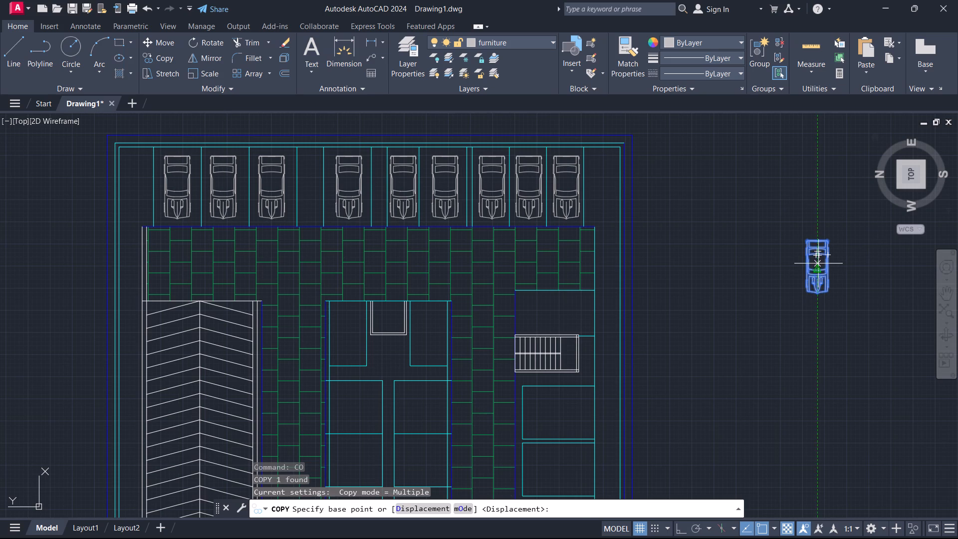
{"action": "left_click", "coordinate": [348, 329]}
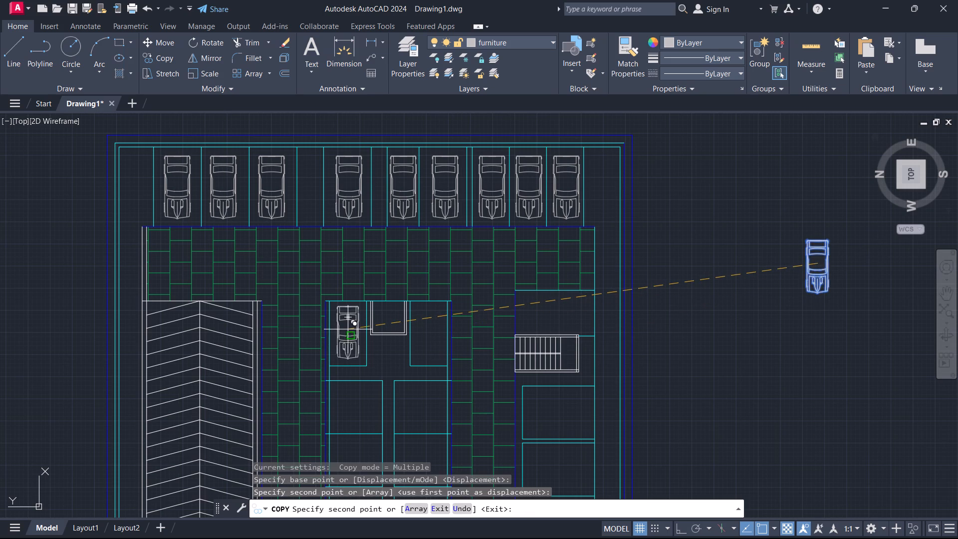
{"action": "left_click", "coordinate": [427, 330]}
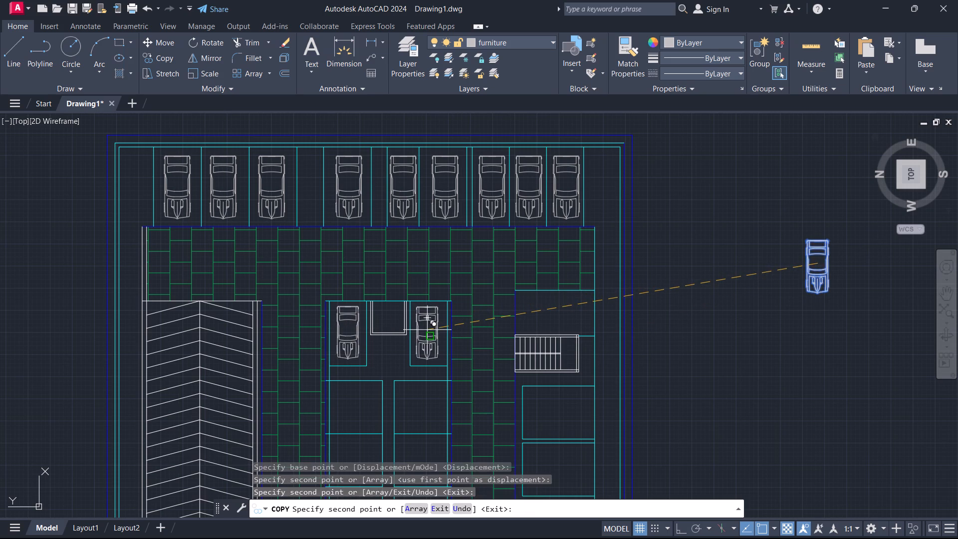
{"action": "scroll", "coordinate": [468, 201], "scroll_direction": "down", "scroll_amount": 2}
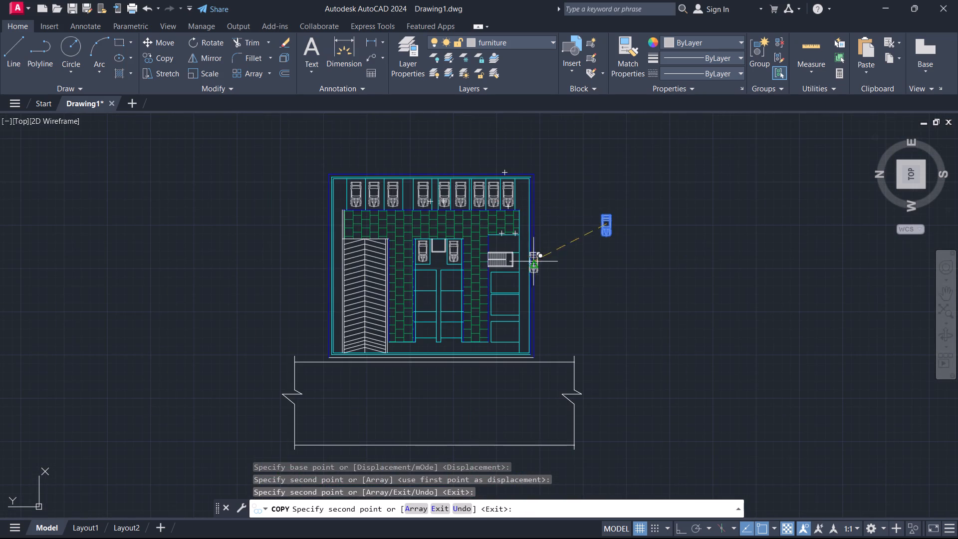
{"action": "key", "text": "Escape"}
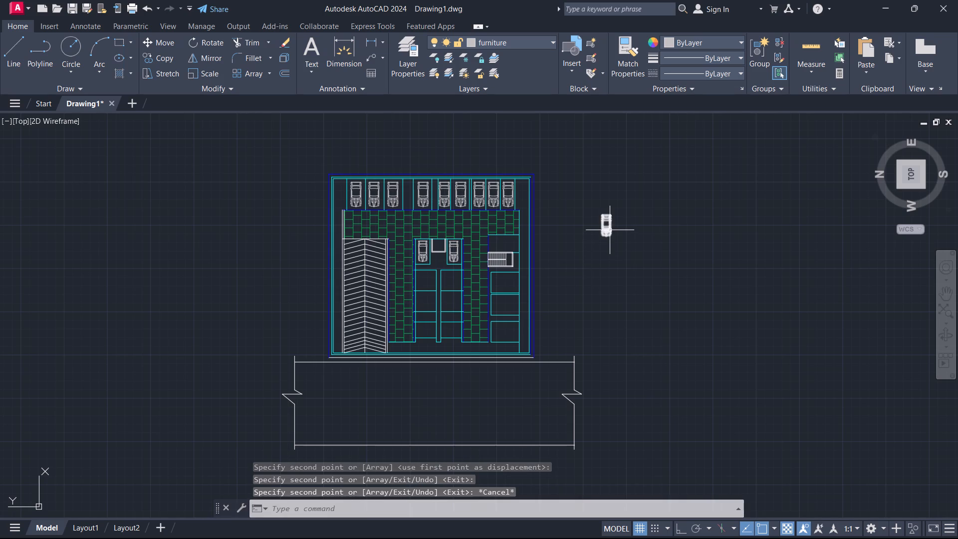
Rotate the spare sports car beside the building 90° with Ortho on, so that it lies horizontally.
{"action": "left_click", "coordinate": [610, 229]}
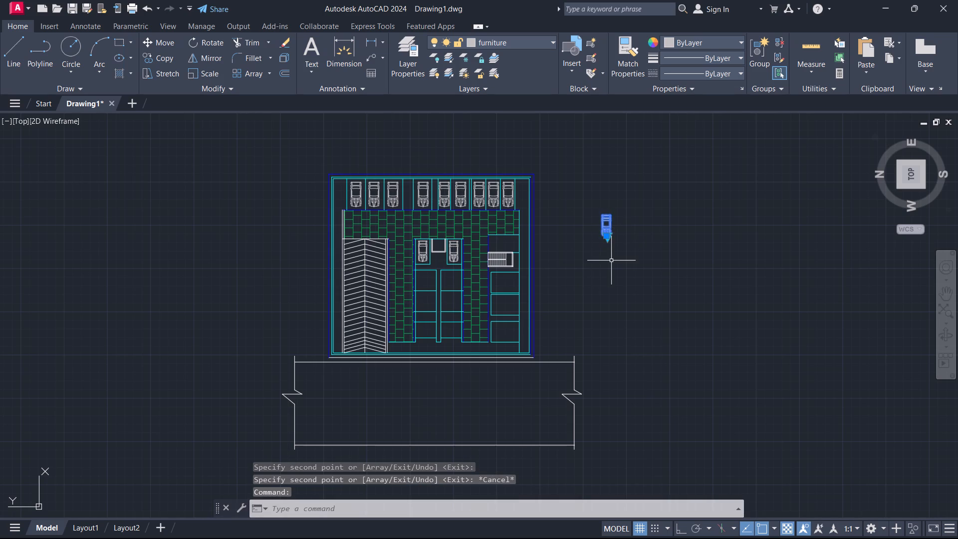
{"action": "key", "text": "r"}
{"action": "key", "text": "o"}
{"action": "key", "text": "Return"}
{"action": "left_click", "coordinate": [608, 227]}
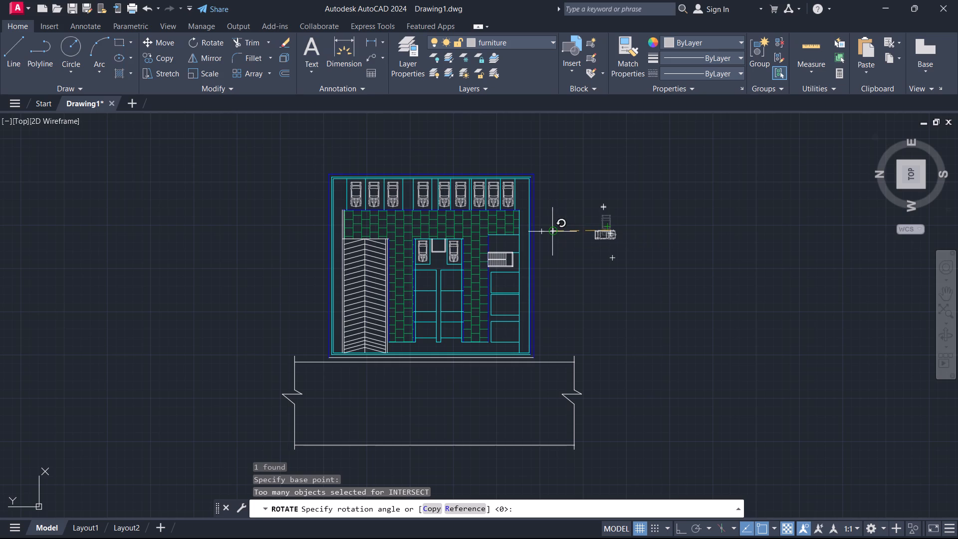
{"action": "key", "text": "F8"}
{"action": "left_click", "coordinate": [549, 233]}
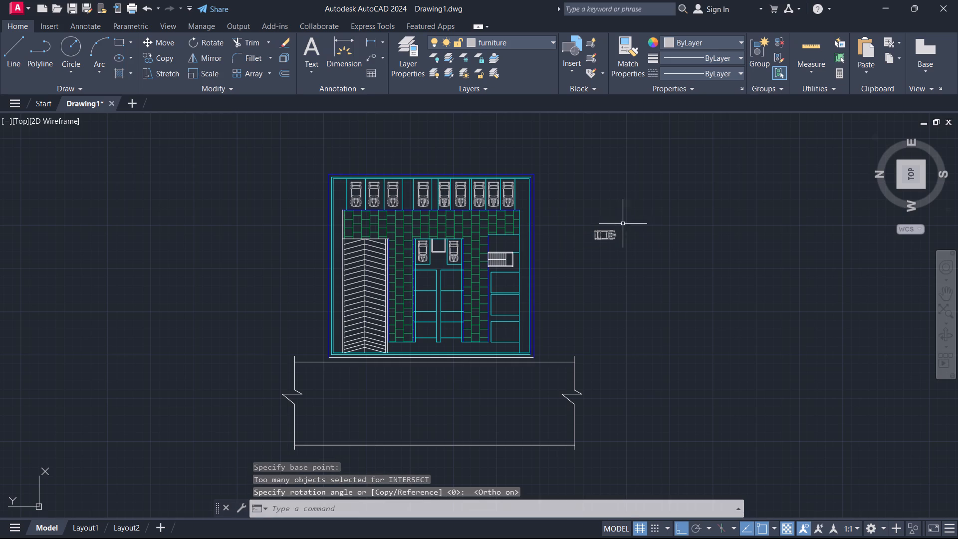
Copy the rotated spare car freehand, with Ortho off, into the bay above the staircase and the three bays below it.
{"action": "scroll", "coordinate": [619, 226], "scroll_direction": "up", "scroll_amount": 2}
{"action": "left_click", "coordinate": [584, 239]}
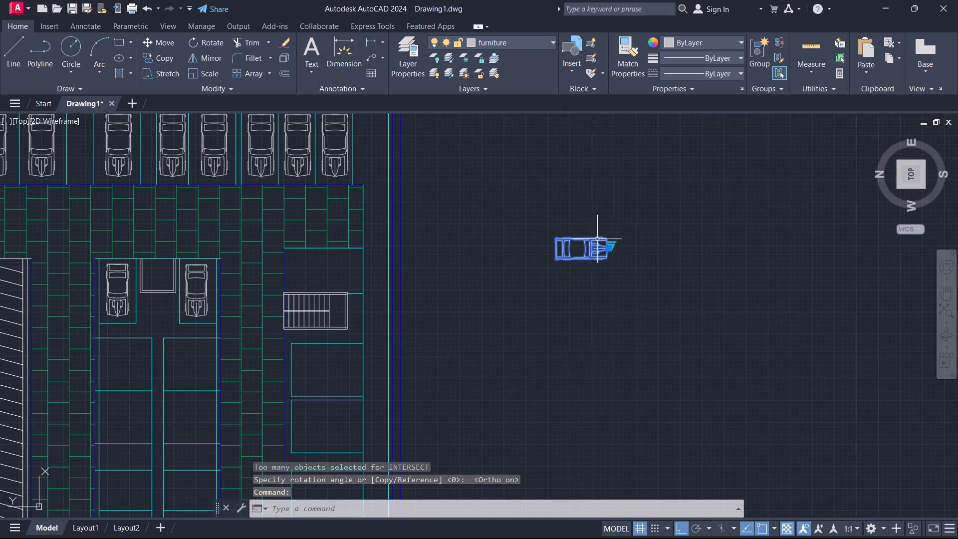
{"action": "key", "text": "v"}
{"action": "key", "text": "BackSpace"}
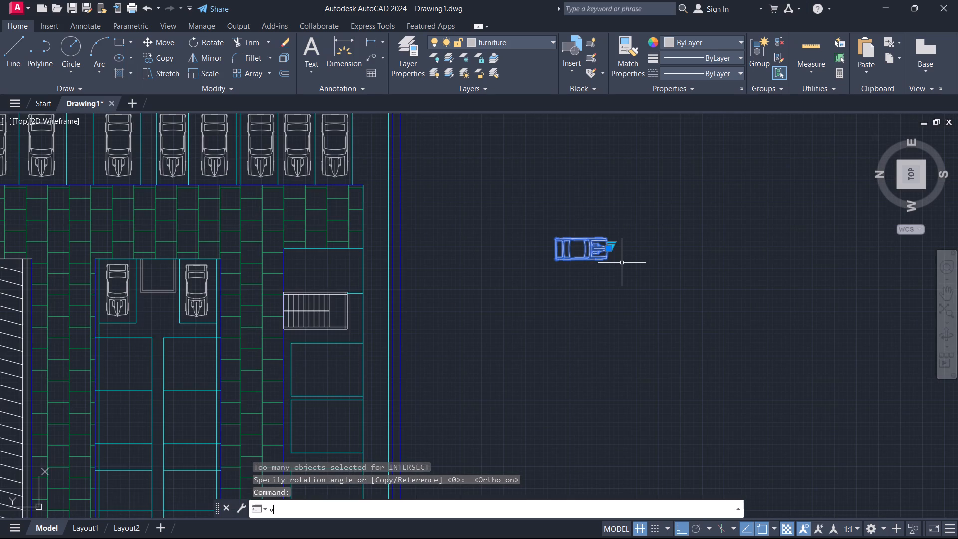
{"action": "type", "text": "co"}
{"action": "key", "text": "Return"}
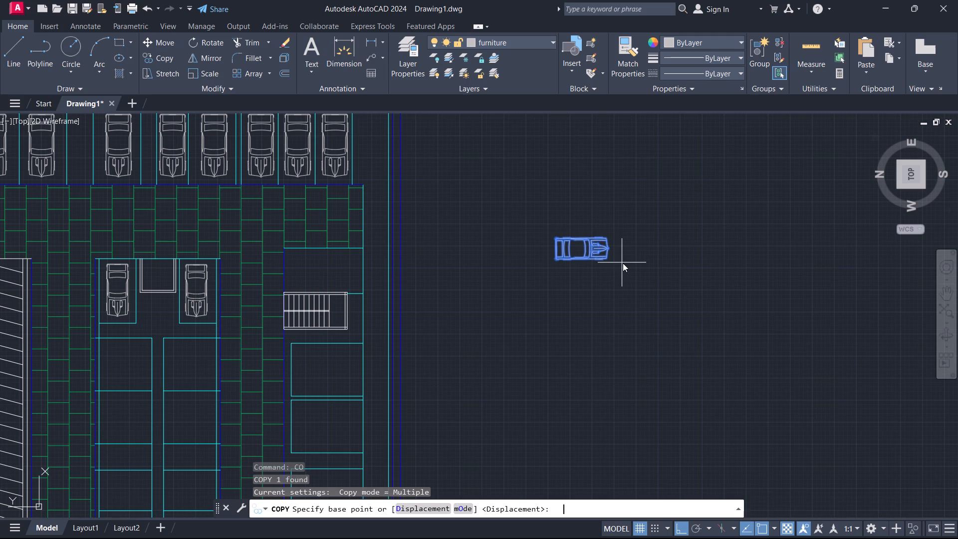
{"action": "left_click", "coordinate": [578, 248]}
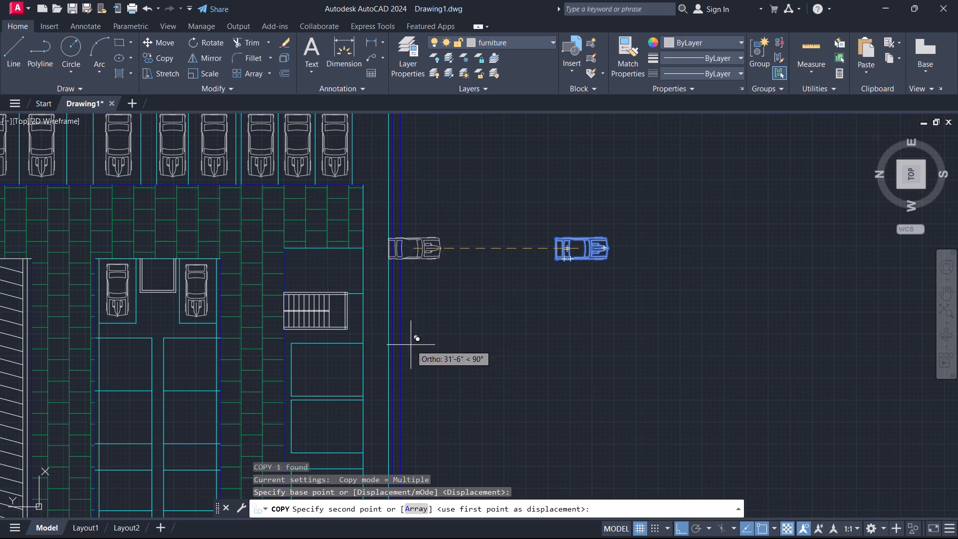
{"action": "key", "text": "F8"}
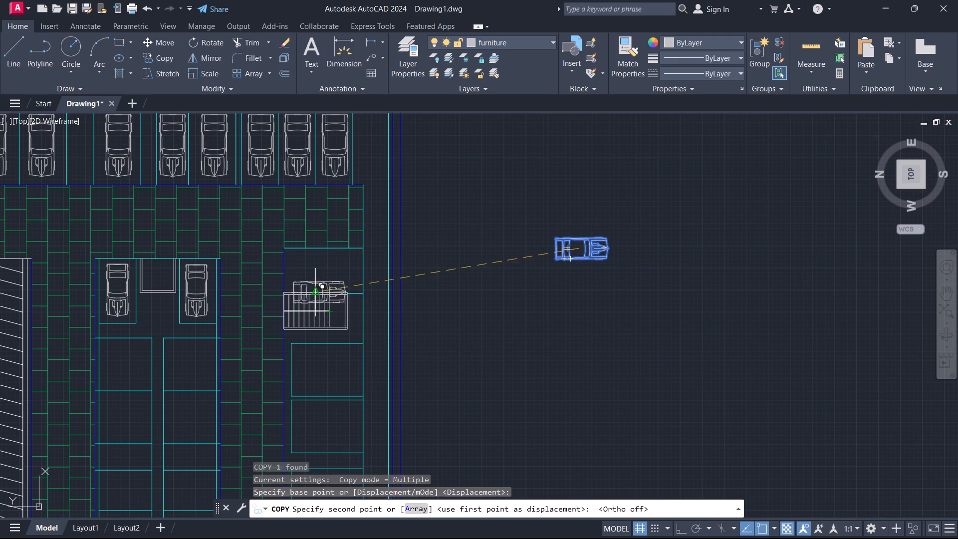
{"action": "left_click", "coordinate": [319, 271]}
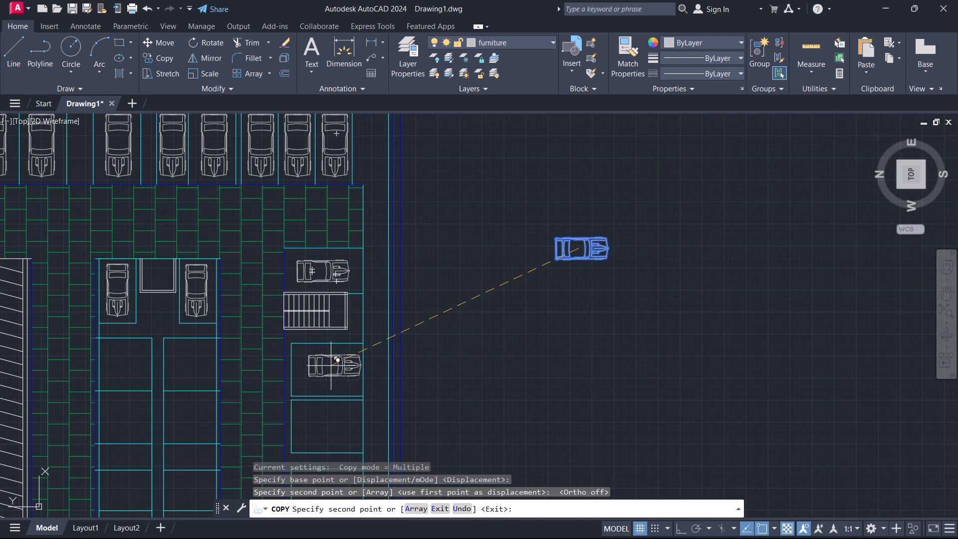
{"action": "left_click", "coordinate": [324, 370]}
{"action": "scroll", "coordinate": [444, 188], "scroll_direction": "down", "scroll_amount": 1}
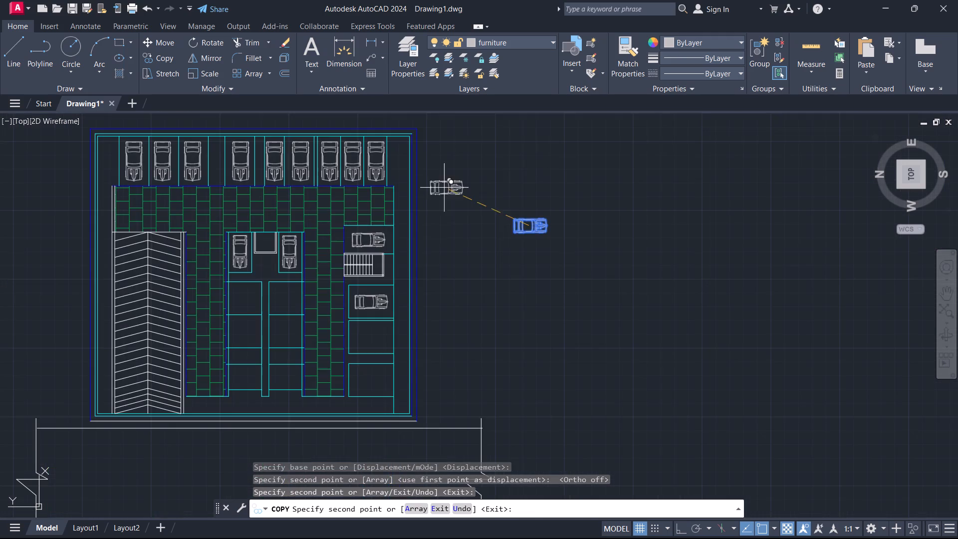
{"action": "scroll", "coordinate": [371, 334], "scroll_direction": "up", "scroll_amount": 2}
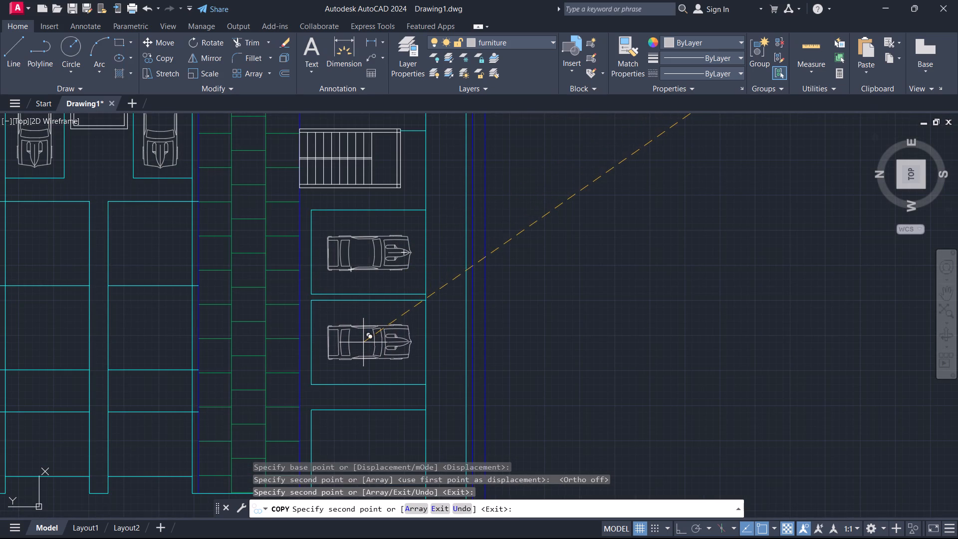
{"action": "left_click", "coordinate": [363, 342]}
{"action": "scroll", "coordinate": [392, 282], "scroll_direction": "down", "scroll_amount": 3}
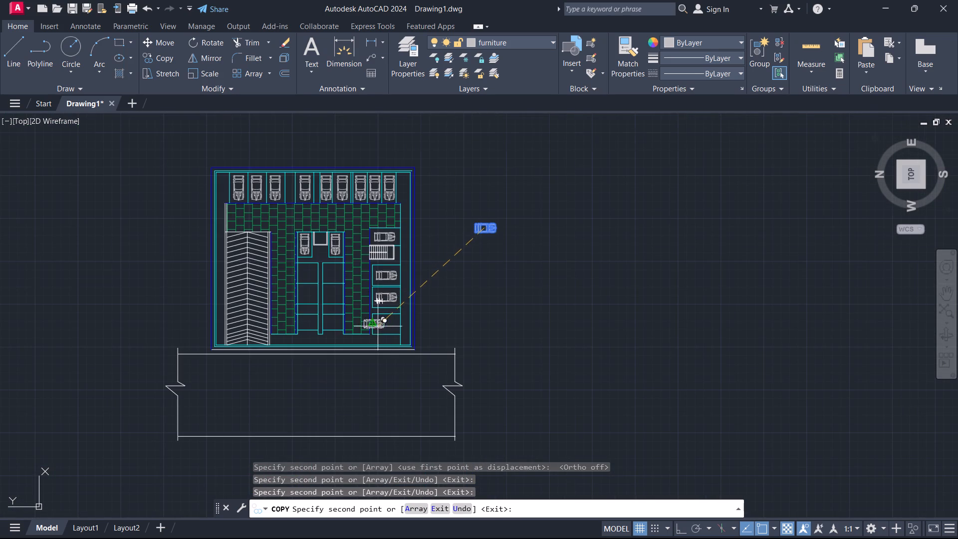
{"action": "scroll", "coordinate": [378, 326], "scroll_direction": "up", "scroll_amount": 3}
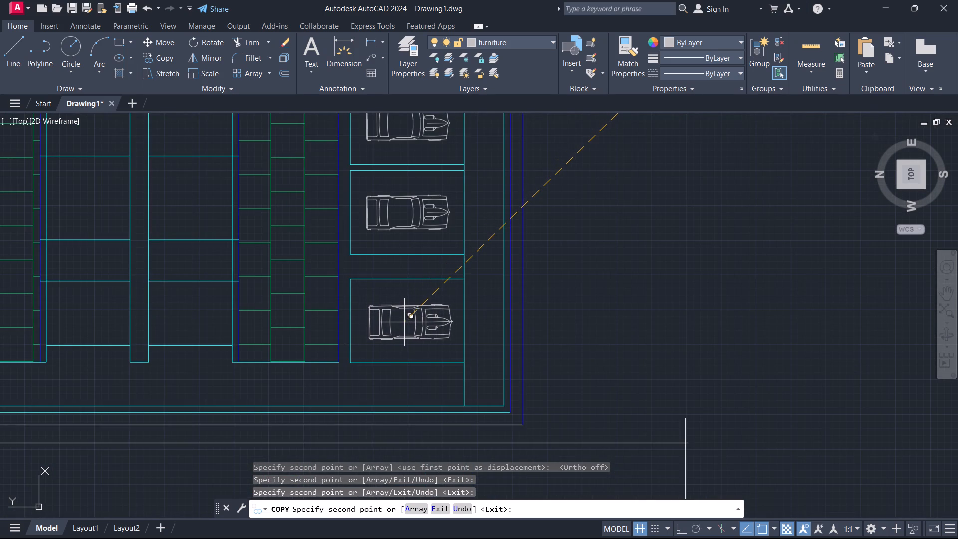
{"action": "left_click", "coordinate": [405, 323]}
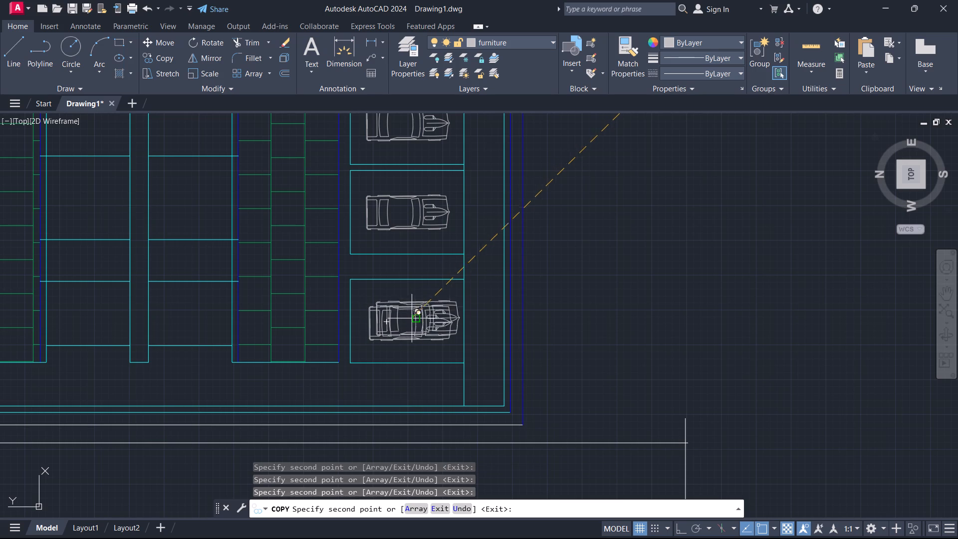
Place one more copy of the horizontal car in the top bay of the central block's right-hand column.
{"action": "scroll", "coordinate": [435, 267], "scroll_direction": "down", "scroll_amount": 2}
{"action": "scroll", "coordinate": [332, 208], "scroll_direction": "up", "scroll_amount": 2}
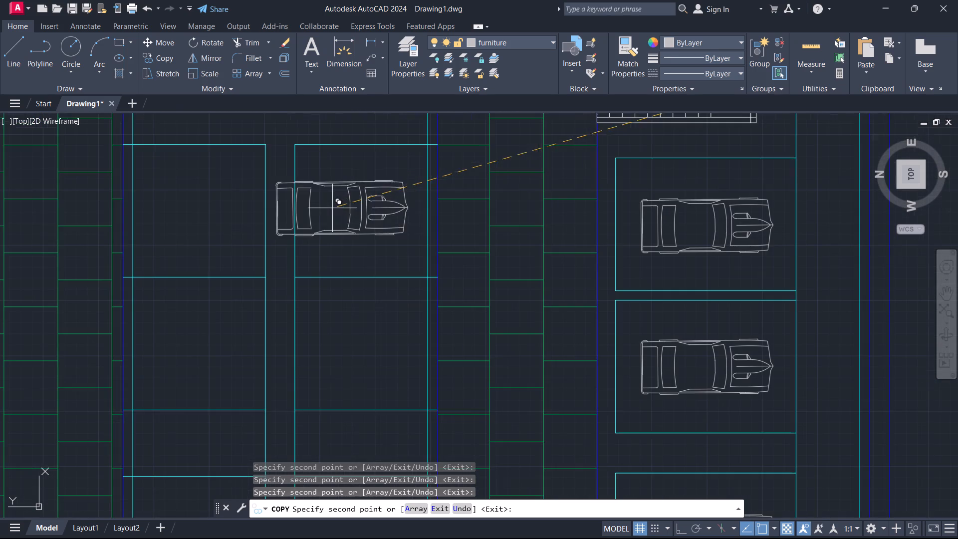
{"action": "scroll", "coordinate": [332, 208], "scroll_direction": "up", "scroll_amount": 1}
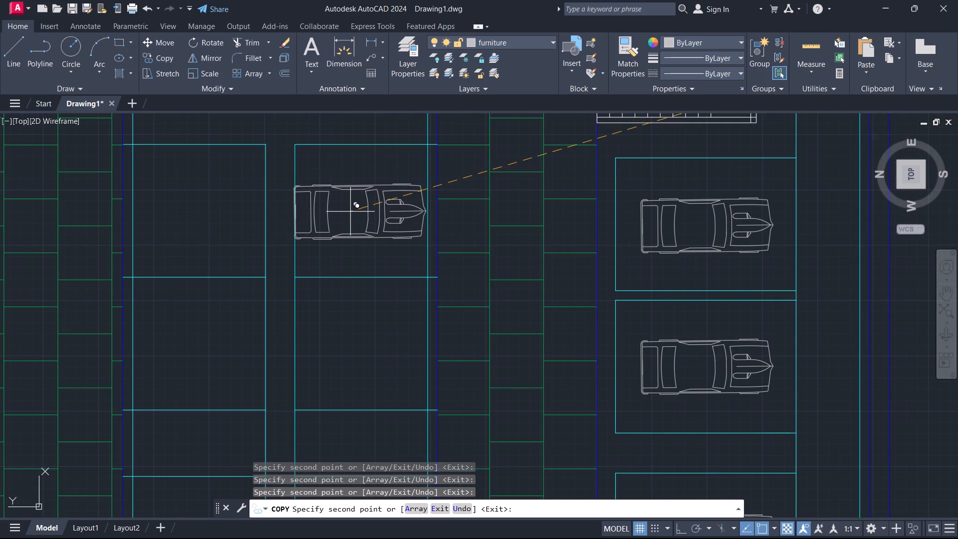
{"action": "left_click", "coordinate": [351, 212]}
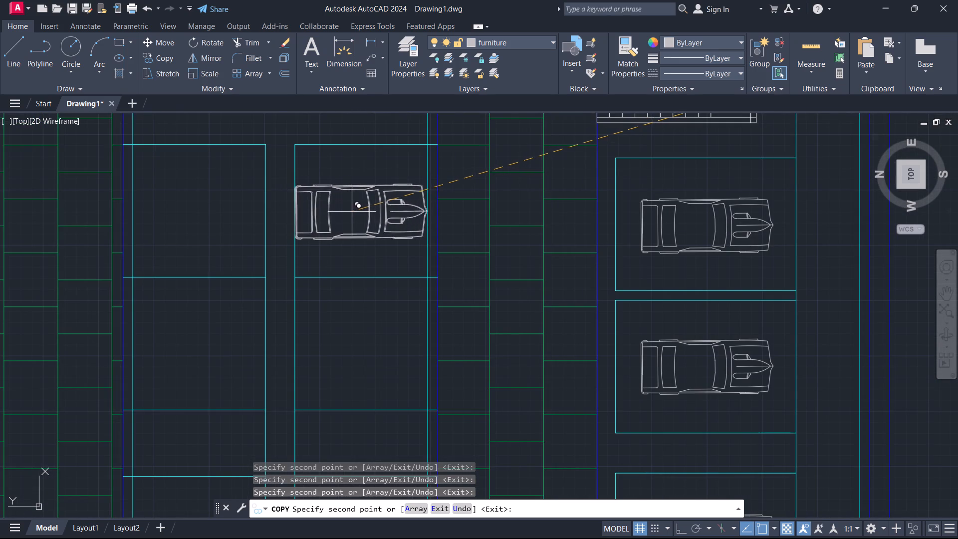
{"action": "key", "text": "Escape"}
Scale the car in the central block's top right-hand bay slightly down by eye about a point near its middle.
{"action": "left_click", "coordinate": [336, 188]}
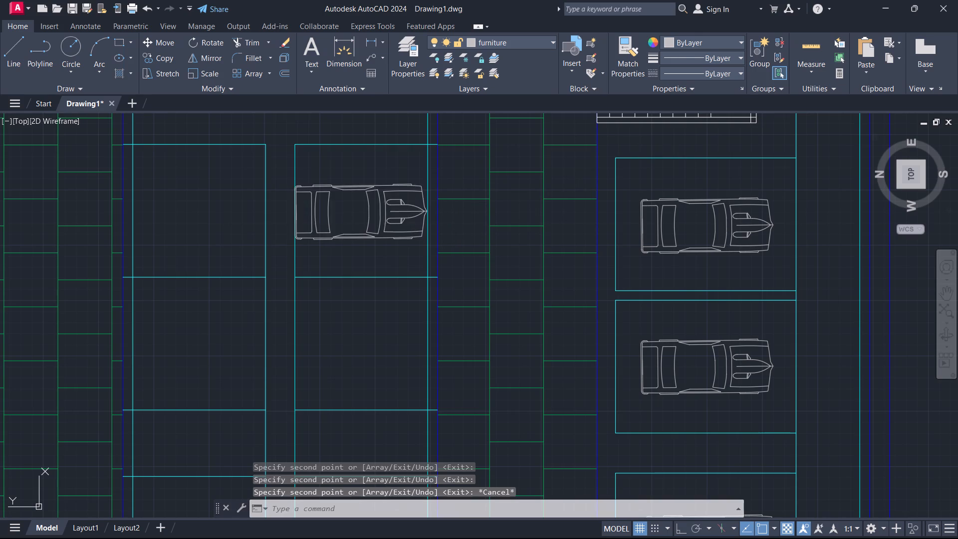
{"action": "type", "text": "sc"}
{"action": "key", "text": "Return"}
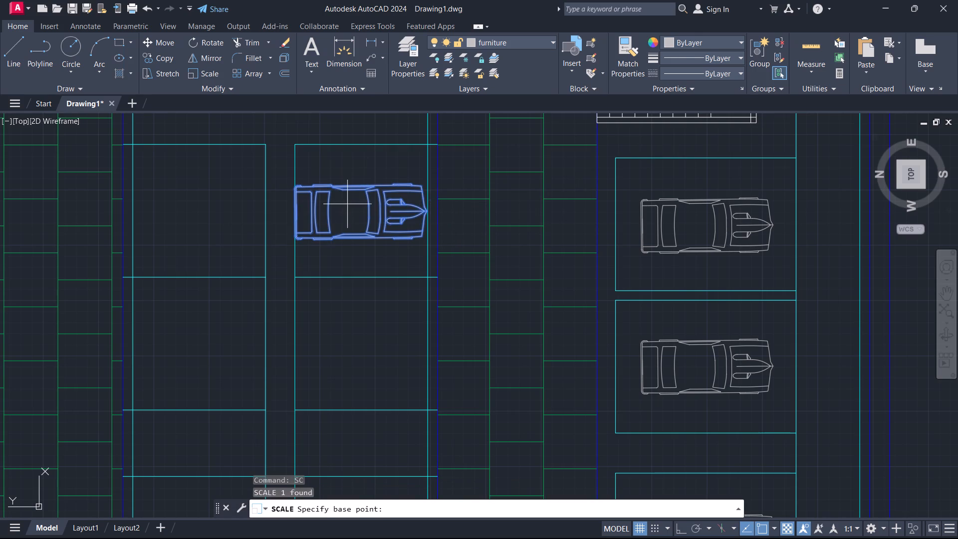
{"action": "left_click", "coordinate": [347, 210]}
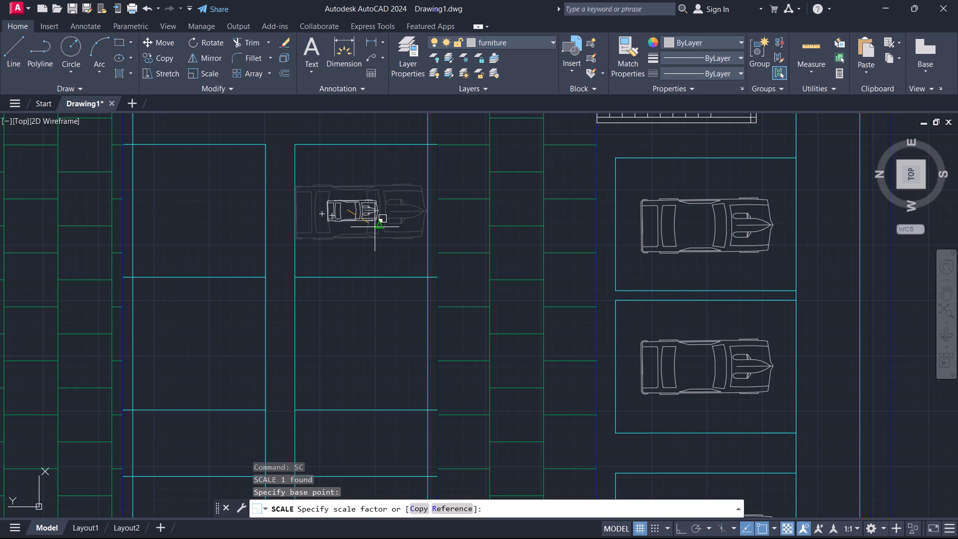
{"action": "left_click", "coordinate": [391, 265]}
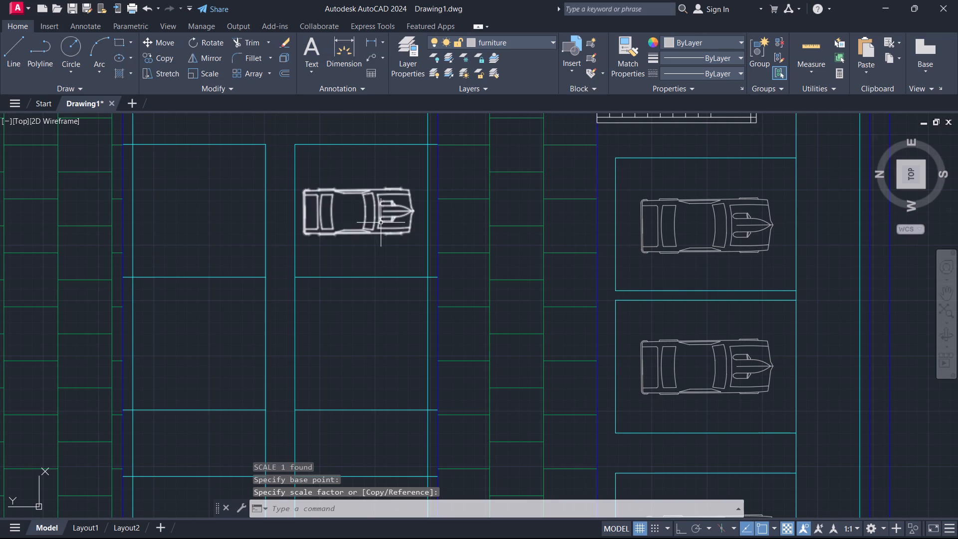
Copy the scaled car straight down, with Ortho on, into the second and bottom bays of the central block's right-hand column.
{"action": "left_click", "coordinate": [381, 222]}
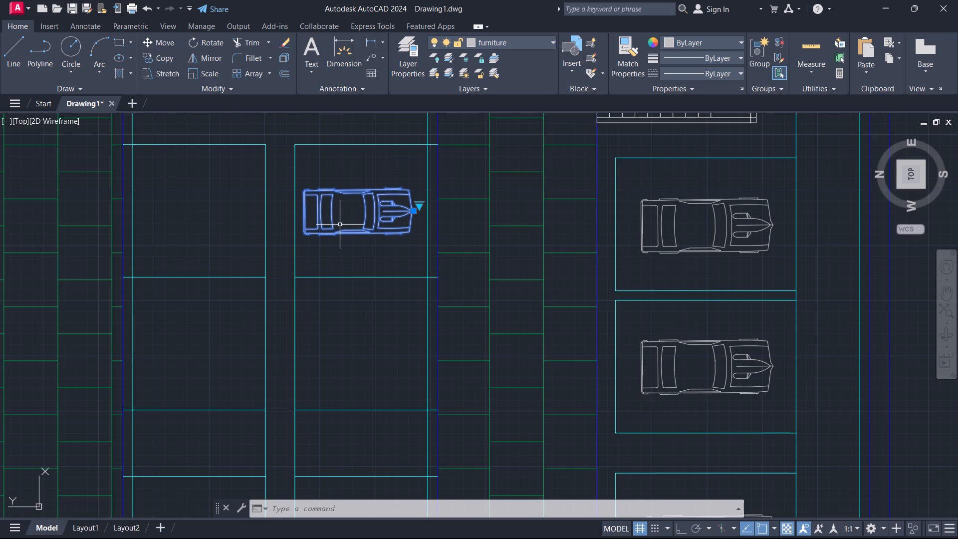
{"action": "type", "text": "co"}
{"action": "key", "text": "Return"}
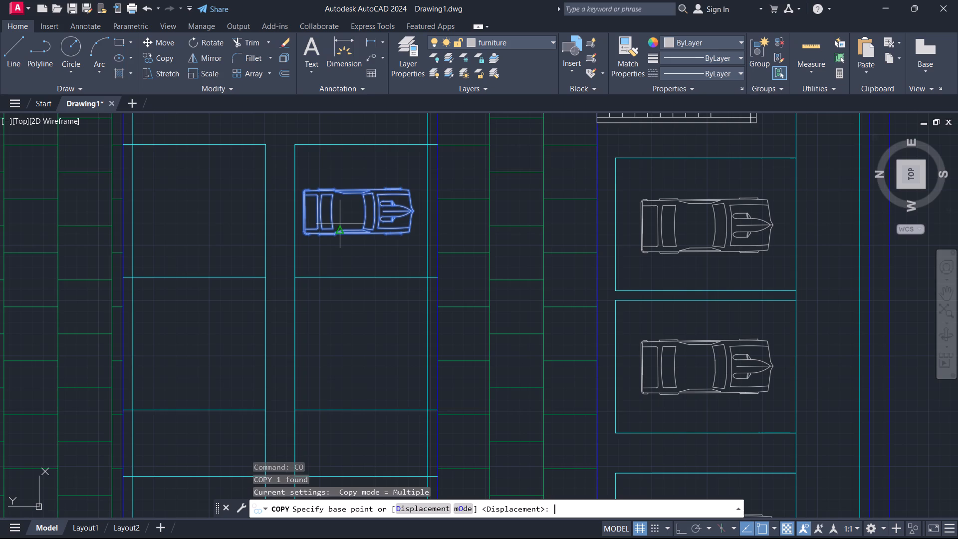
{"action": "left_click", "coordinate": [364, 213]}
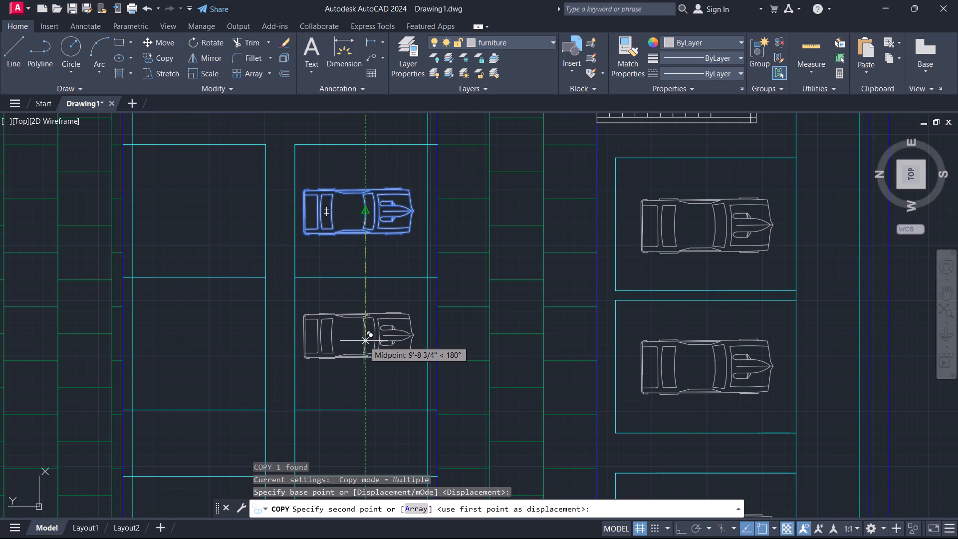
{"action": "key", "text": "F8"}
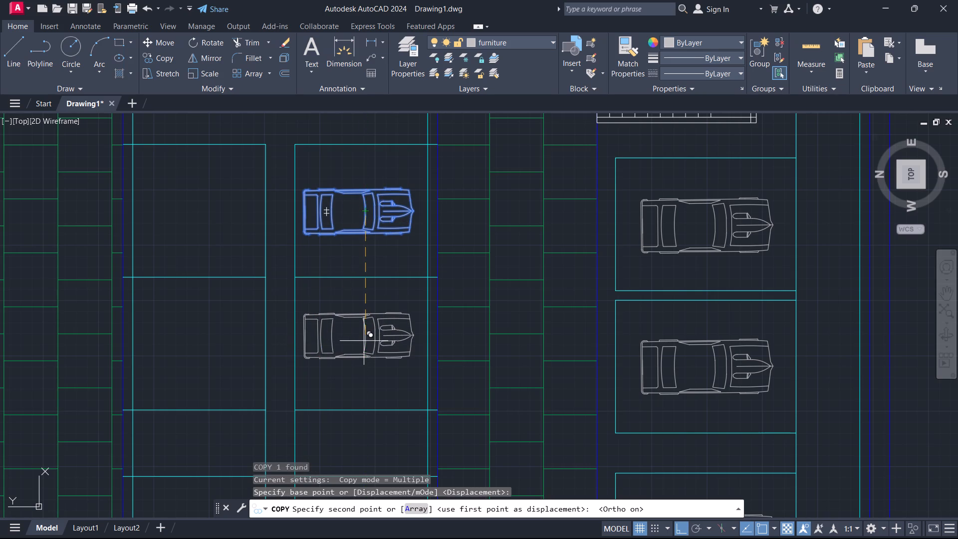
{"action": "left_click", "coordinate": [364, 341]}
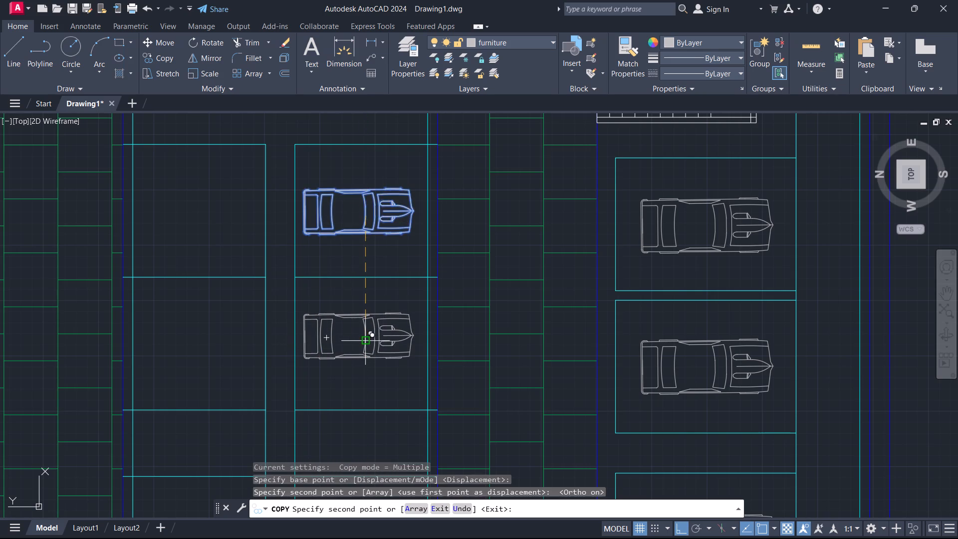
{"action": "scroll", "coordinate": [383, 290], "scroll_direction": "down", "scroll_amount": 2}
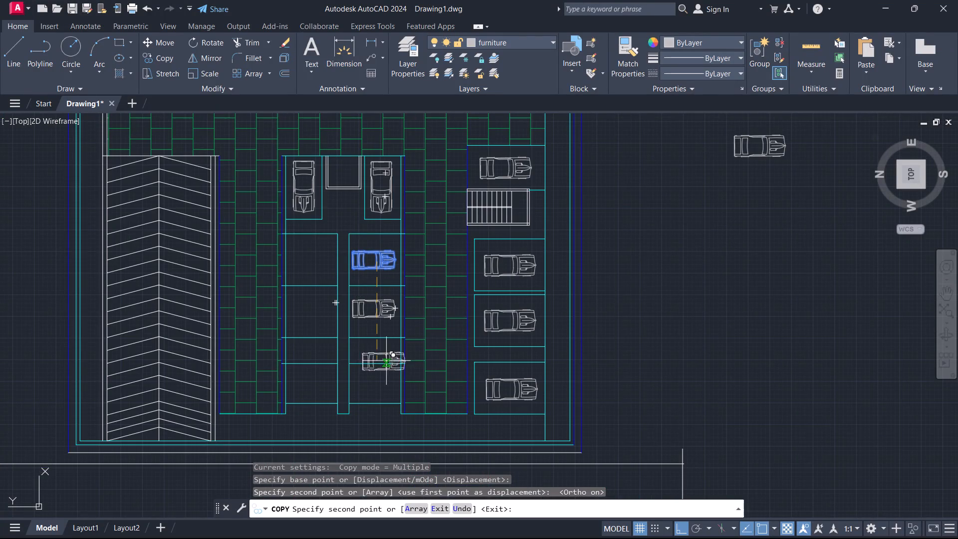
{"action": "scroll", "coordinate": [385, 357], "scroll_direction": "up", "scroll_amount": 1}
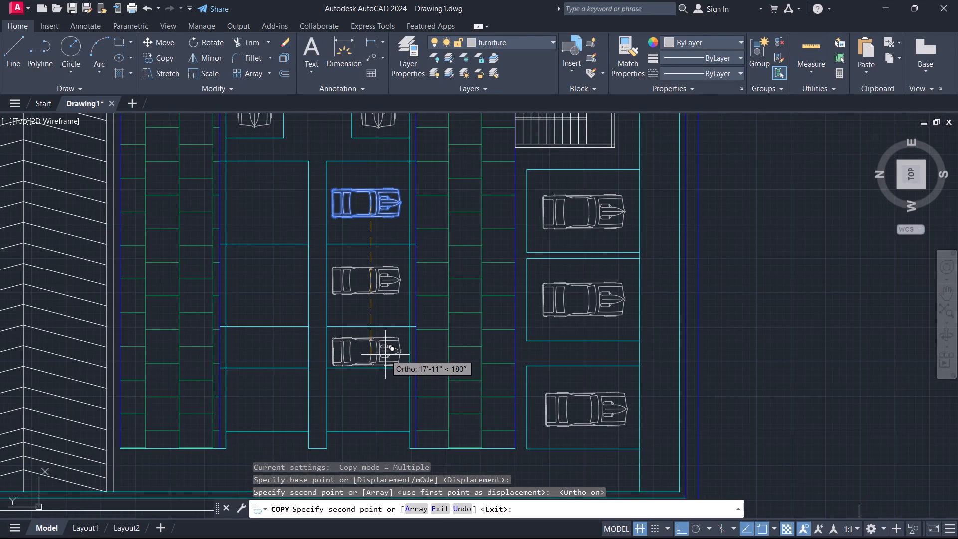
{"action": "left_click", "coordinate": [384, 401]}
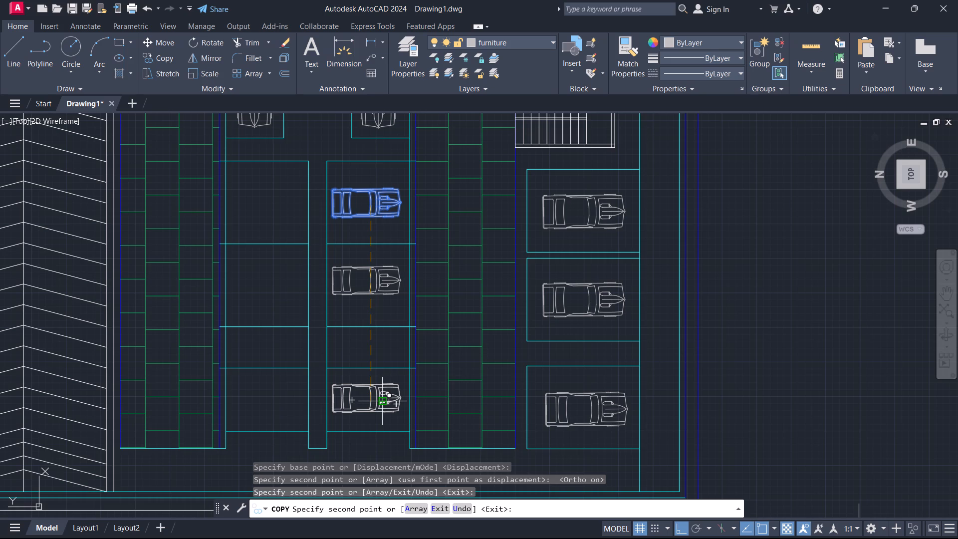
{"action": "key", "text": "Escape"}
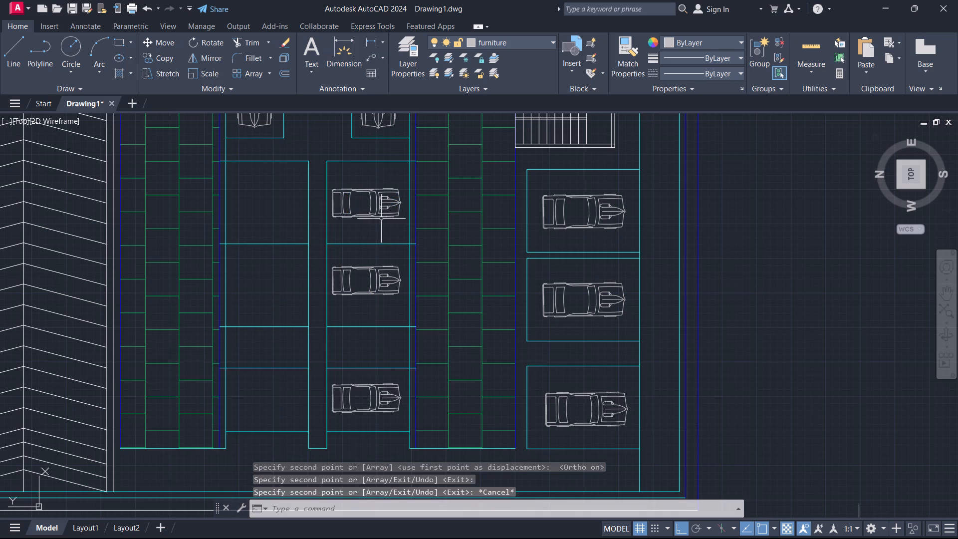
Mirror the right-hand column's three cars into the left-hand column about the vertical centreline of the gap between them, keeping the originals.
{"action": "left_click", "coordinate": [381, 216]}
{"action": "left_click", "coordinate": [378, 278]}
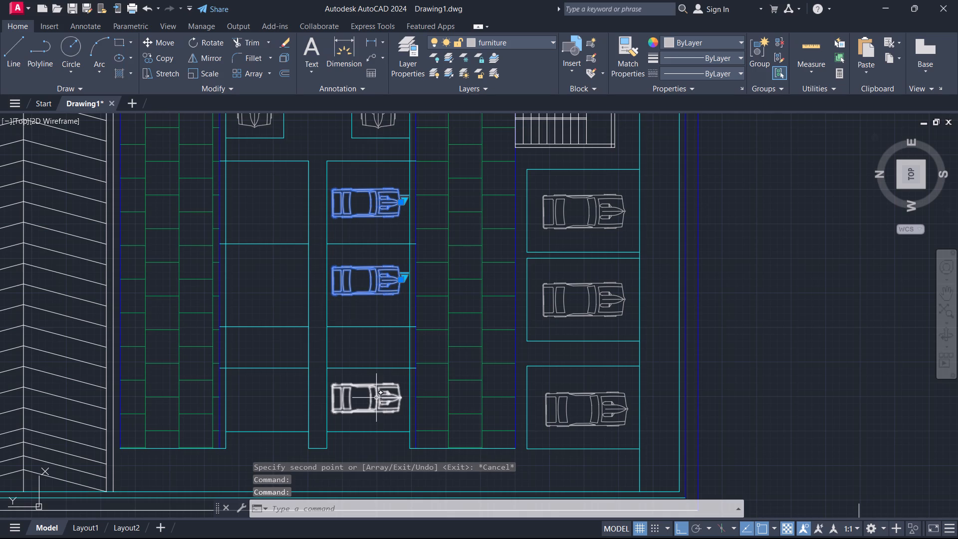
{"action": "left_click", "coordinate": [377, 397]}
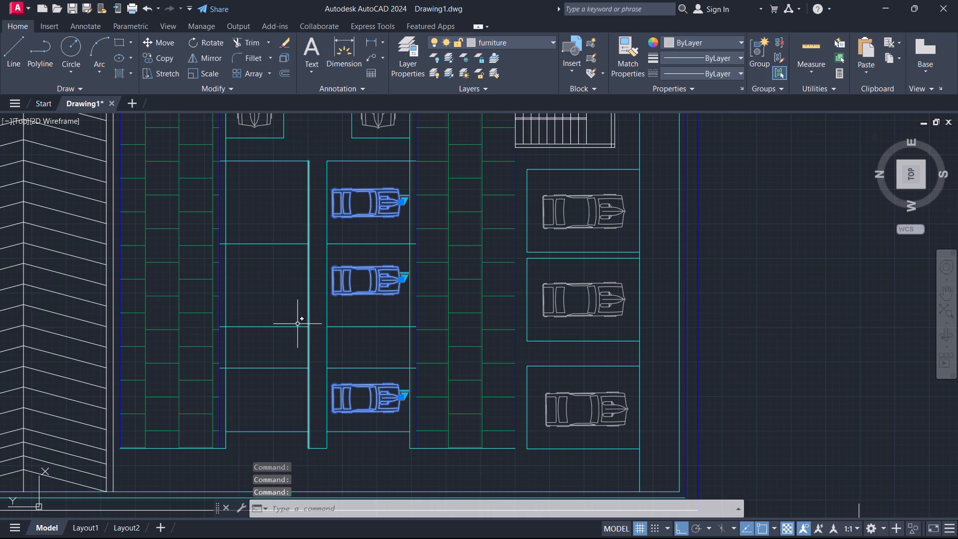
{"action": "type", "text": "mi"}
{"action": "key", "text": "Return"}
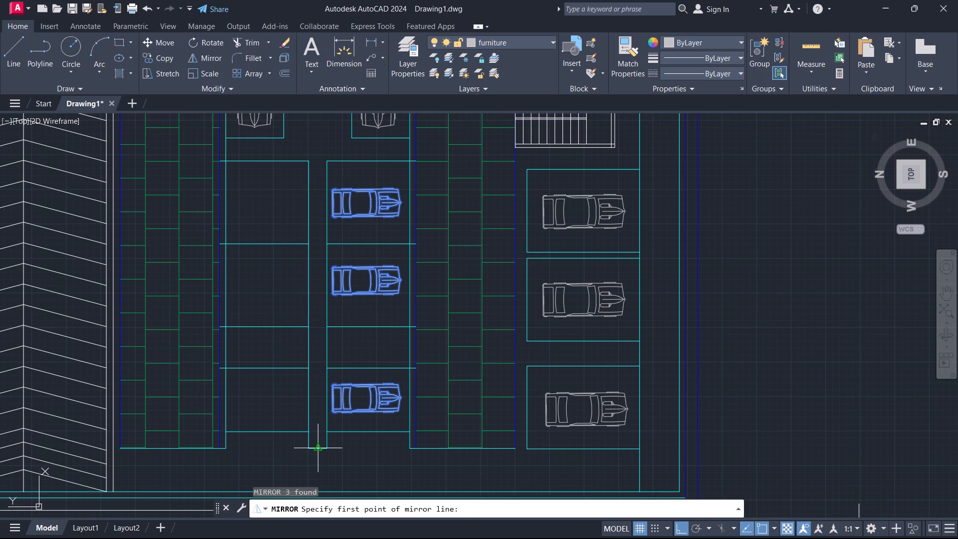
{"action": "left_click", "coordinate": [320, 448]}
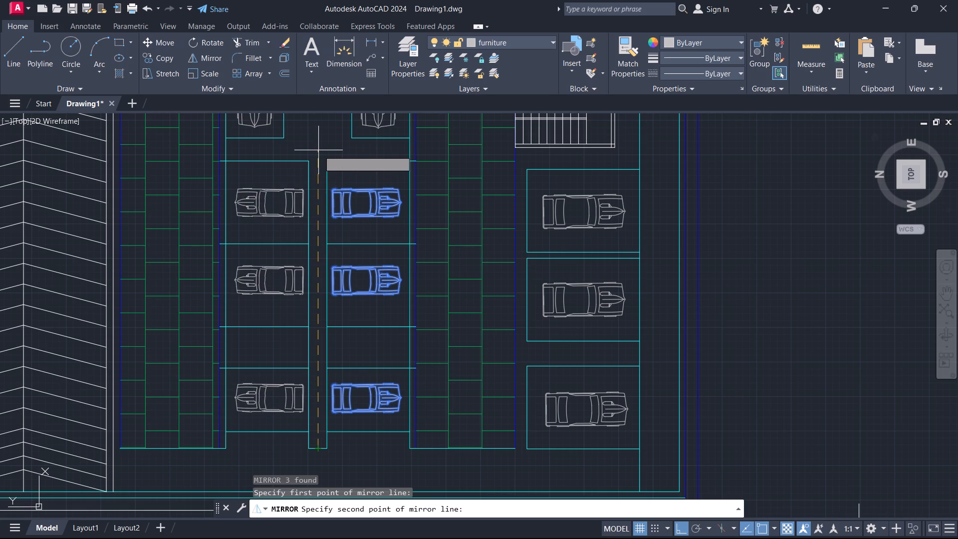
{"action": "left_click", "coordinate": [318, 150]}
{"action": "key", "text": "Return"}
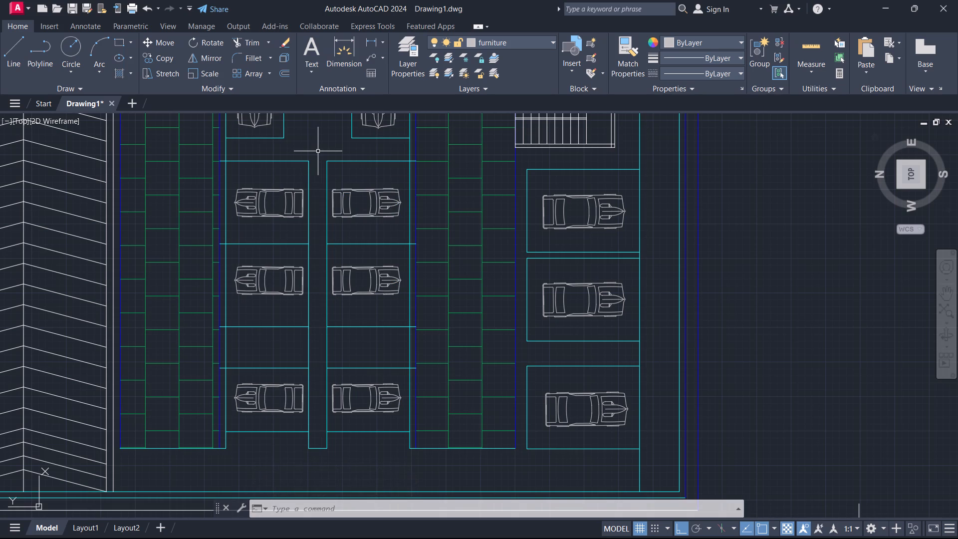
Erase the spare horizontal car standing outside the building.
{"action": "scroll", "coordinate": [339, 238], "scroll_direction": "down", "scroll_amount": 1}
{"action": "scroll", "coordinate": [361, 274], "scroll_direction": "down", "scroll_amount": 1}
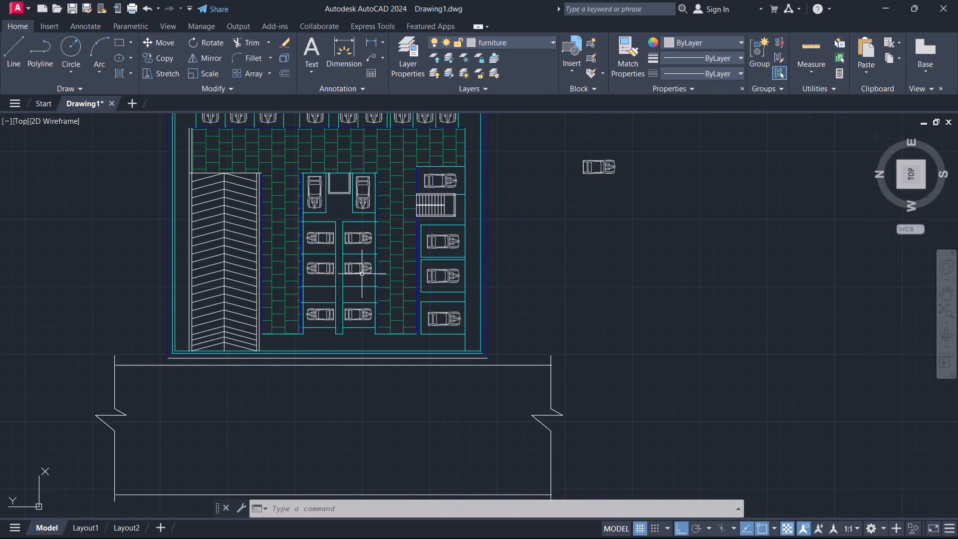
{"action": "left_click", "coordinate": [604, 165]}
{"action": "key", "text": "e"}
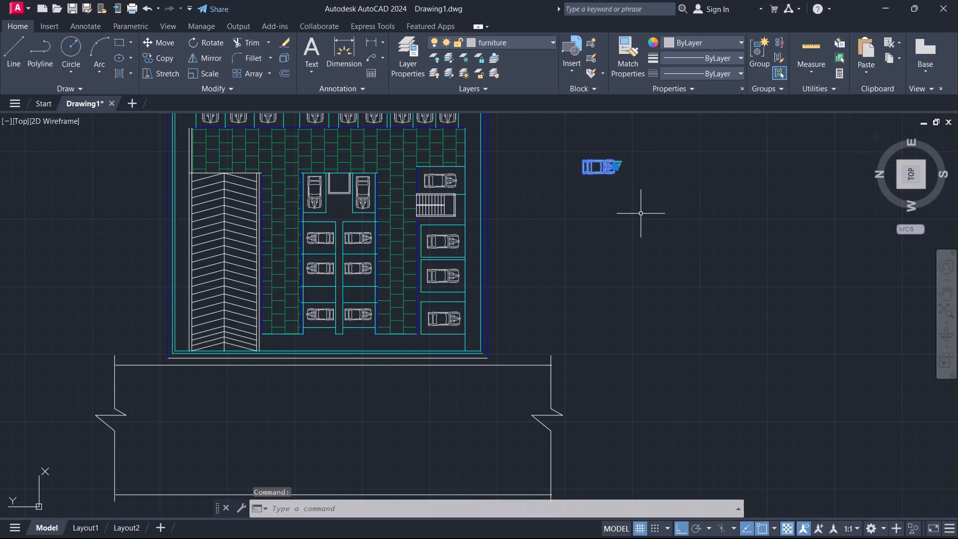
{"action": "key", "text": "Return"}
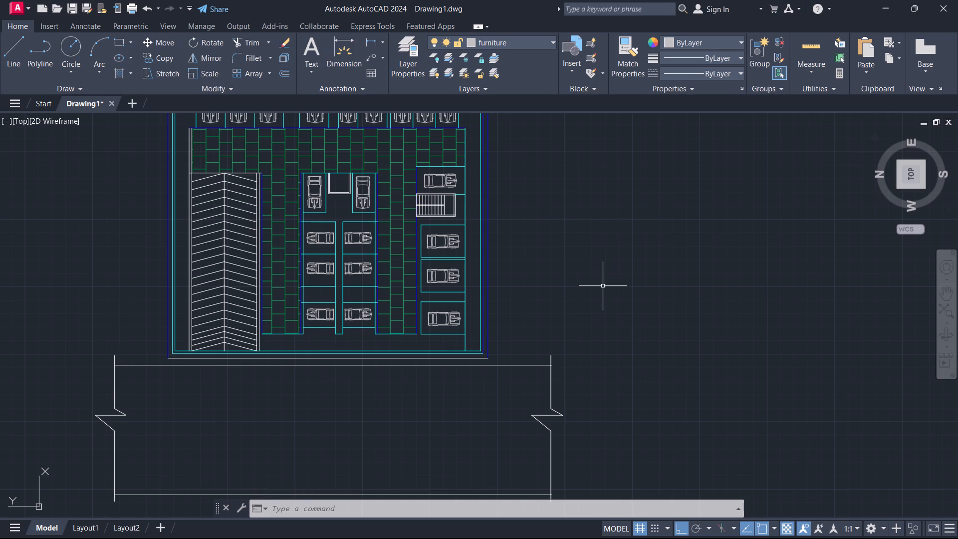
Create a layer named hatch 1 with colour 8 and make it the current layer.
{"action": "middle_click_drag", "start_coordinate": [602, 288], "coordinate": [673, 333]}
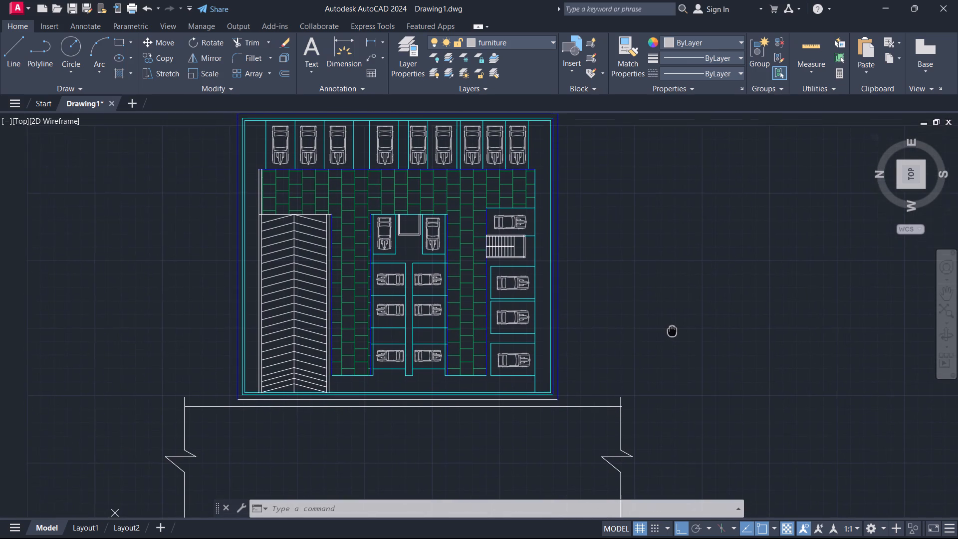
{"action": "middle_click_drag", "start_coordinate": [673, 333], "coordinate": [673, 341]}
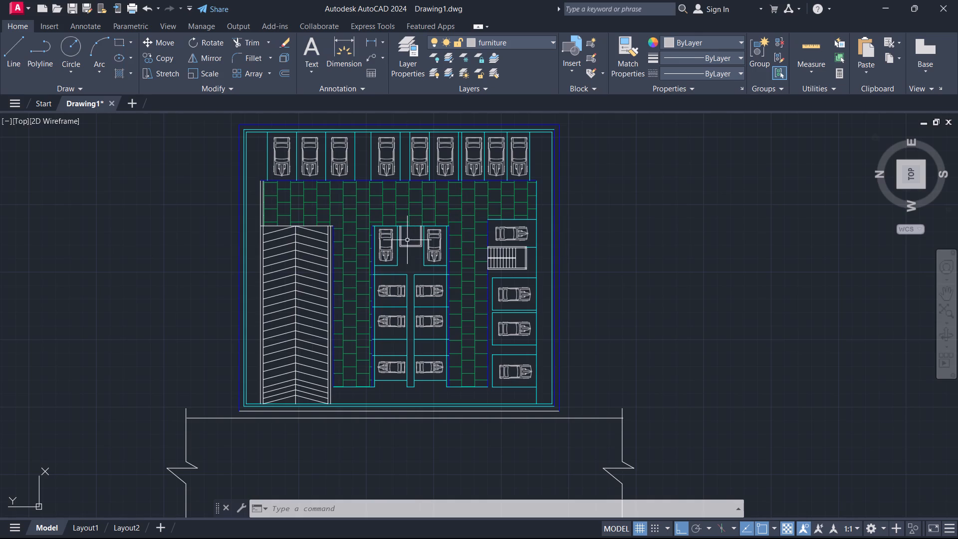
{"action": "scroll", "coordinate": [407, 240], "scroll_direction": "up", "scroll_amount": 3}
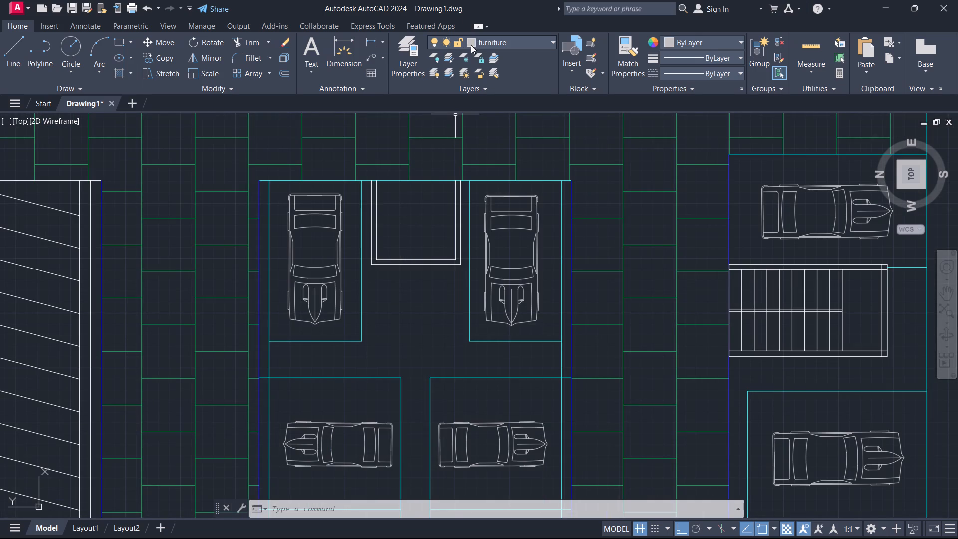
{"action": "double_click", "coordinate": [409, 48]}
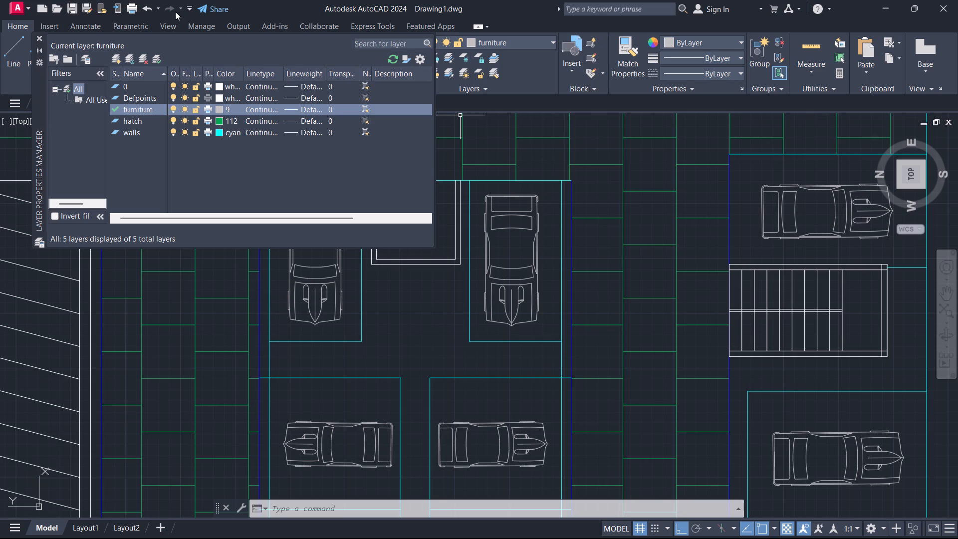
{"action": "left_click", "coordinate": [112, 59]}
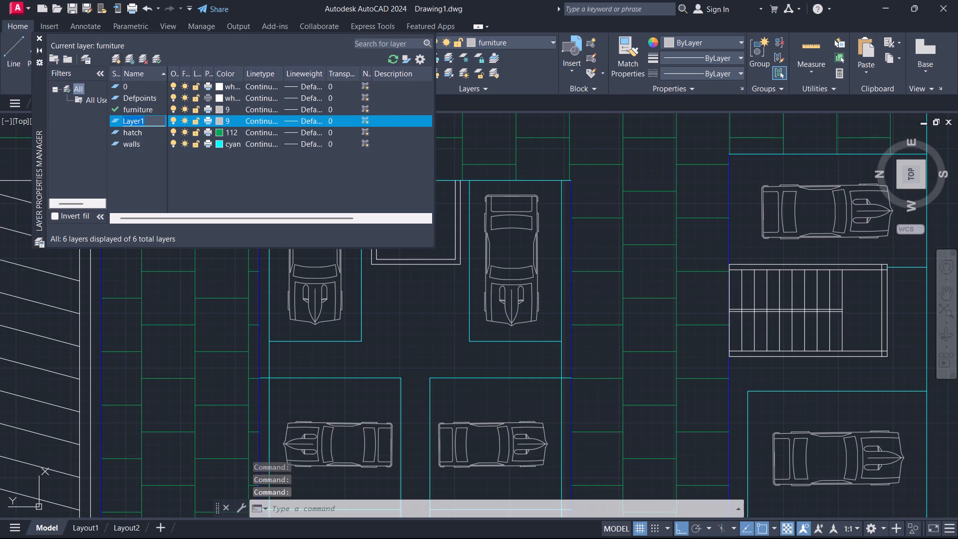
{"action": "key", "text": "BackSpace"}
{"action": "type", "text": "hatch 1"}
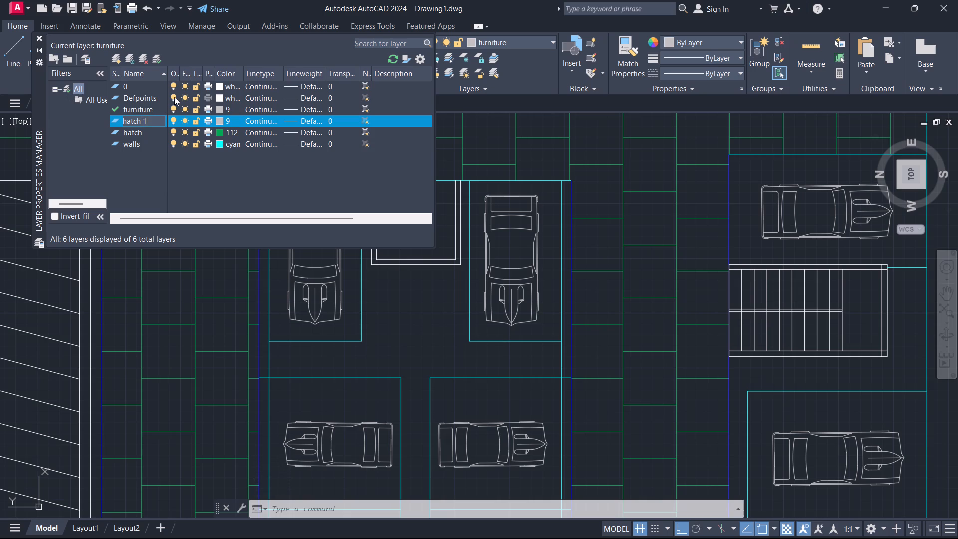
{"action": "left_click", "coordinate": [220, 120]}
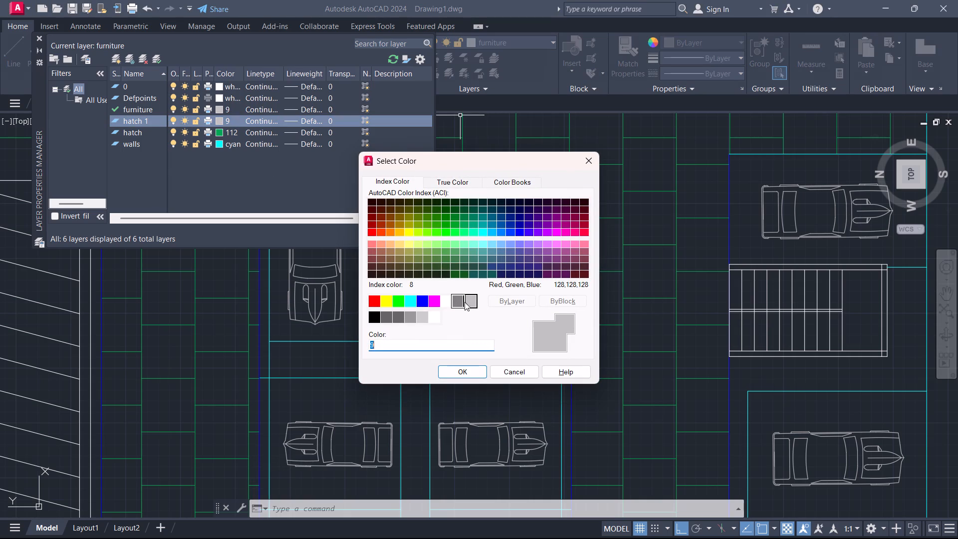
{"action": "left_click", "coordinate": [470, 302]}
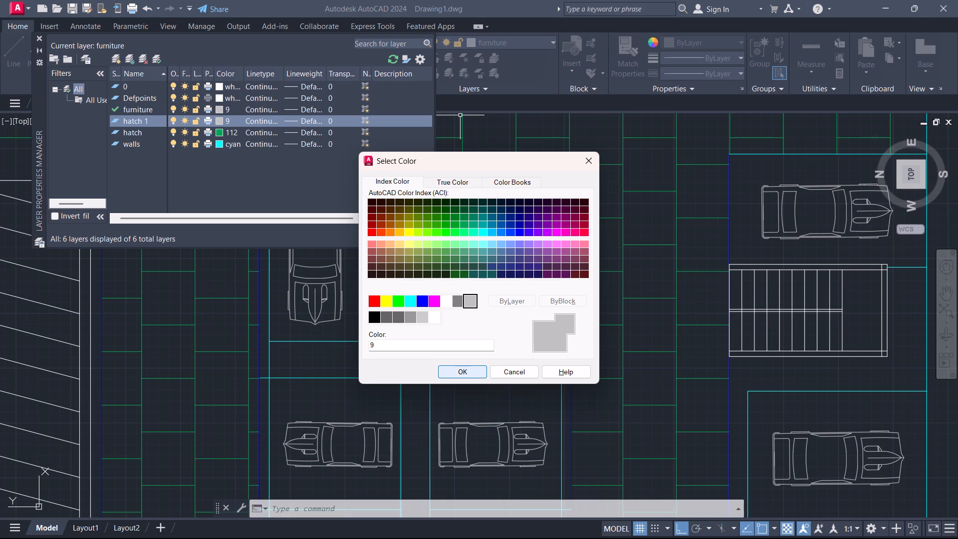
{"action": "left_click", "coordinate": [455, 304]}
{"action": "left_click", "coordinate": [461, 372]}
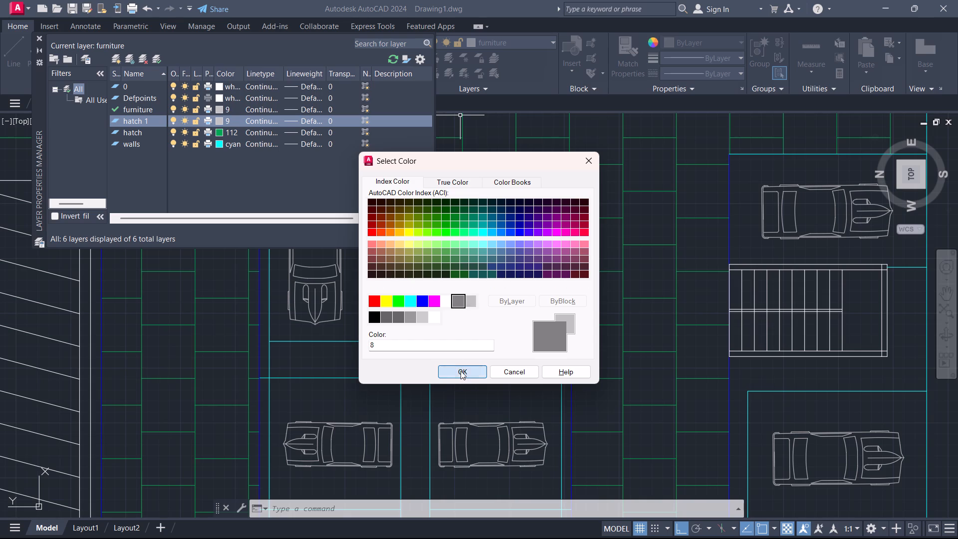
{"action": "left_click", "coordinate": [158, 60]}
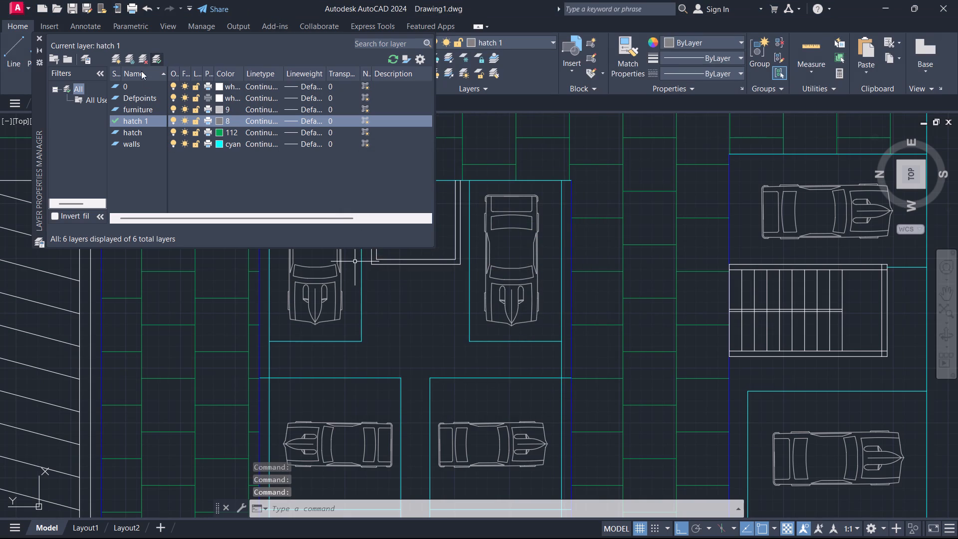
{"action": "left_click", "coordinate": [37, 38]}
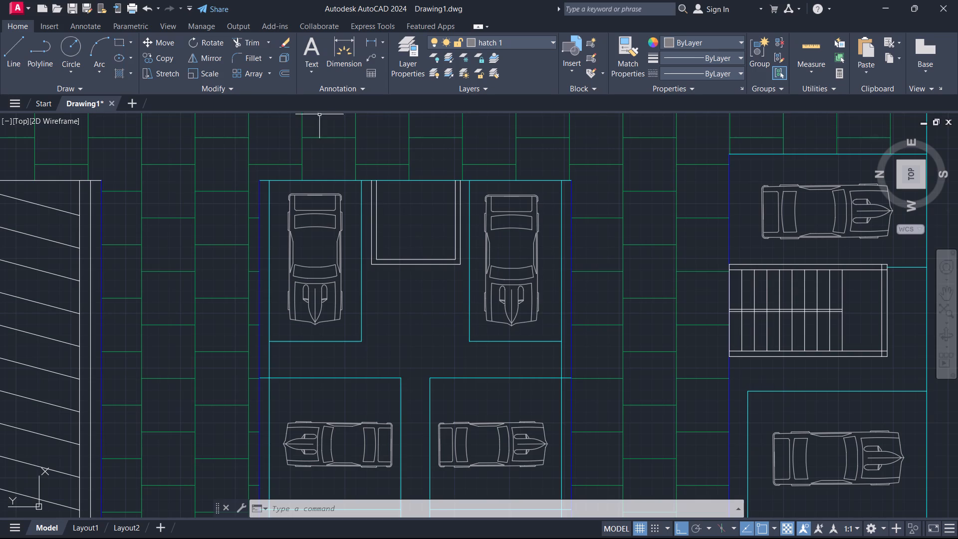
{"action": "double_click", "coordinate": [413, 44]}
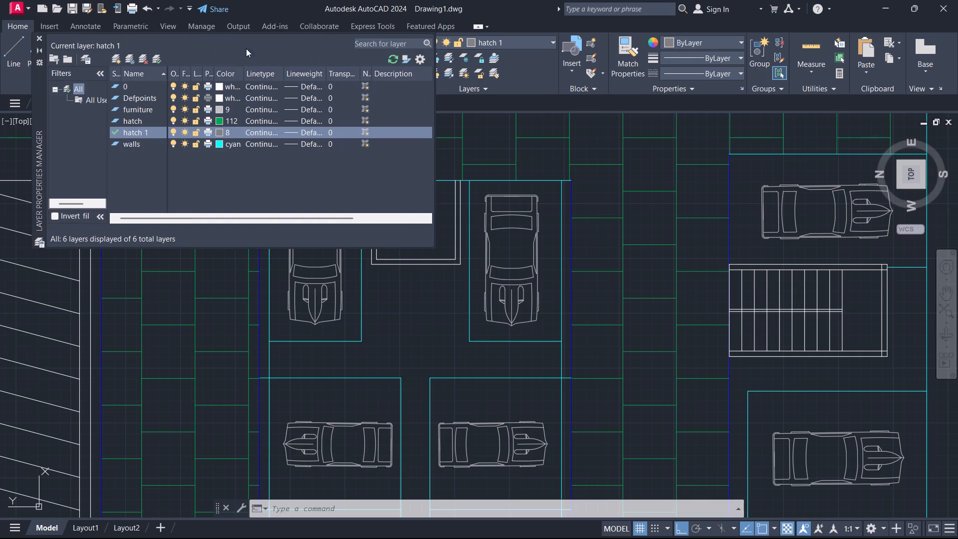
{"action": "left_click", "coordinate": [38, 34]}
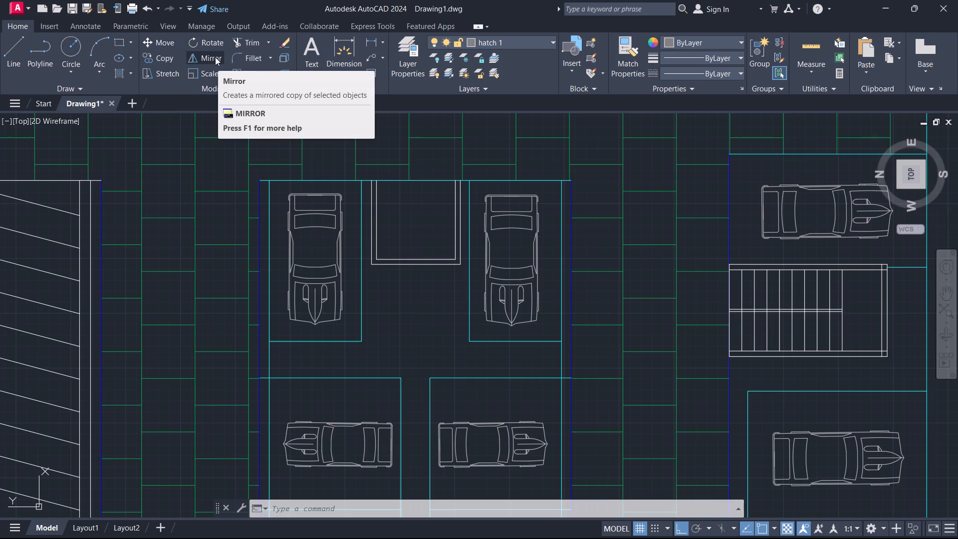
Fill the double-line U-shaped wall between the central block's two upper parking bays with a SOLID hatch.
{"action": "double_click", "coordinate": [118, 71]}
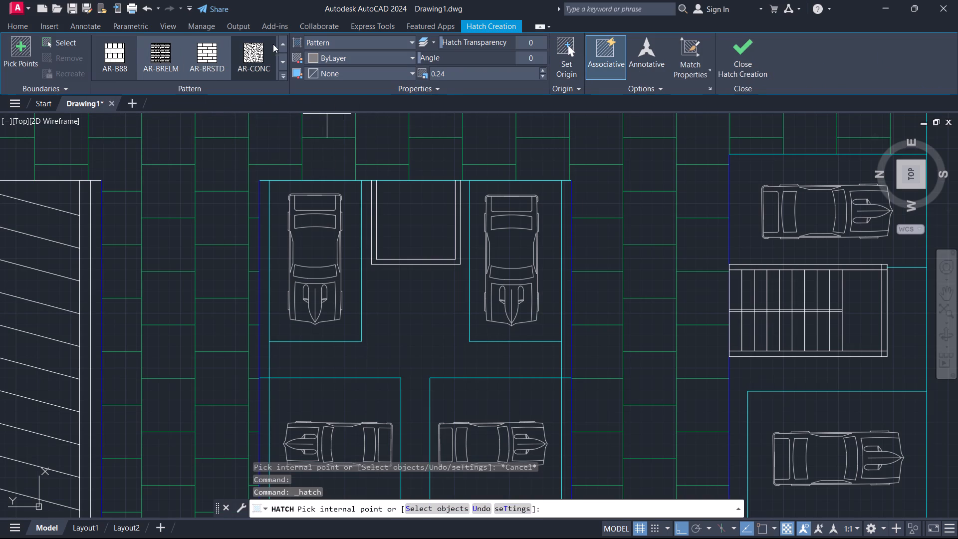
{"action": "left_click", "coordinate": [282, 74]}
{"action": "scroll", "coordinate": [139, 78], "scroll_direction": "up", "scroll_amount": 4}
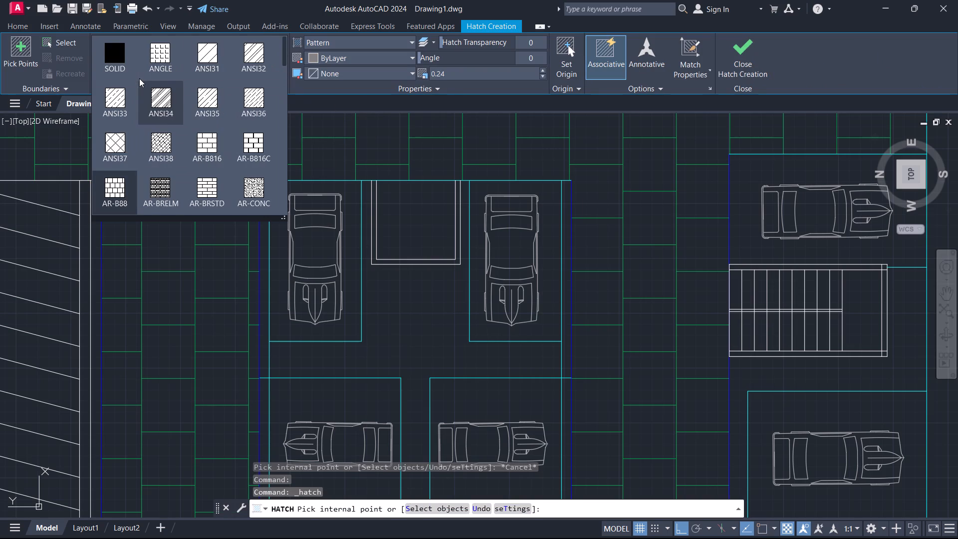
{"action": "scroll", "coordinate": [139, 78], "scroll_direction": "up", "scroll_amount": 1}
{"action": "left_click", "coordinate": [118, 61]}
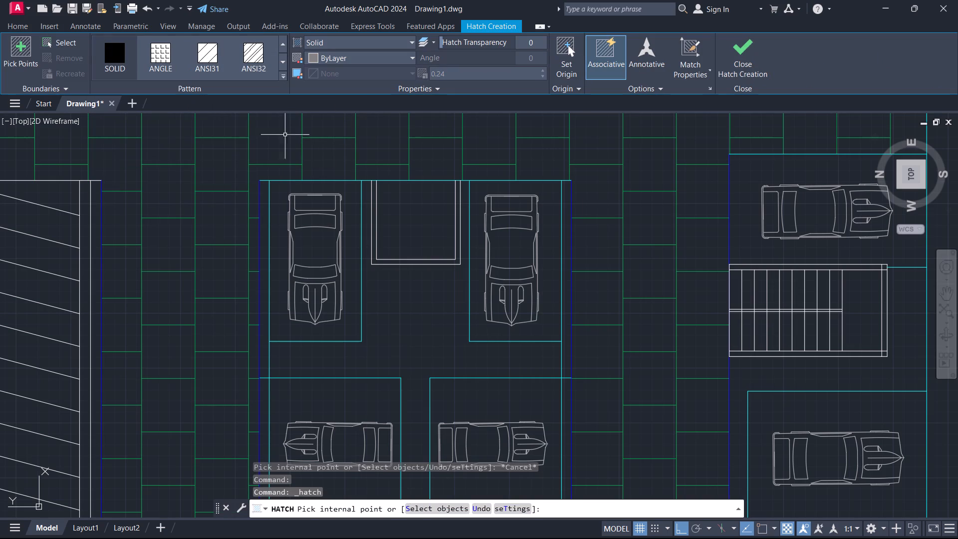
{"action": "left_click", "coordinate": [457, 216]}
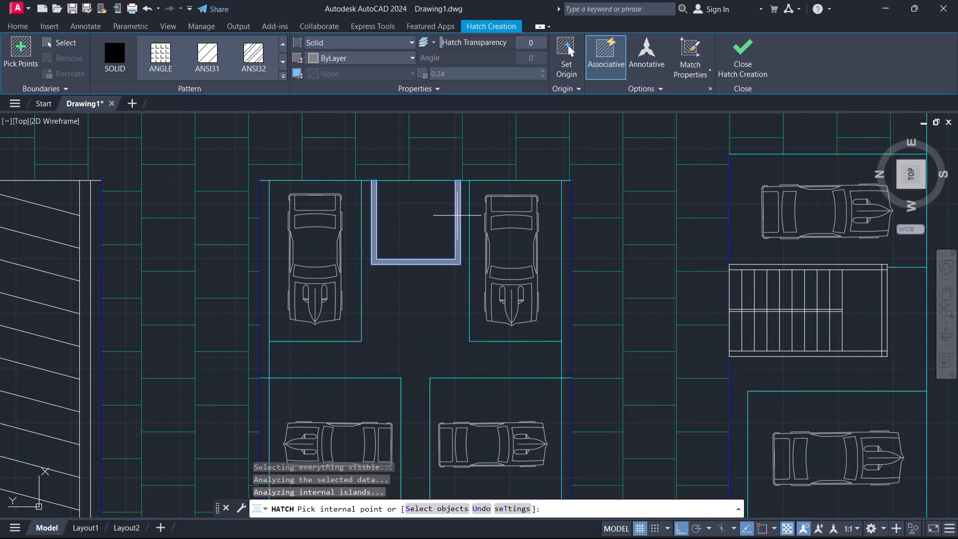
{"action": "left_click", "coordinate": [735, 48]}
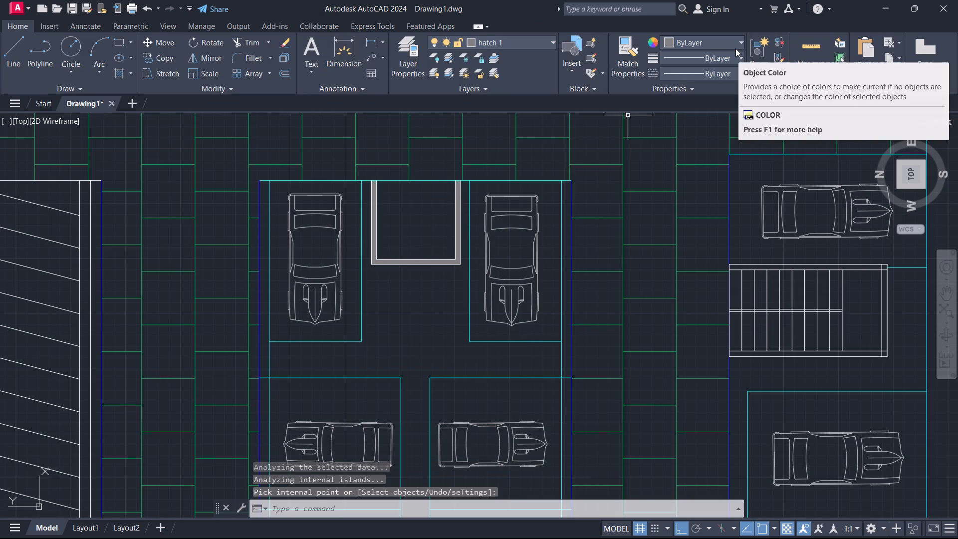
{"action": "key", "text": "Escape"}
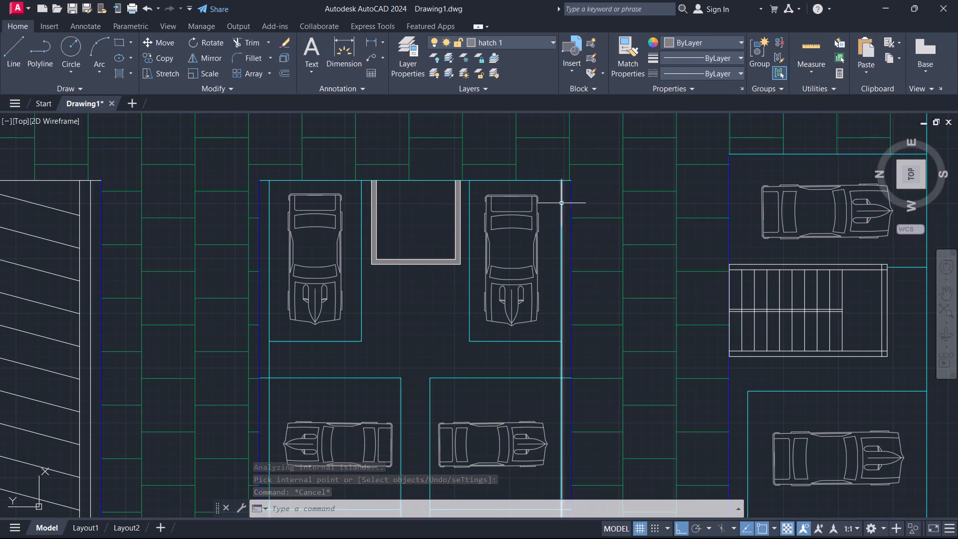
Change the colour of the white boundary line just below the building's bottom wall to Blue.
{"action": "scroll", "coordinate": [607, 188], "scroll_direction": "down", "scroll_amount": 3}
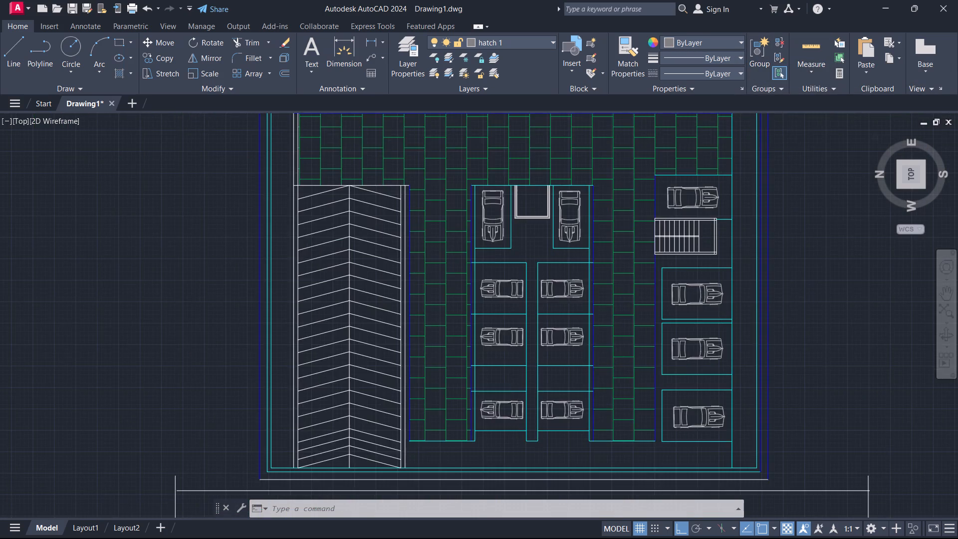
{"action": "middle_click_drag", "start_coordinate": [767, 224], "coordinate": [674, 224]}
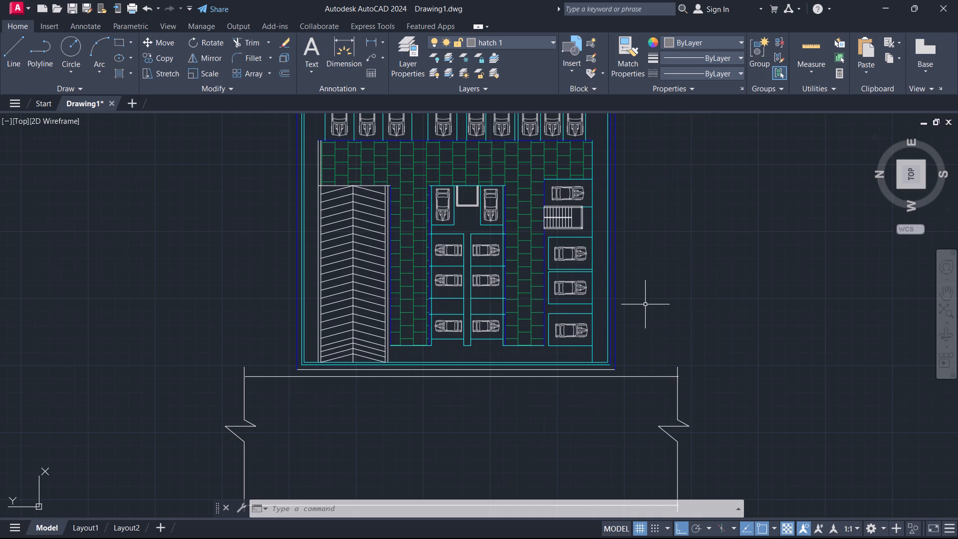
{"action": "left_click", "coordinate": [466, 369]}
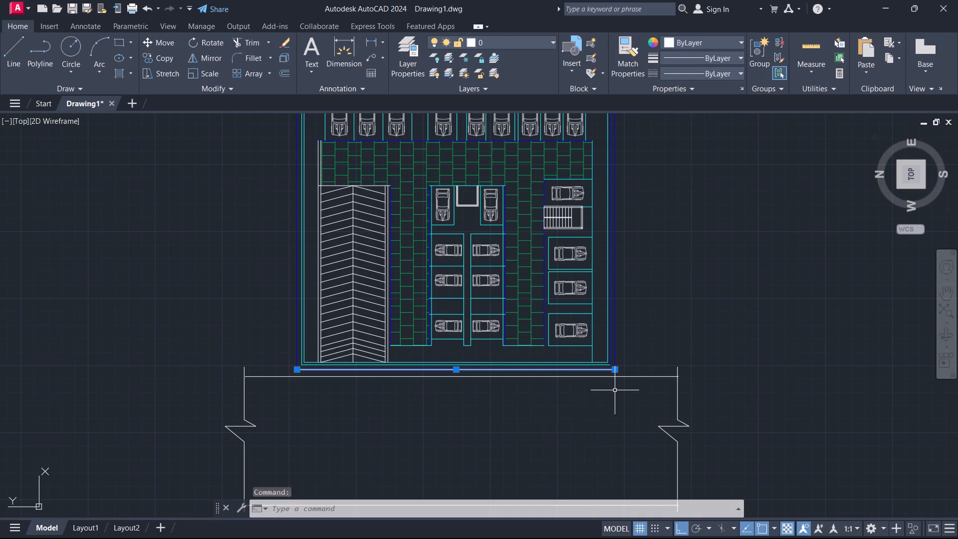
{"action": "key", "text": "ctrl+1"}
{"action": "left_click", "coordinate": [106, 78]}
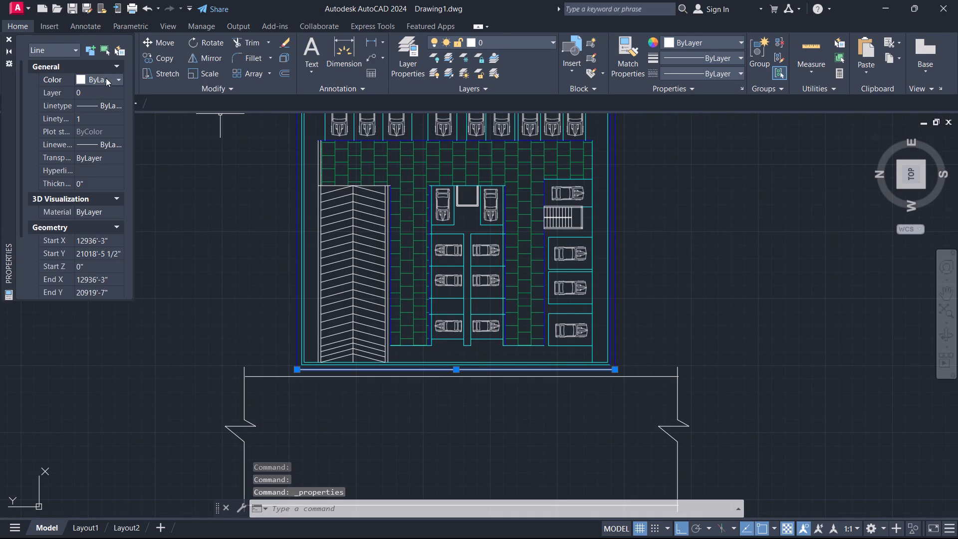
{"action": "left_click", "coordinate": [113, 79]}
{"action": "left_click", "coordinate": [82, 152]}
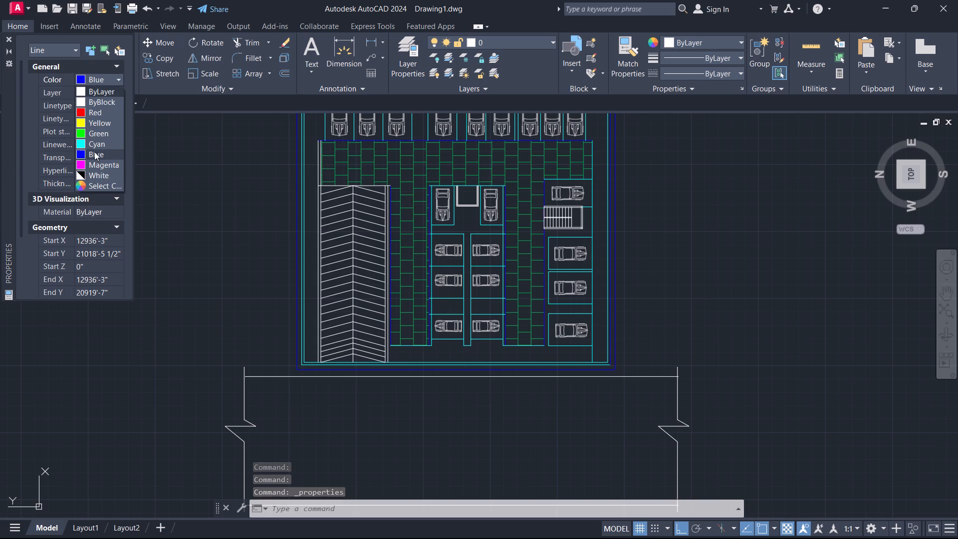
{"action": "left_click", "coordinate": [3, 40]}
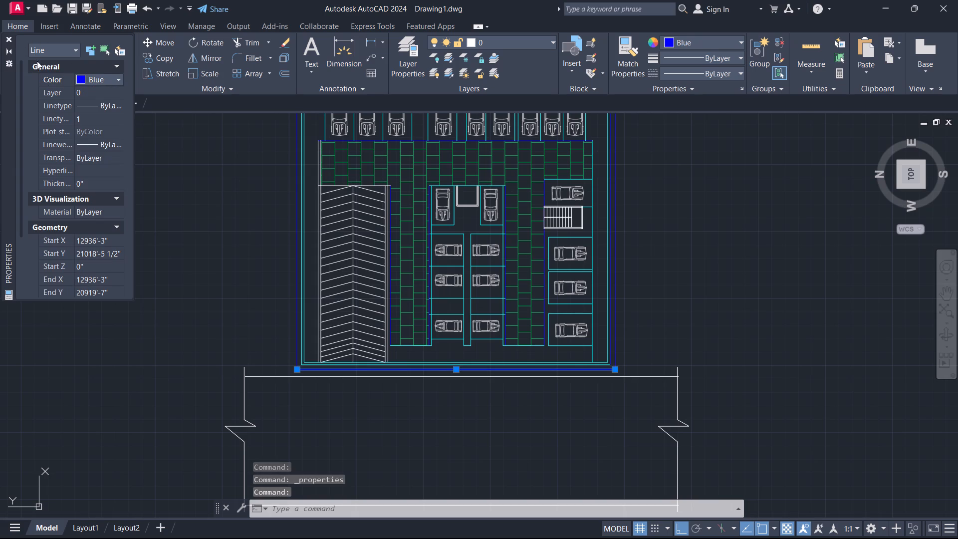
{"action": "key", "text": "Escape"}
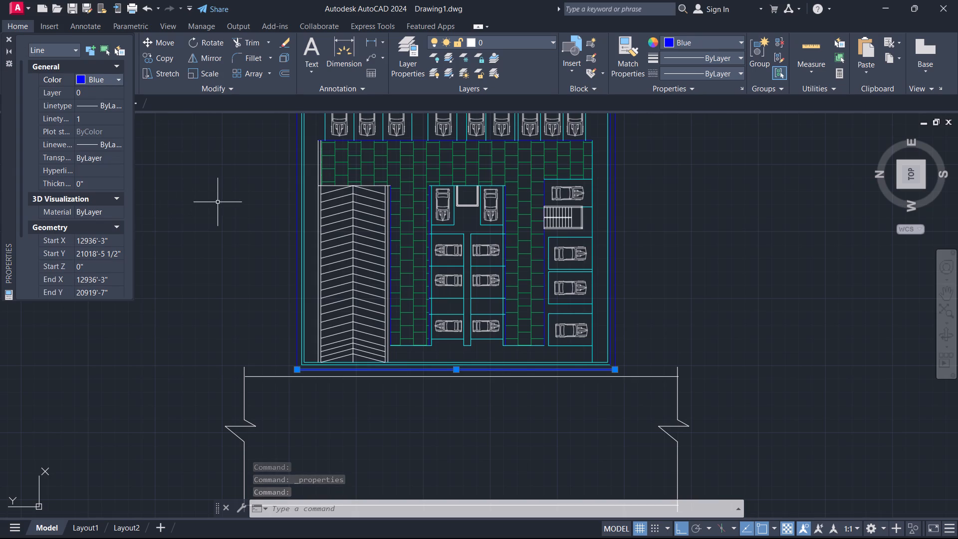
{"action": "left_click", "coordinate": [10, 38]}
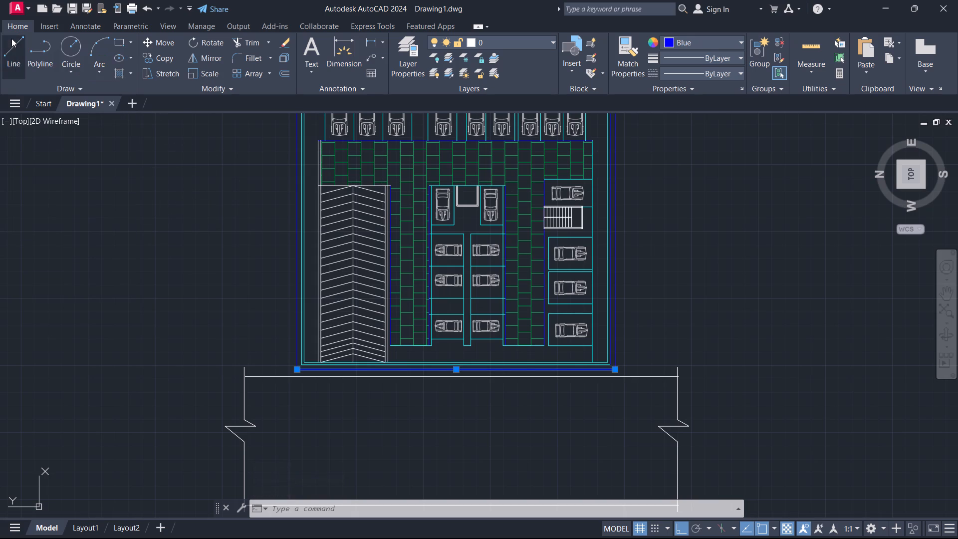
{"action": "scroll", "coordinate": [126, 277], "scroll_direction": "down", "scroll_amount": 1}
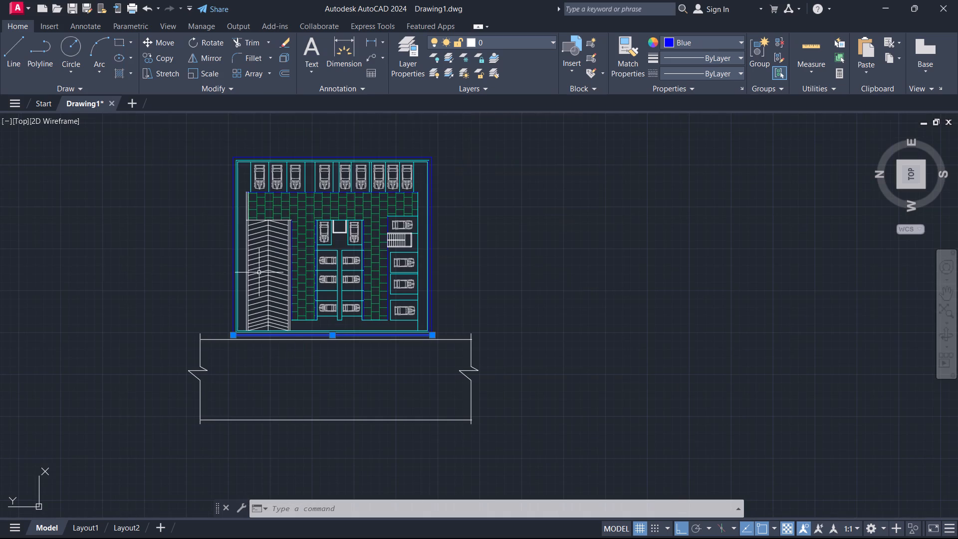
{"action": "middle_click_drag", "start_coordinate": [467, 285], "coordinate": [499, 283]}
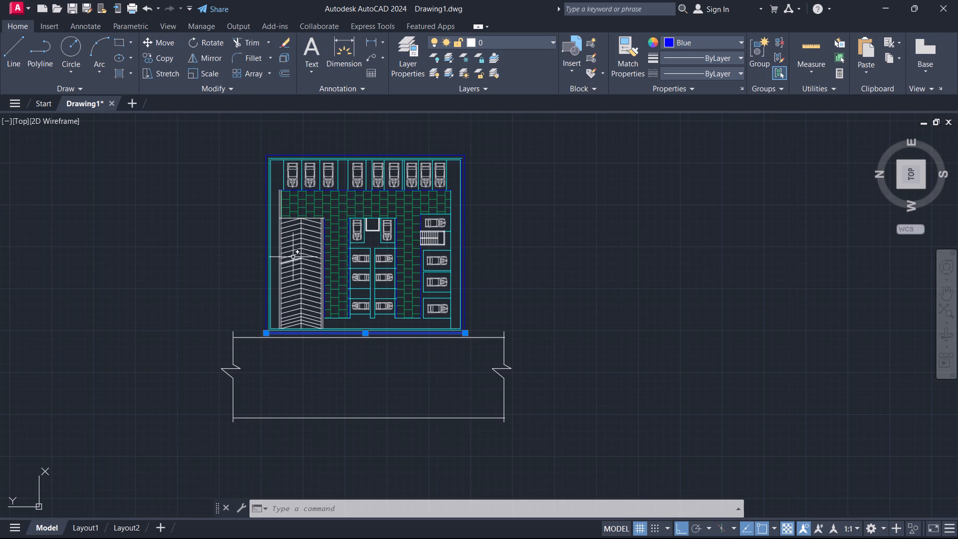
{"action": "scroll", "coordinate": [278, 211], "scroll_direction": "up", "scroll_amount": 1}
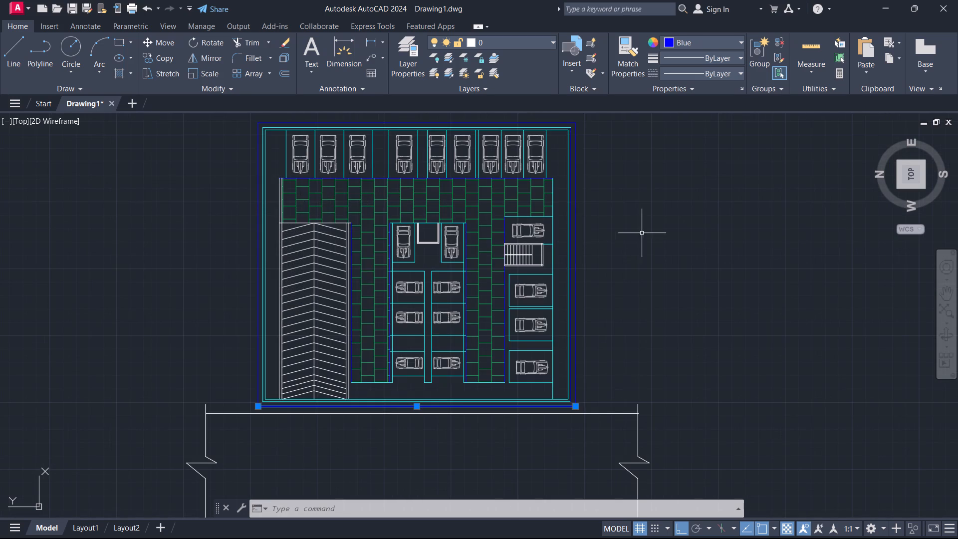
{"action": "middle_click_drag", "start_coordinate": [642, 233], "coordinate": [655, 279]}
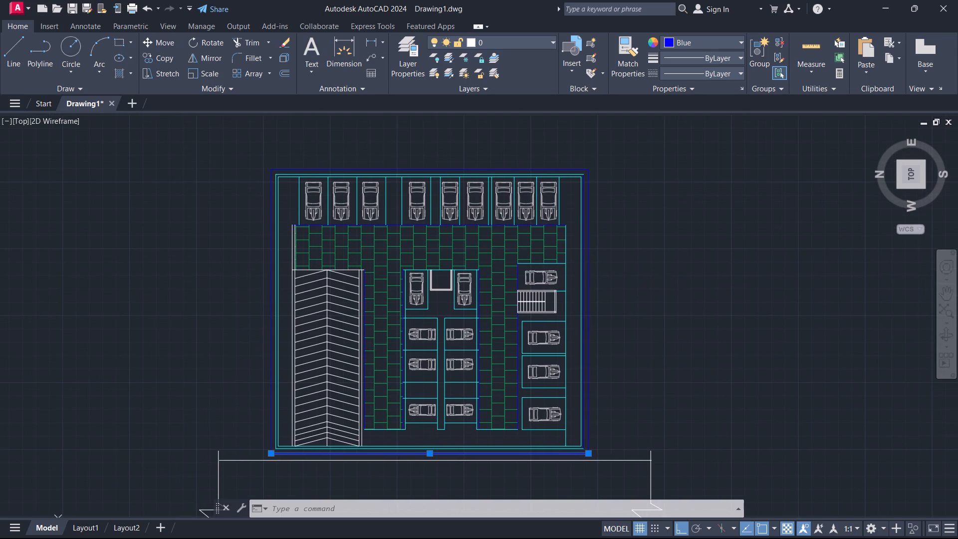
{"action": "key", "text": "Escape"}
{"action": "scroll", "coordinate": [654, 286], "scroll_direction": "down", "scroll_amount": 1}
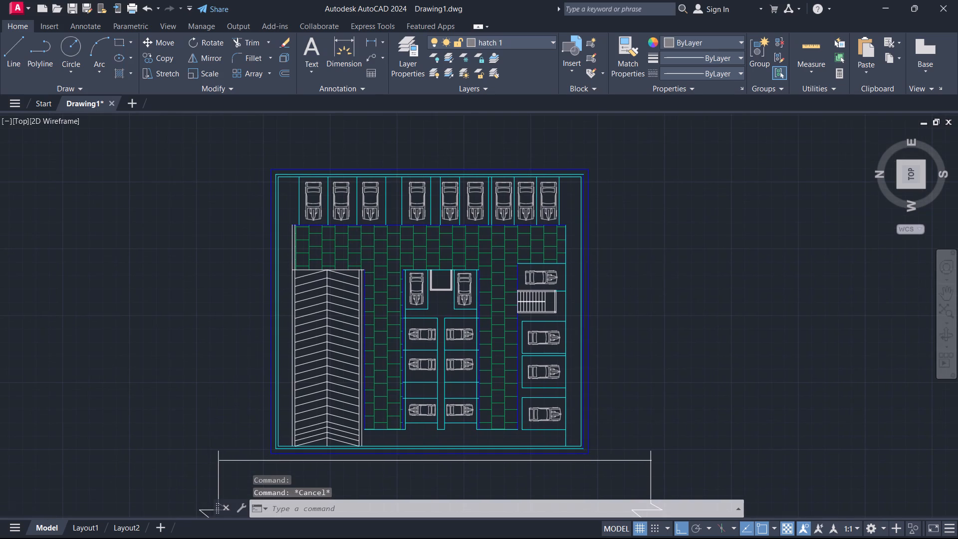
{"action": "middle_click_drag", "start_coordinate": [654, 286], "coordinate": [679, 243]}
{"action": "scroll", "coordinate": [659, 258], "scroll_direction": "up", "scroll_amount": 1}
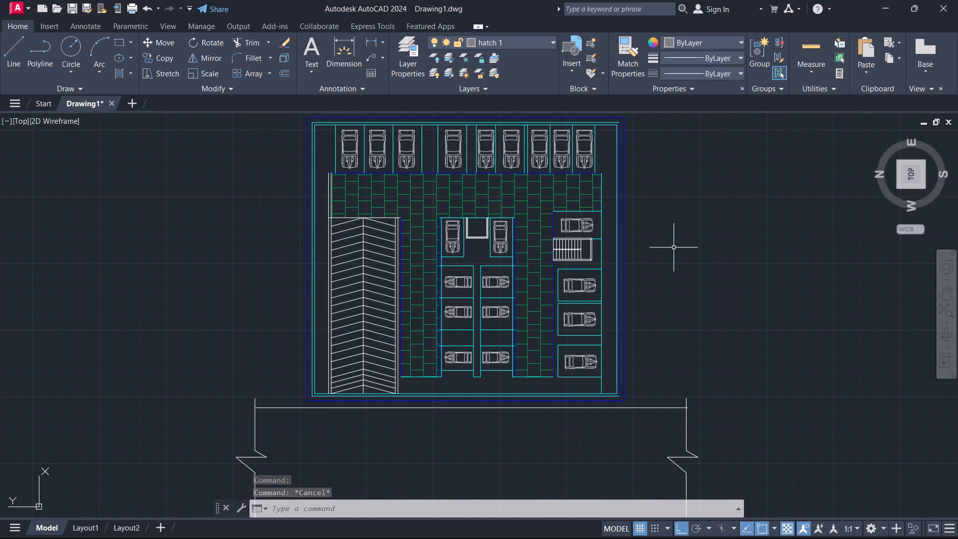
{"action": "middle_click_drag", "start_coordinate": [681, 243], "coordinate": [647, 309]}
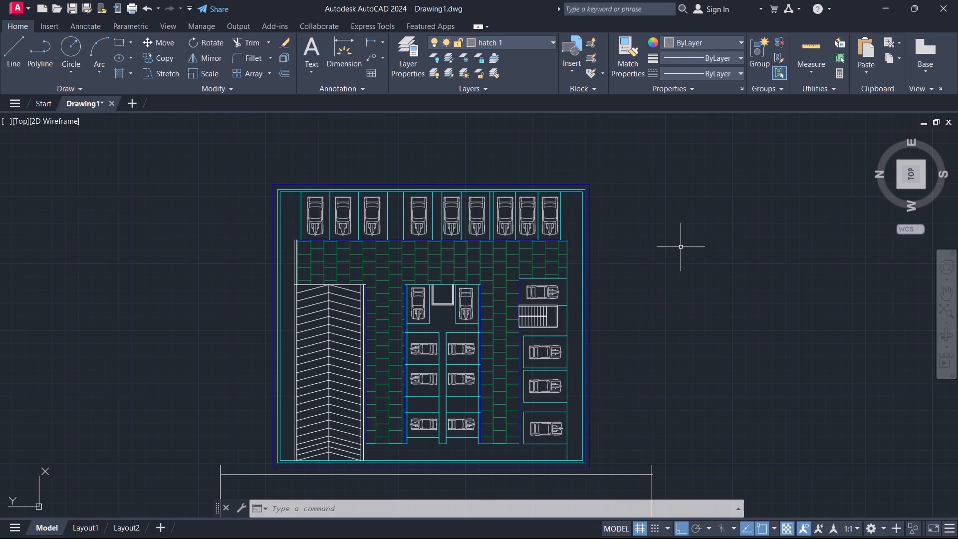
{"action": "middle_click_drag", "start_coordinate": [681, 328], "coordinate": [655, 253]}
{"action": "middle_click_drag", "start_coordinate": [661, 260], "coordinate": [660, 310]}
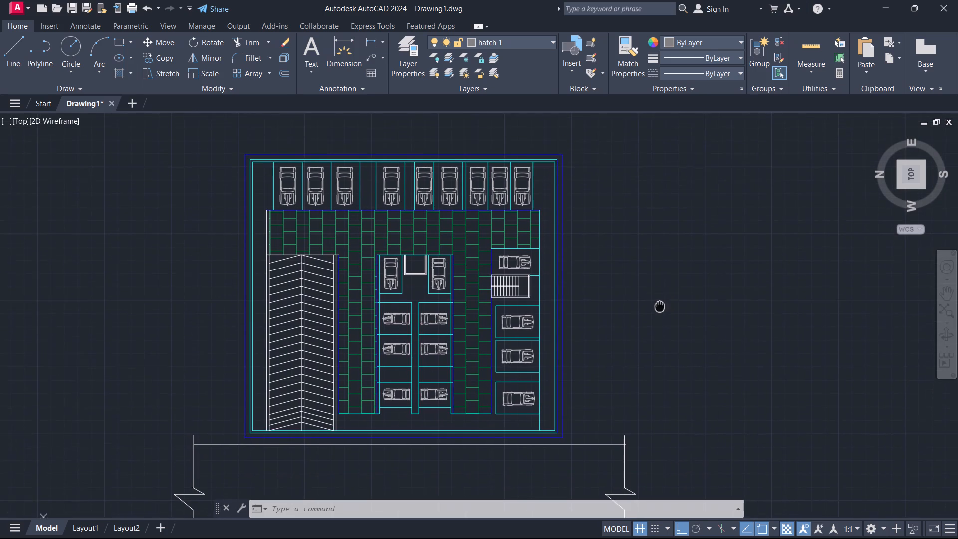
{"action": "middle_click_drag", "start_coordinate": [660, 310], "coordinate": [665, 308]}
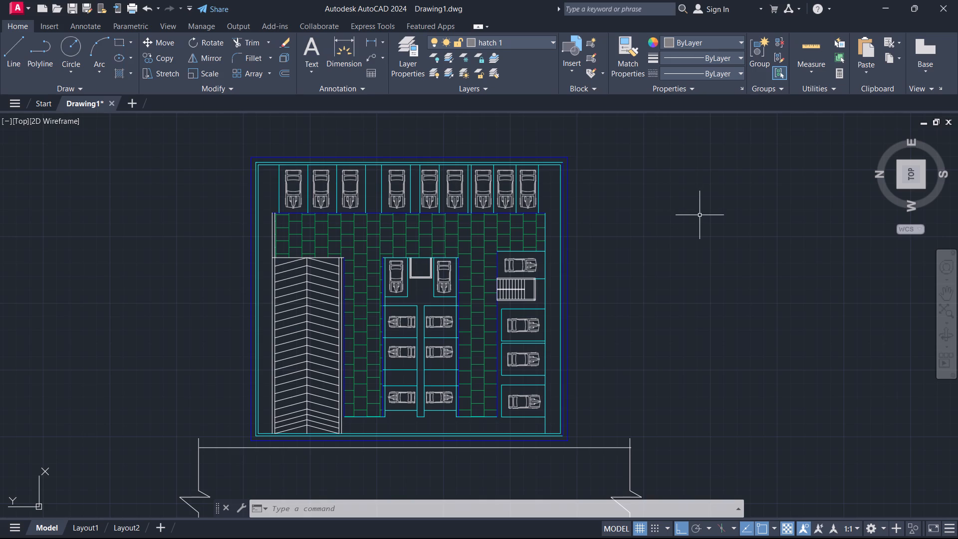
Save the drawing in the Documents folder as an AutoCAD 2018 drawing with the file name "cellar plan.".
{"action": "key", "text": "ctrl+s"}
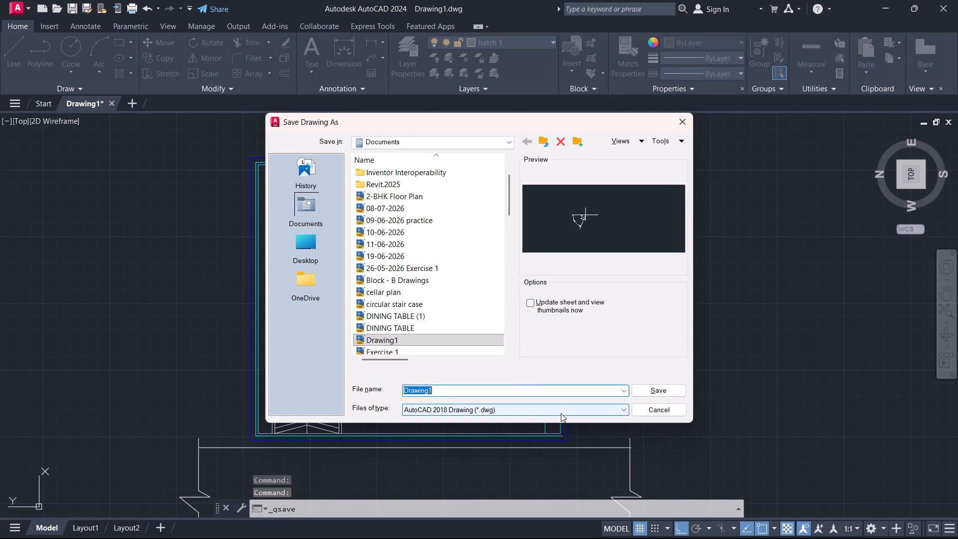
{"action": "key", "text": "BackSpace"}
{"action": "type", "text": "cellar"}
{"action": "key", "text": "space"}
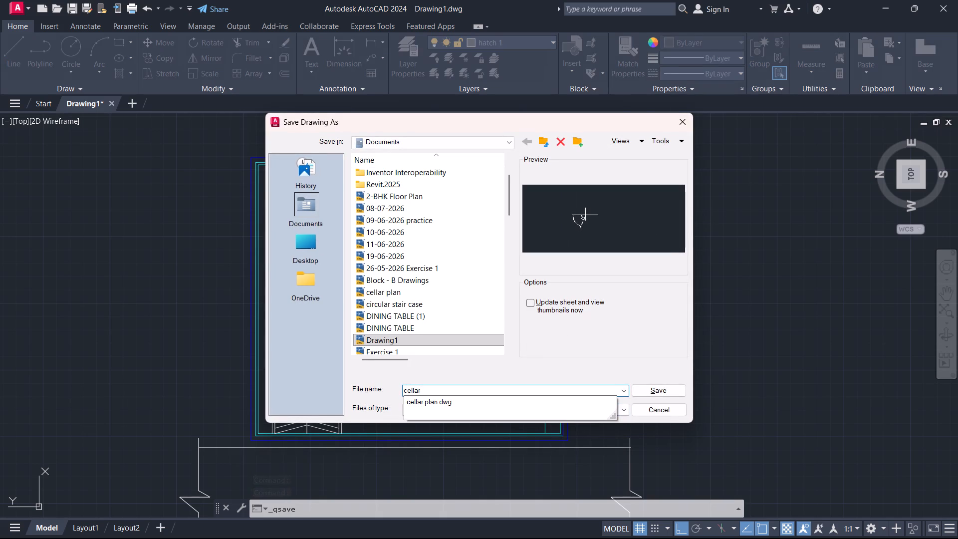
{"action": "type", "text": "plan"}
{"action": "key", "text": "period"}
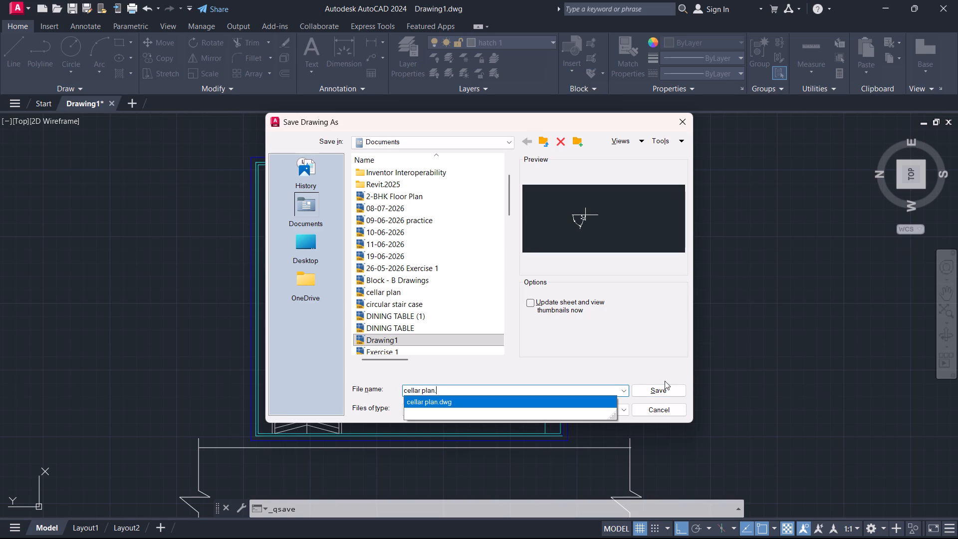
{"action": "left_click", "coordinate": [659, 388]}
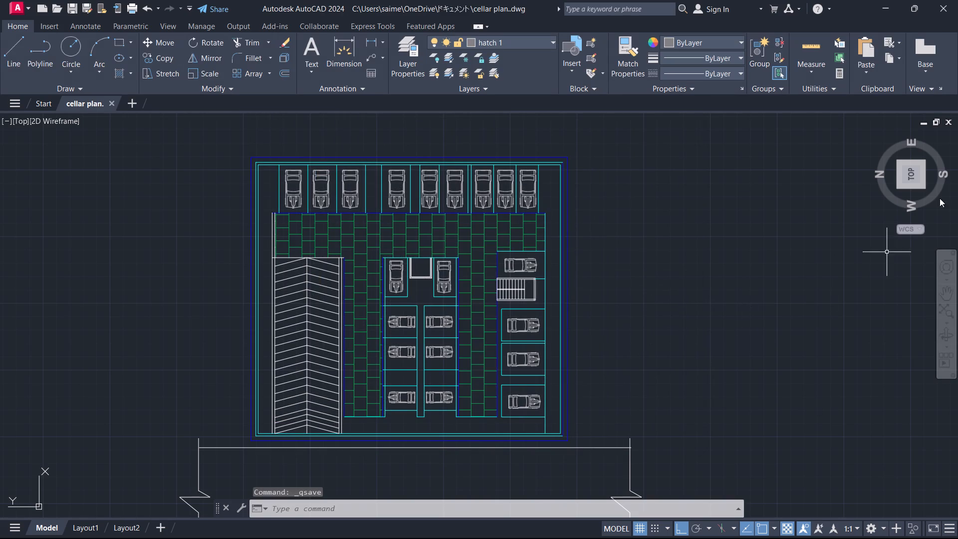
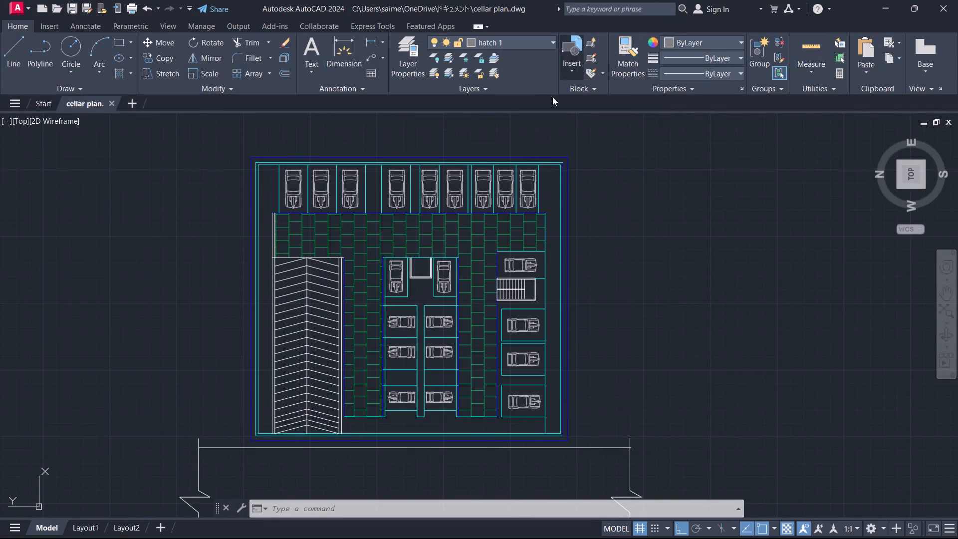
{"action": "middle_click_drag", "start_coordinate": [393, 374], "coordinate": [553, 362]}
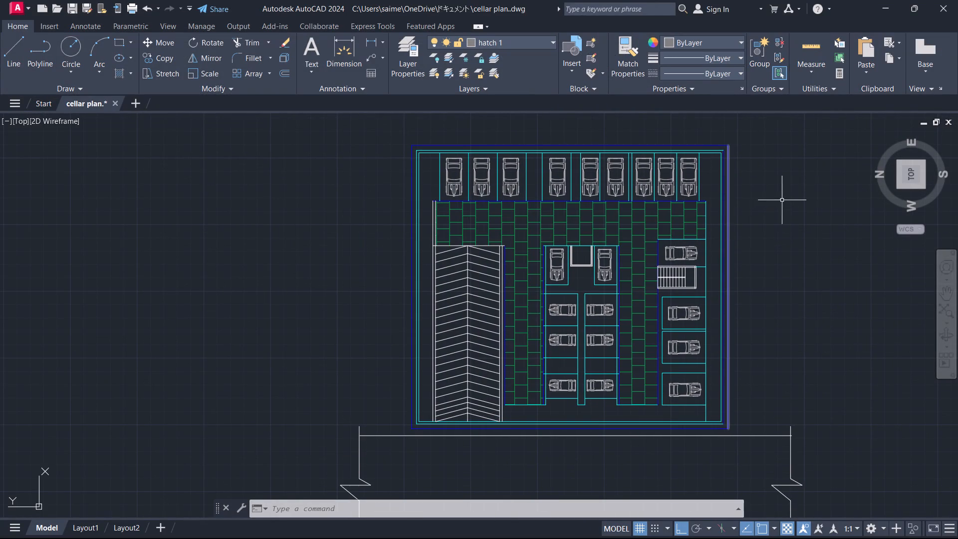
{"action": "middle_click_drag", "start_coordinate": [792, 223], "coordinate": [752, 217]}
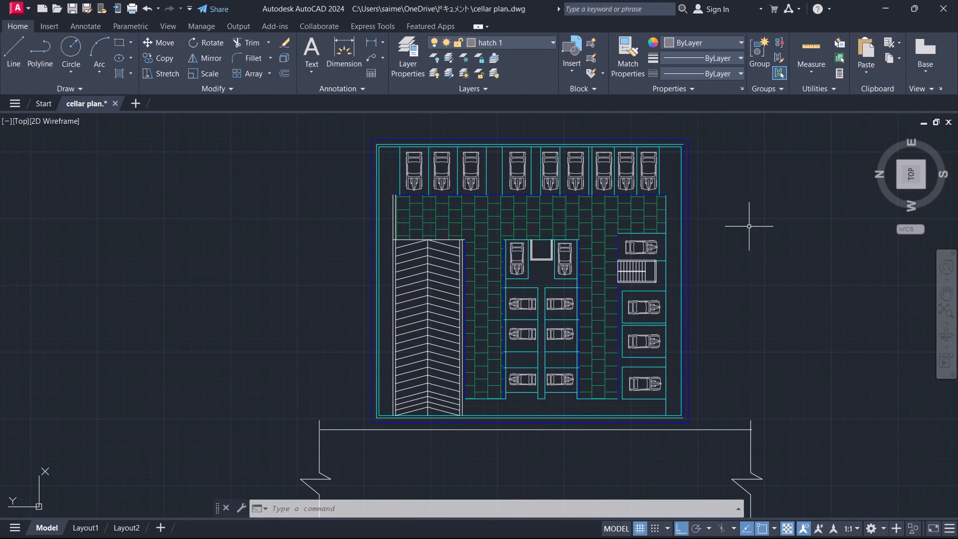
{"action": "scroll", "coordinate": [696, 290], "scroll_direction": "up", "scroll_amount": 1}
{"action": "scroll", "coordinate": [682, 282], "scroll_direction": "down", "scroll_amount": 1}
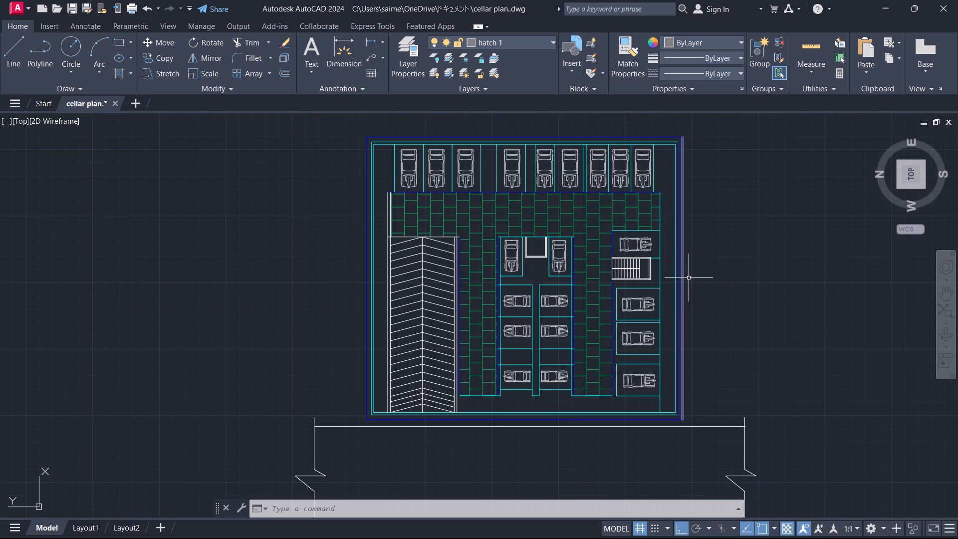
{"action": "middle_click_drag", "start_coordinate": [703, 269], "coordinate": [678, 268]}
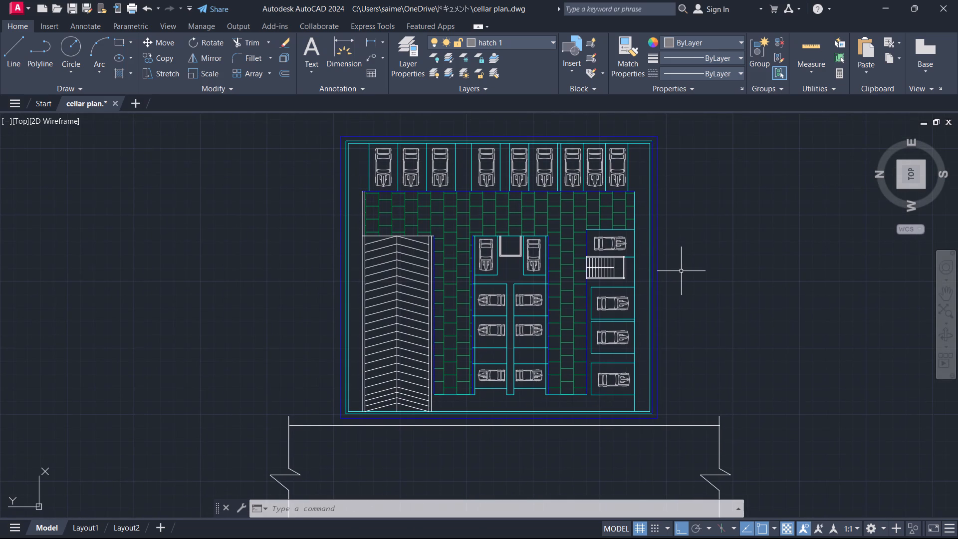
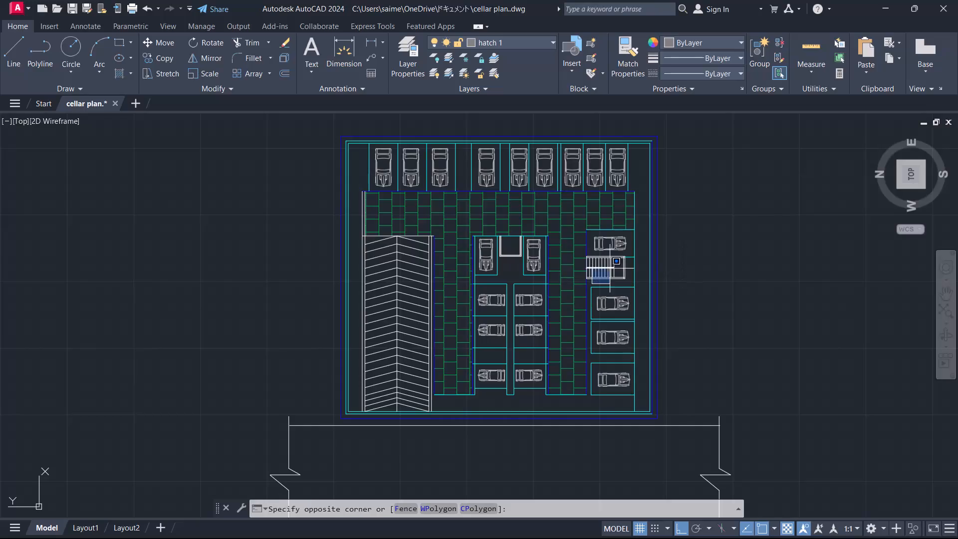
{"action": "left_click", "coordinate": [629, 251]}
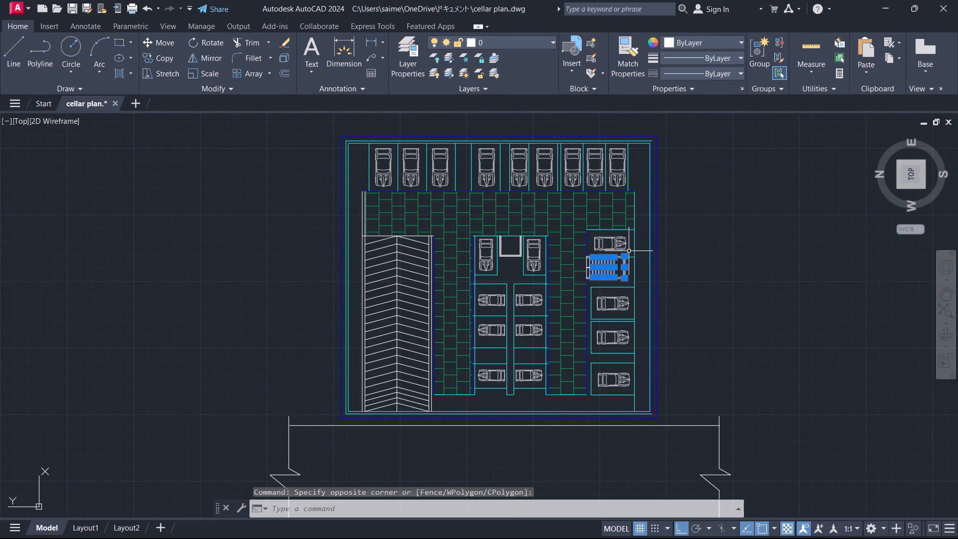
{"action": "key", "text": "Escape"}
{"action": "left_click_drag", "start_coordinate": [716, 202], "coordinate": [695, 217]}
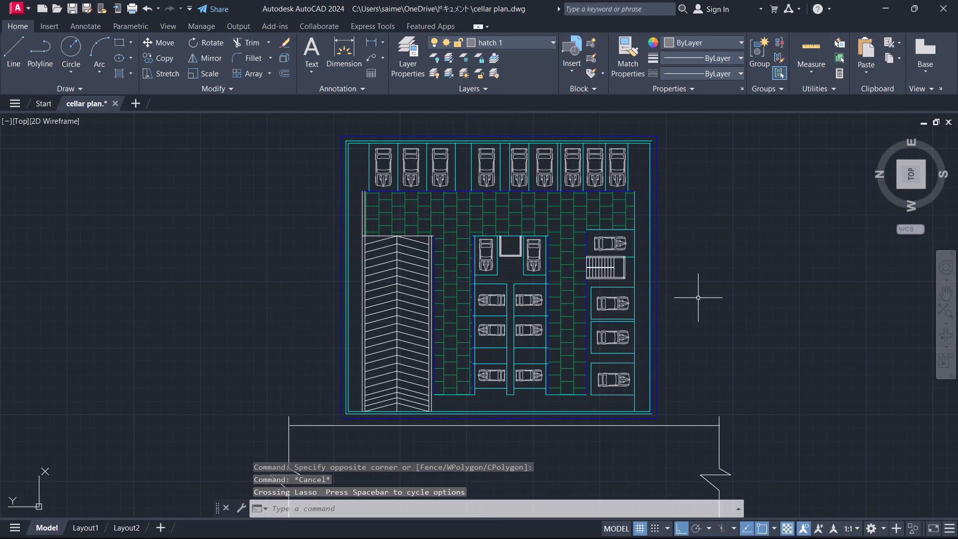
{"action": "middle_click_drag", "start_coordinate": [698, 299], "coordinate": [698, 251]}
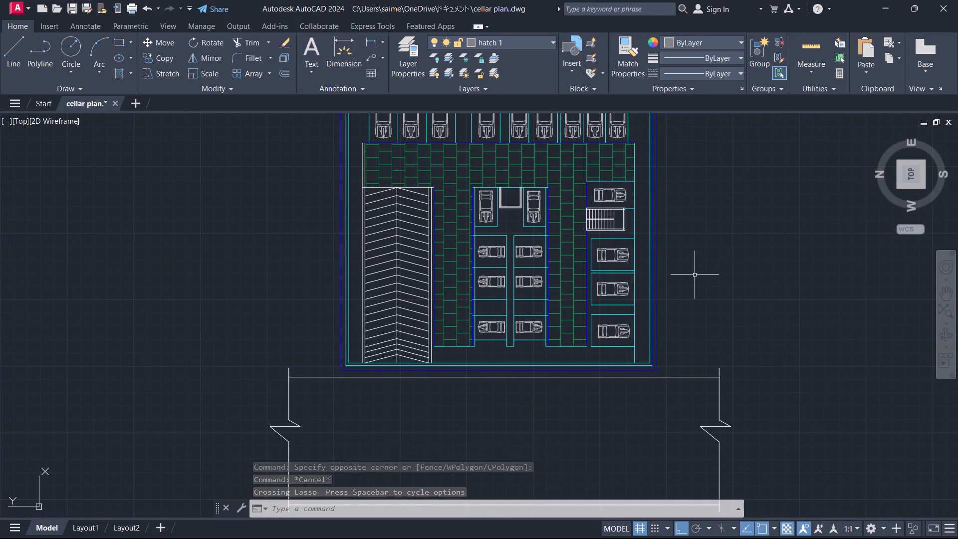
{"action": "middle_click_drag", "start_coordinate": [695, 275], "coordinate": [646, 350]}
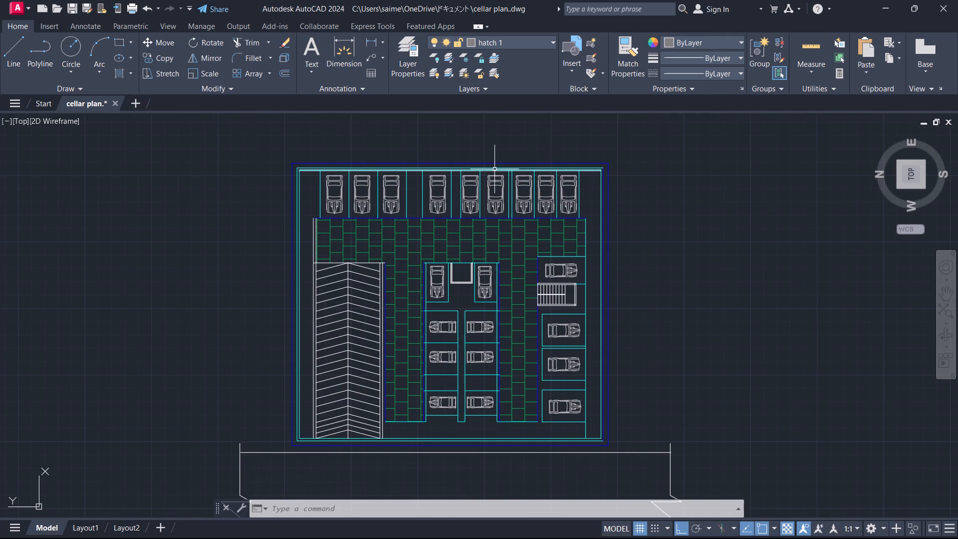
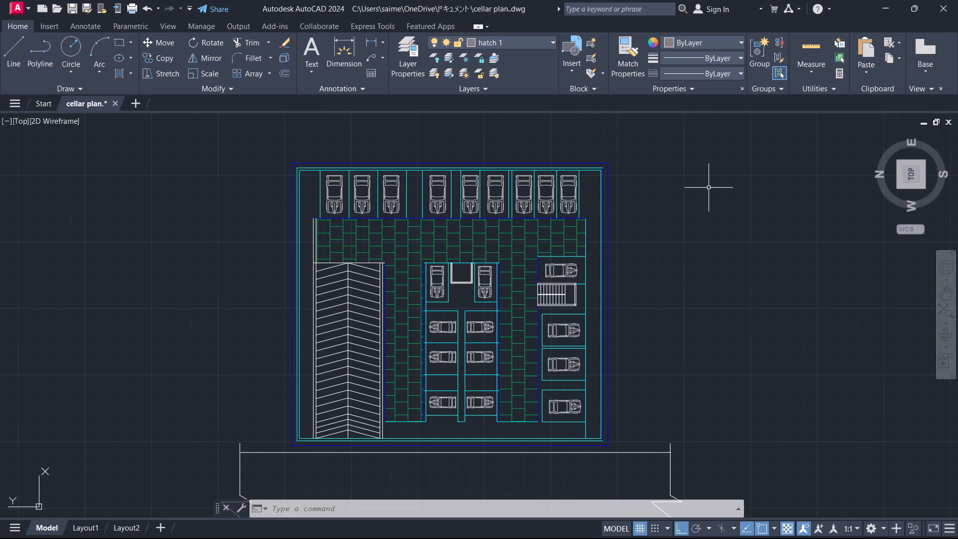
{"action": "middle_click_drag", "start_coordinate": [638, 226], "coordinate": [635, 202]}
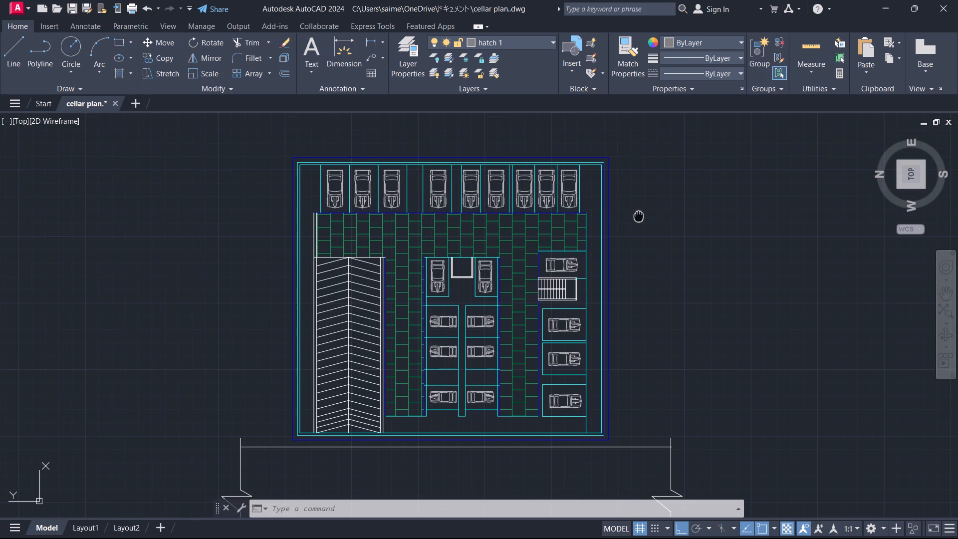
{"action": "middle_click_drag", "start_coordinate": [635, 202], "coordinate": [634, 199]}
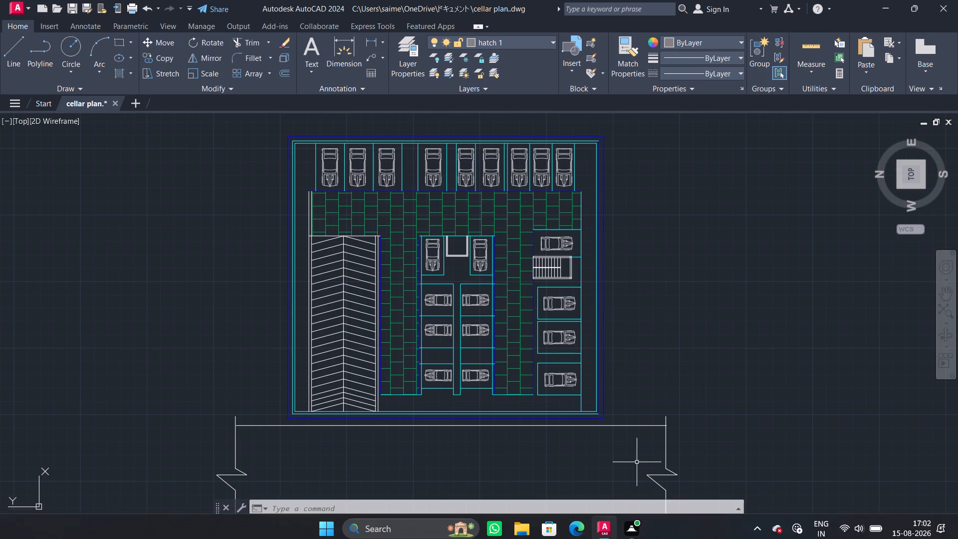
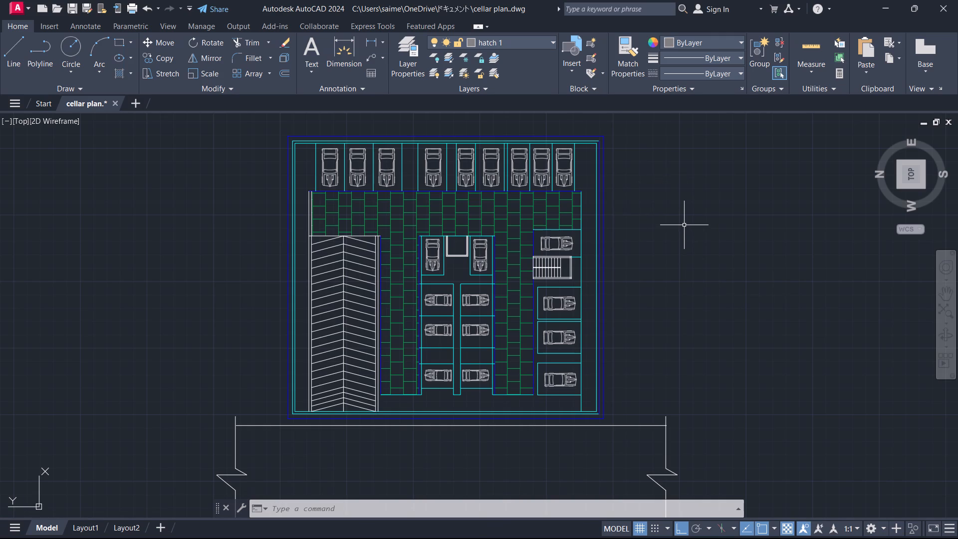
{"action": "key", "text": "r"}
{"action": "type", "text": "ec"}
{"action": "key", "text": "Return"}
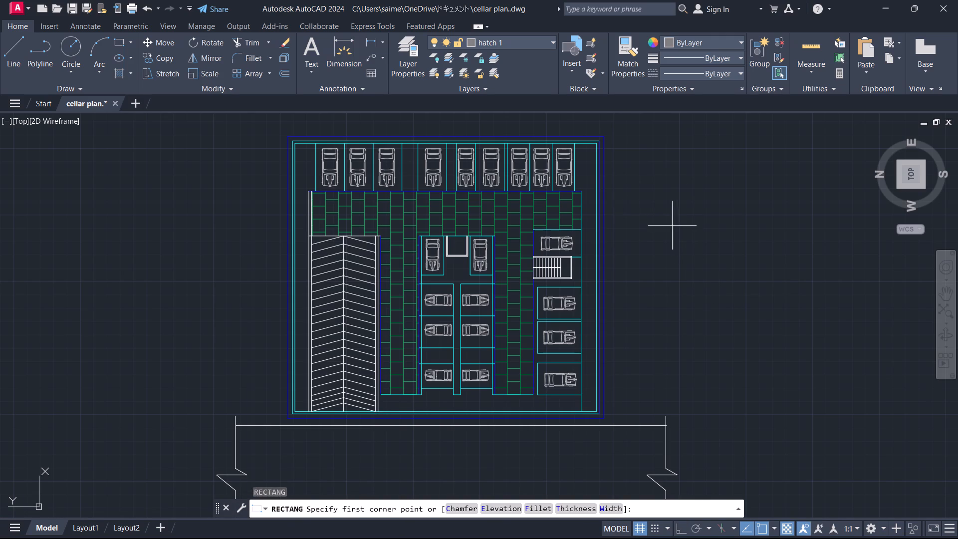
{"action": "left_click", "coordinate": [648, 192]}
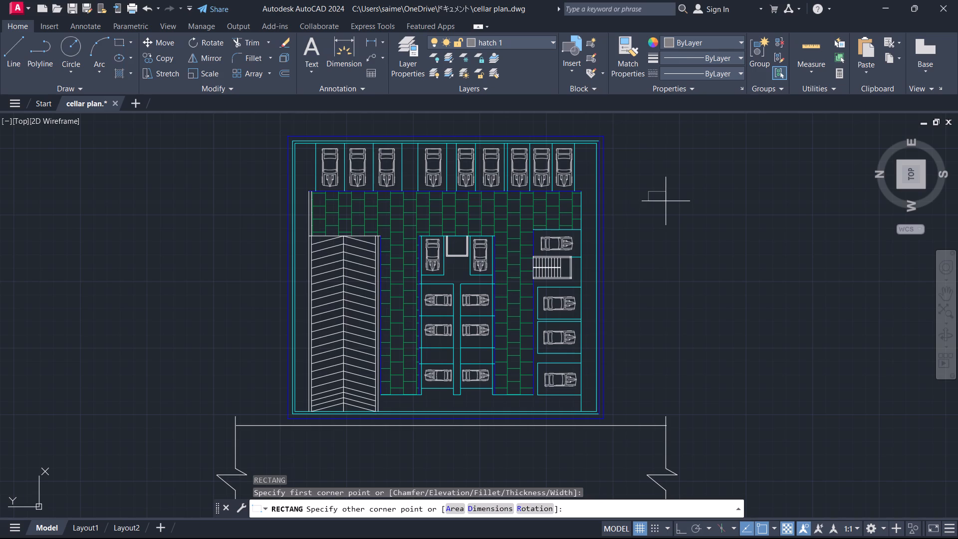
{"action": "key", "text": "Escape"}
Create a new layer named pillars, give it the colour magenta and make it the current layer.
{"action": "double_click", "coordinate": [410, 51]}
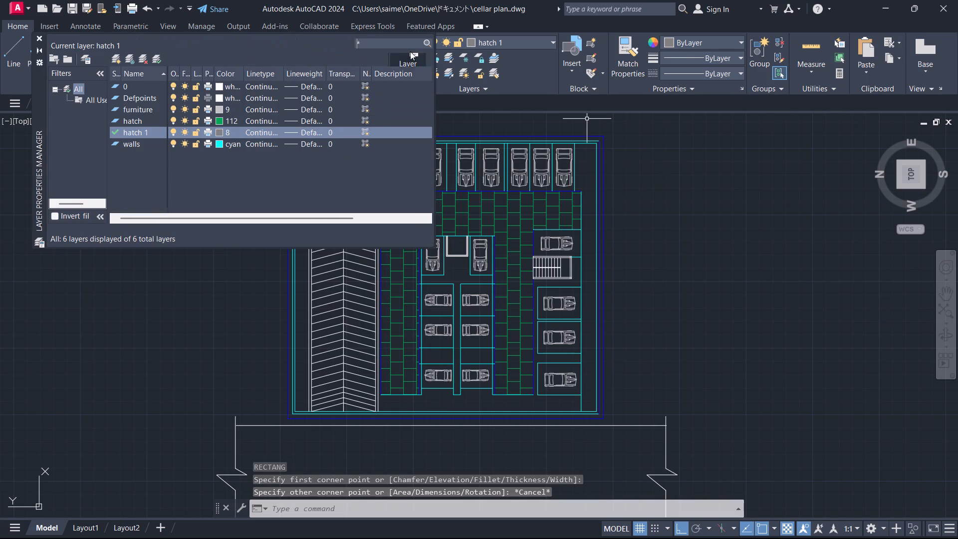
{"action": "left_click", "coordinate": [114, 54]}
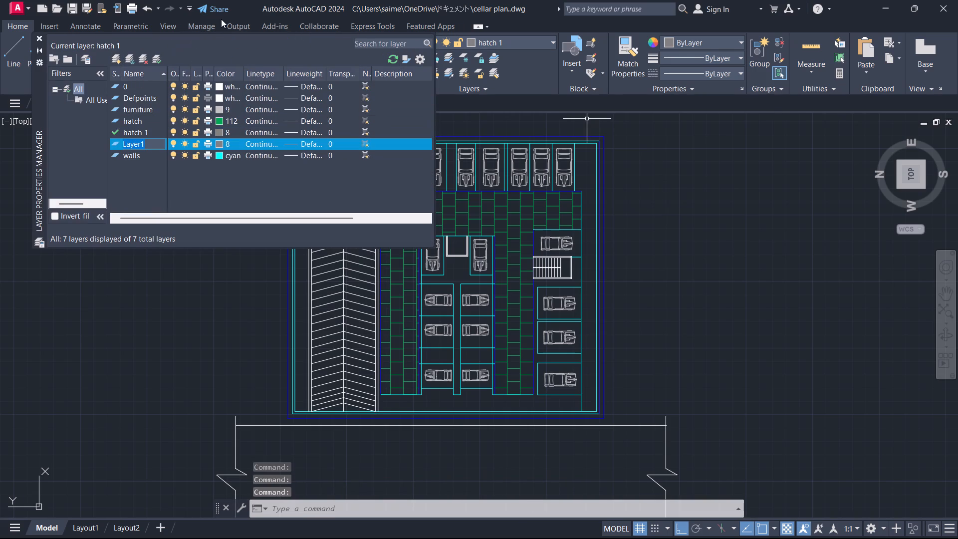
{"action": "key", "text": "BackSpace"}
{"action": "type", "text": "pillars"}
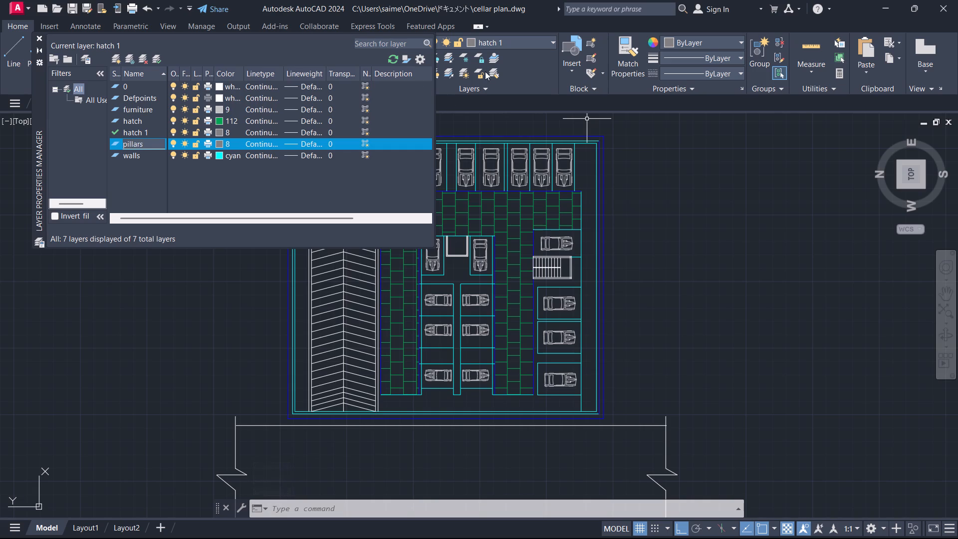
{"action": "left_click", "coordinate": [217, 144]}
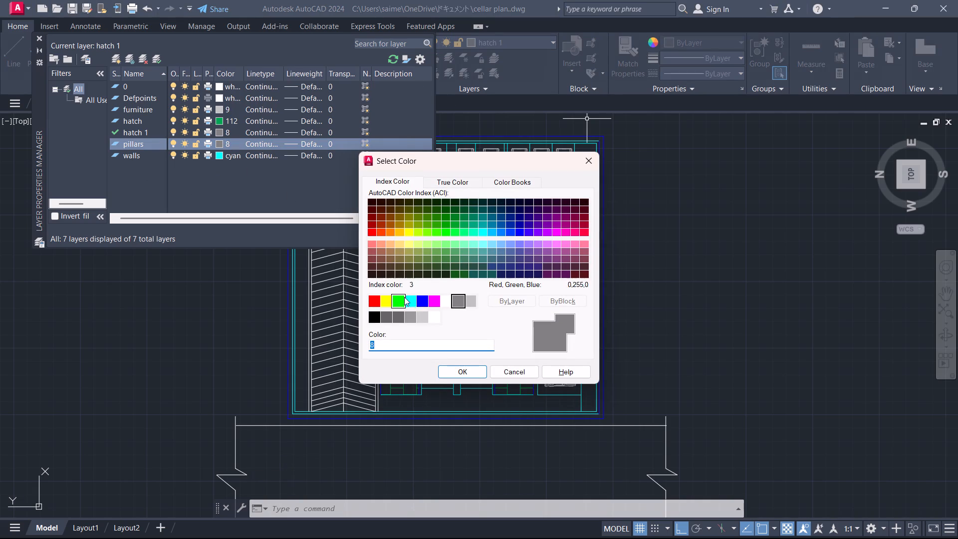
{"action": "left_click", "coordinate": [432, 305]}
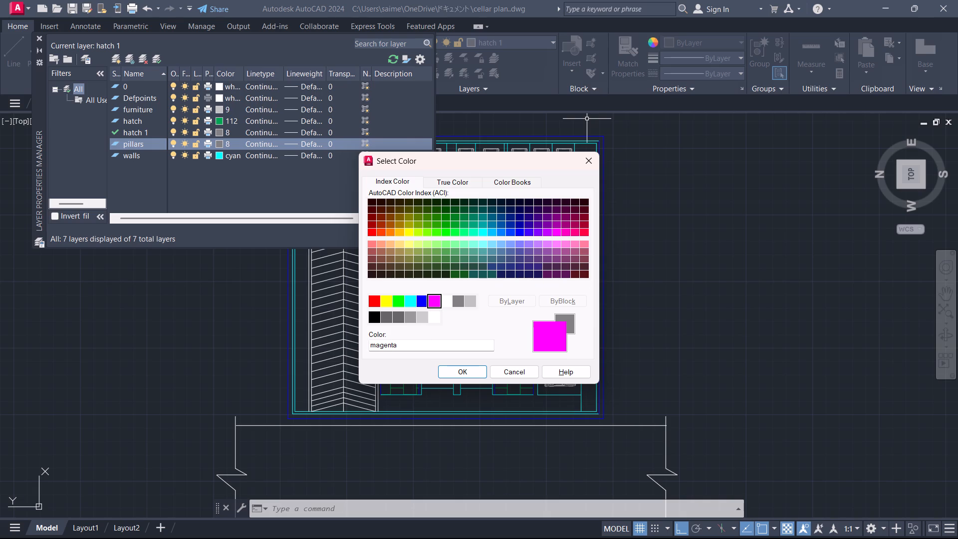
{"action": "left_click", "coordinate": [463, 371]}
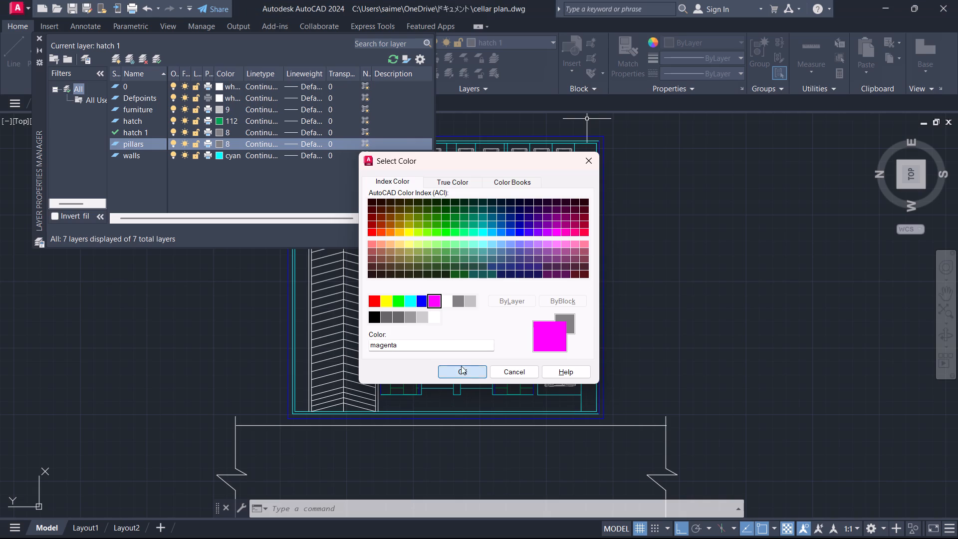
{"action": "left_click", "coordinate": [155, 56]}
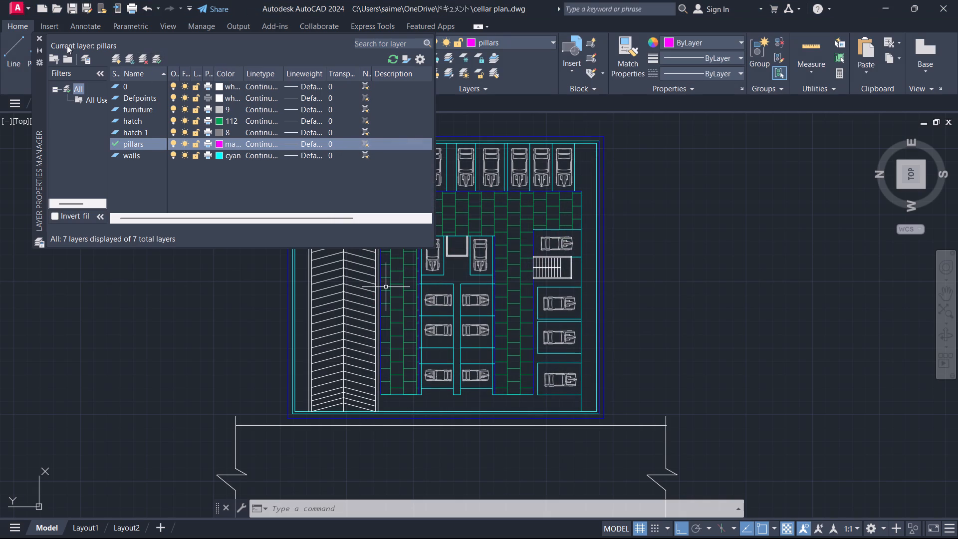
{"action": "left_click", "coordinate": [37, 36]}
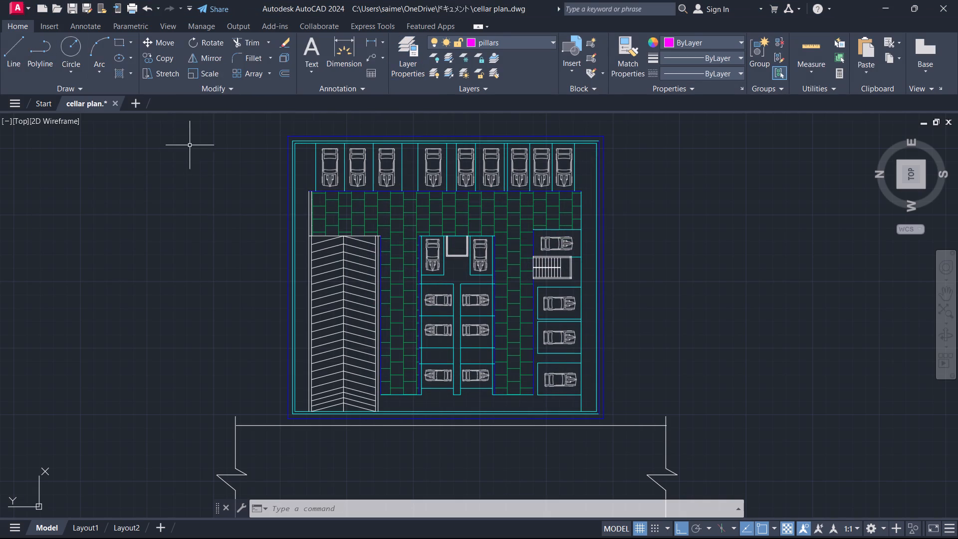
{"action": "key", "text": "Escape"}
Draw a small, nearly square pillar rectangle about 11 3/4" by 11 1/4" in the empty space beside the plan's outer wall.
{"action": "type", "text": "rec"}
{"action": "key", "text": "Return"}
{"action": "left_click", "coordinate": [647, 195]}
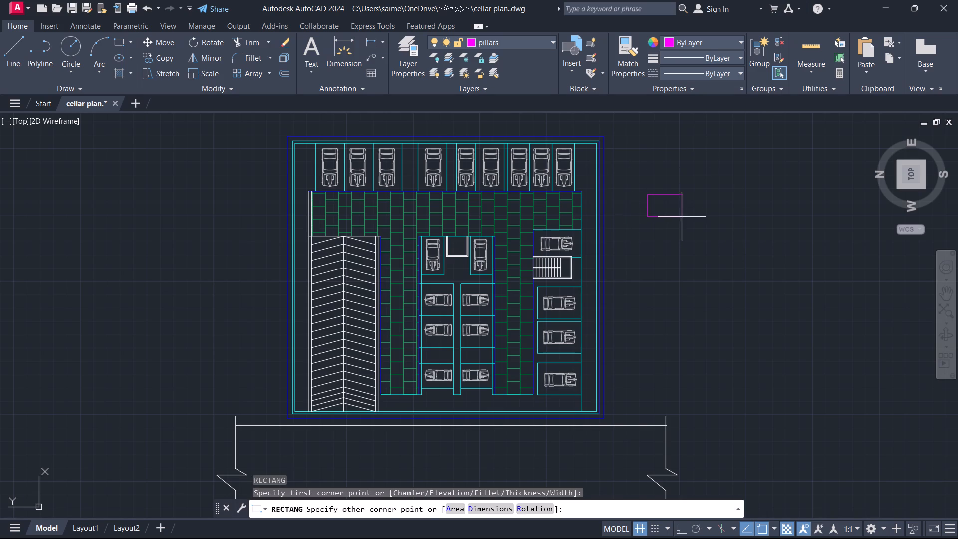
{"action": "scroll", "coordinate": [654, 203], "scroll_direction": "up", "scroll_amount": 3}
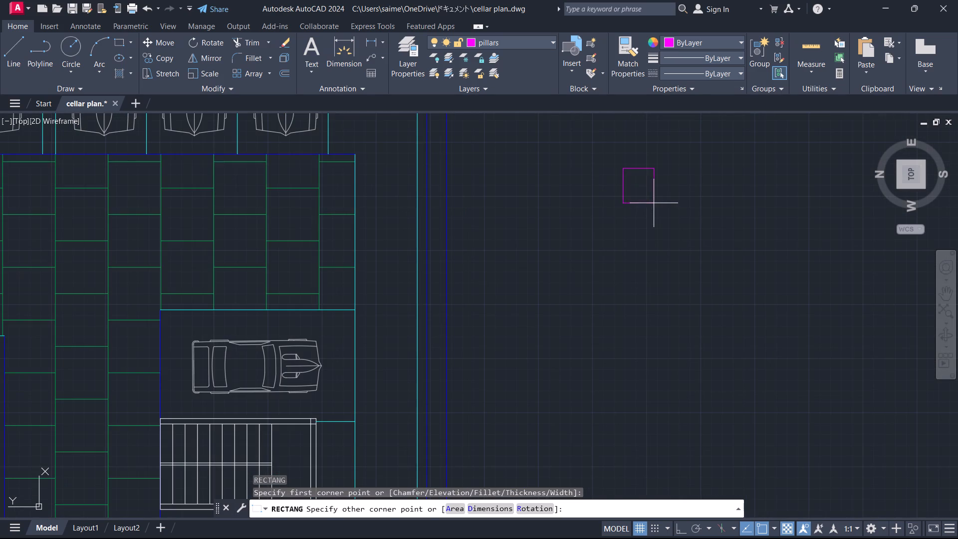
{"action": "left_click", "coordinate": [636, 181]}
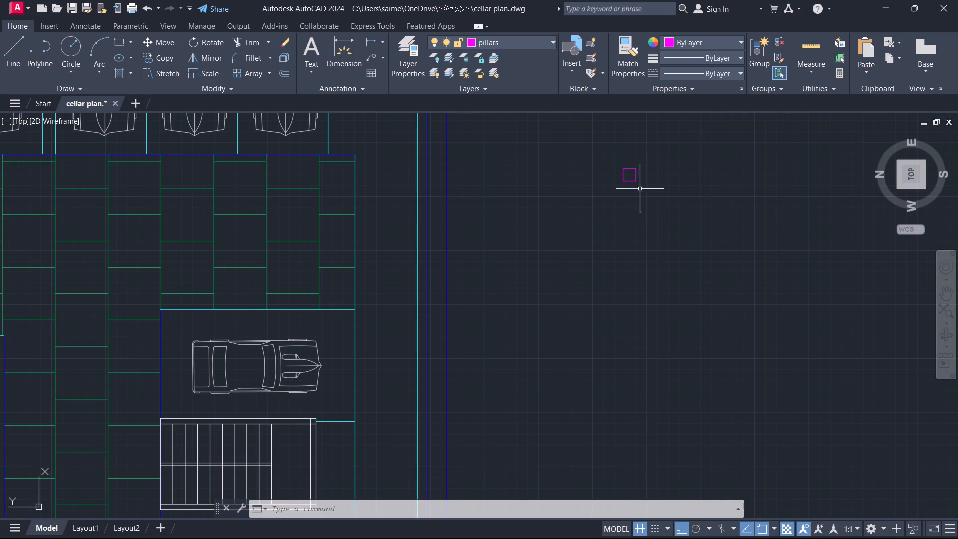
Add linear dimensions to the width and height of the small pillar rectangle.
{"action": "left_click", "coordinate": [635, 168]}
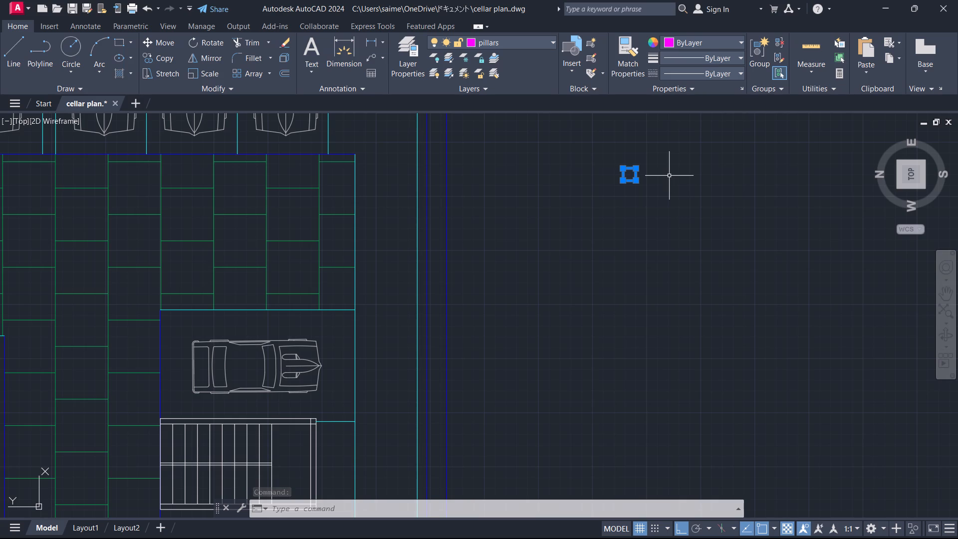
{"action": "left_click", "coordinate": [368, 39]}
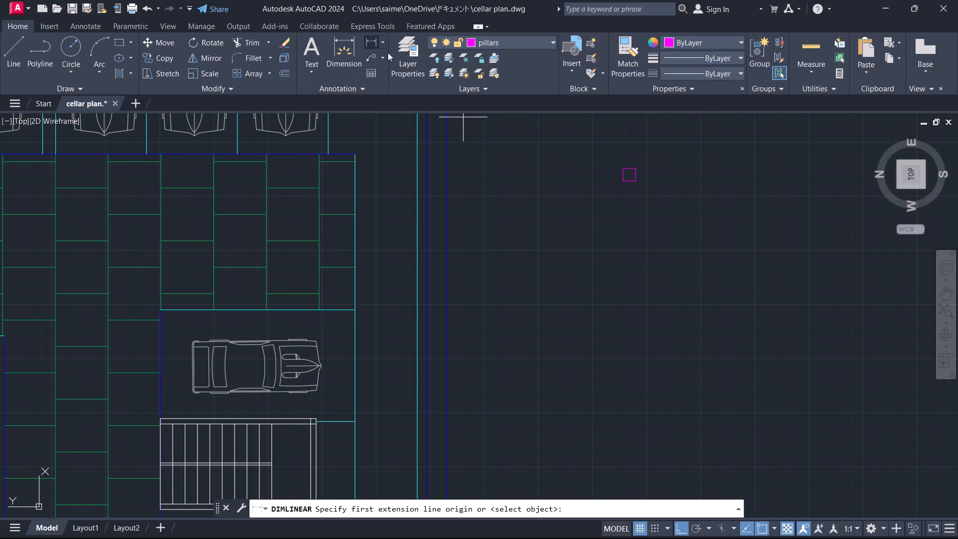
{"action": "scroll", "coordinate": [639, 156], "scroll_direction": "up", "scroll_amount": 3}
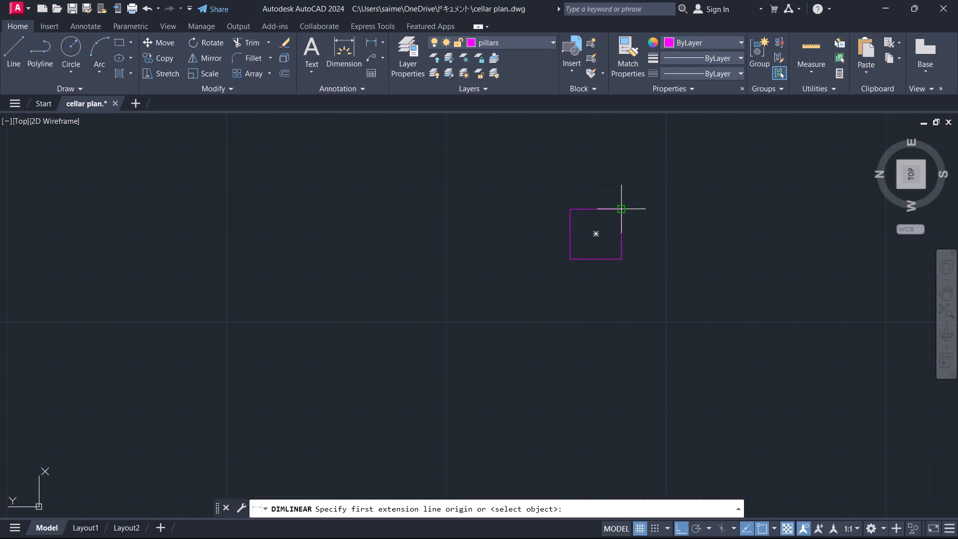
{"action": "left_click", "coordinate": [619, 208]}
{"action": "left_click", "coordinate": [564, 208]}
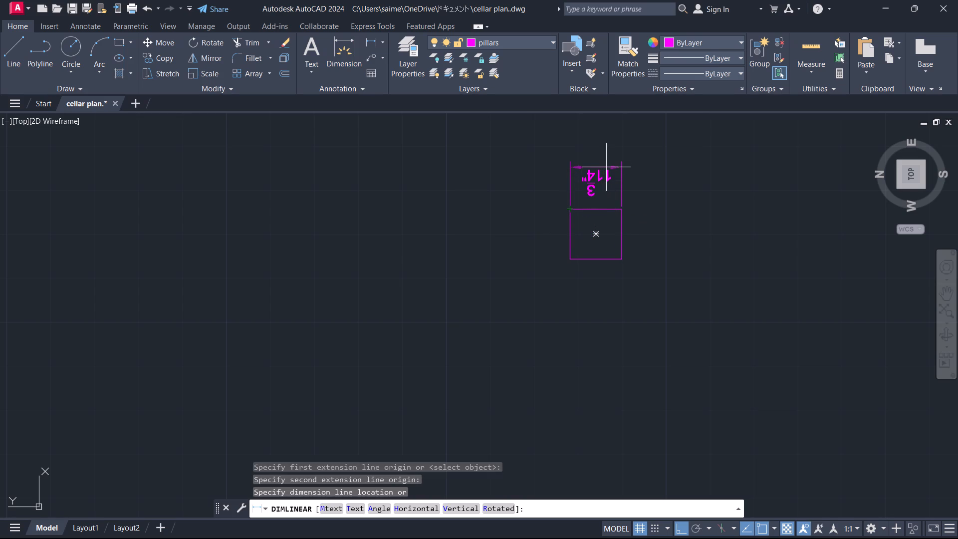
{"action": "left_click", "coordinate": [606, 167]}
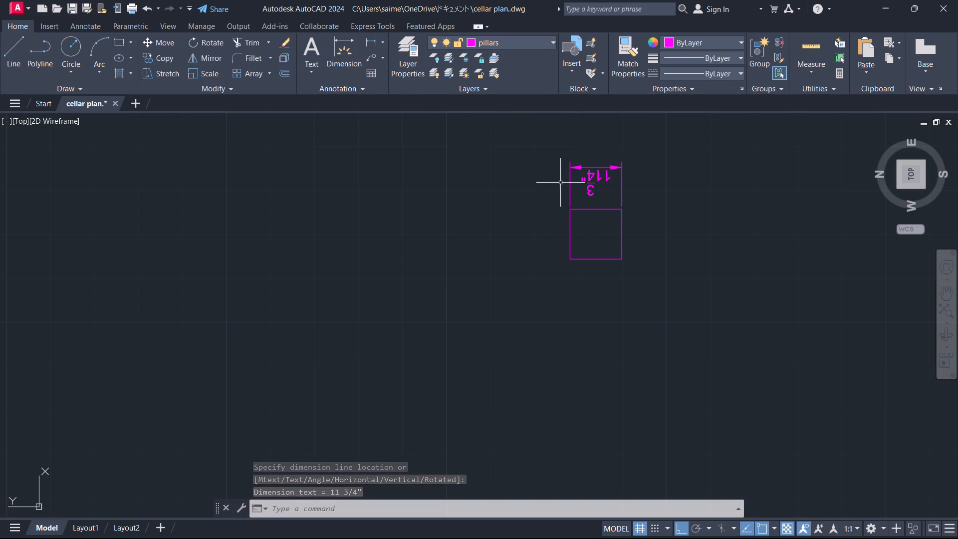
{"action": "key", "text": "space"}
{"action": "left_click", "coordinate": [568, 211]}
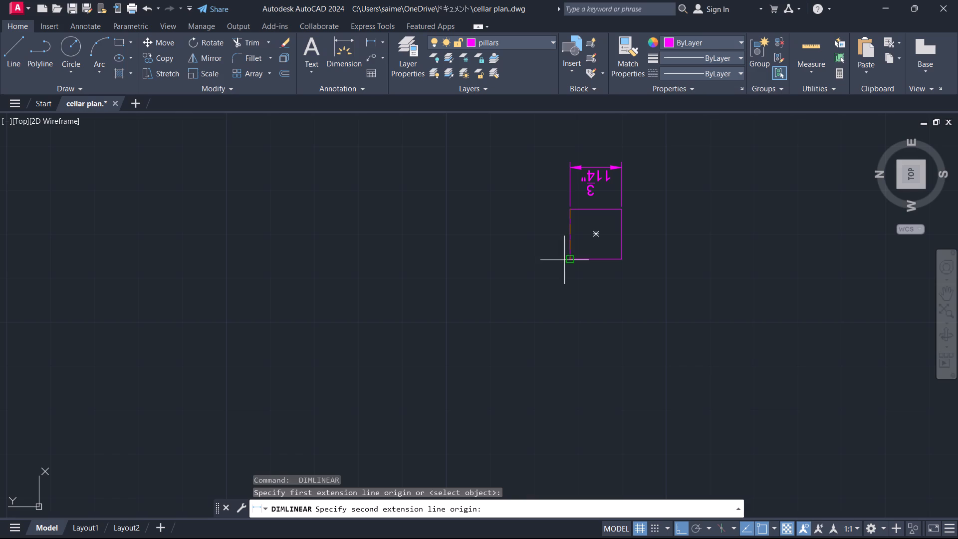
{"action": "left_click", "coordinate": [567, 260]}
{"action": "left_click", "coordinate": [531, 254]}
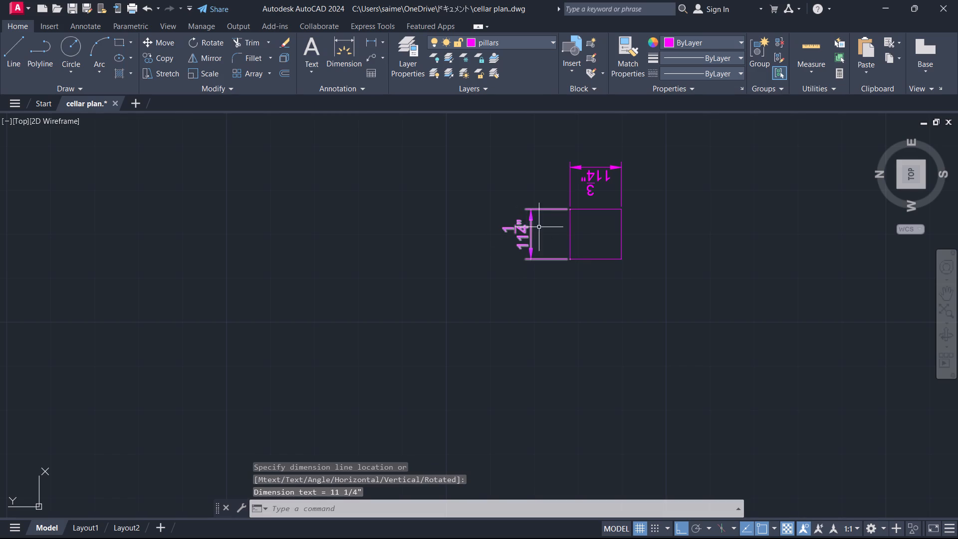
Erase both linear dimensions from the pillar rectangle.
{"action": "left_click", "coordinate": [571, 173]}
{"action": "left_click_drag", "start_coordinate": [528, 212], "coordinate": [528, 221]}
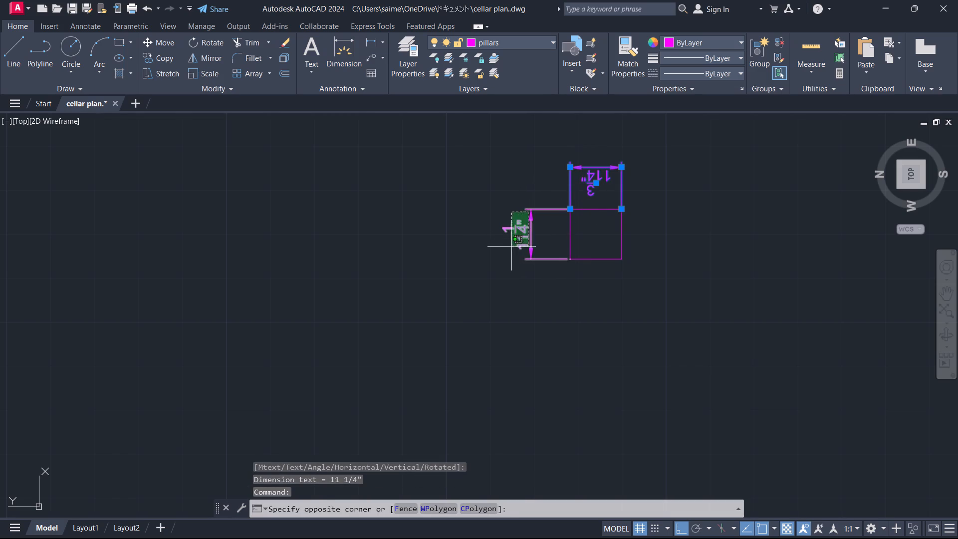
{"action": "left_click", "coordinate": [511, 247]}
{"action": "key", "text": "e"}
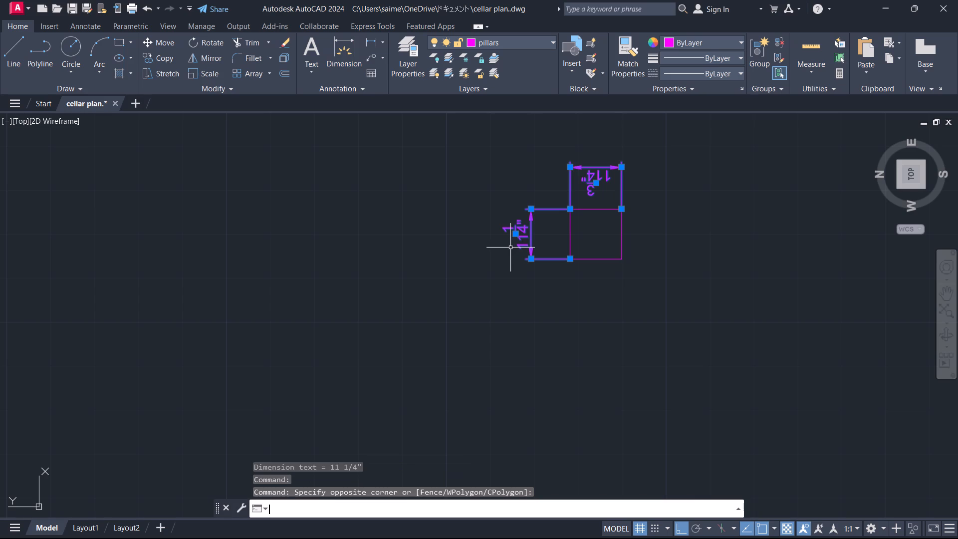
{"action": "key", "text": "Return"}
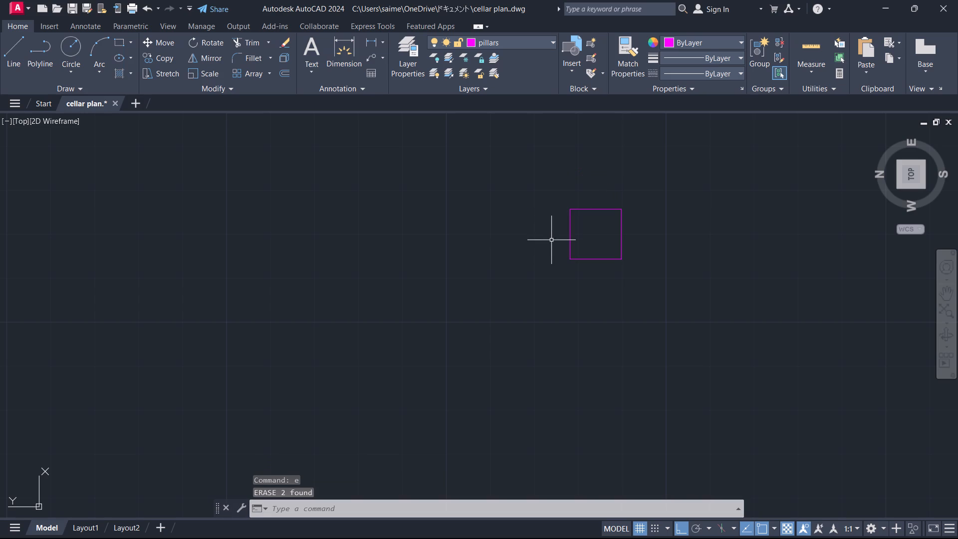
Scale the pillar rectangle from its upper corner by reference, taking its vertical side as the reference length and 9" as the new length.
{"action": "key", "text": "s"}
{"action": "key", "text": "c"}
{"action": "key", "text": "Return"}
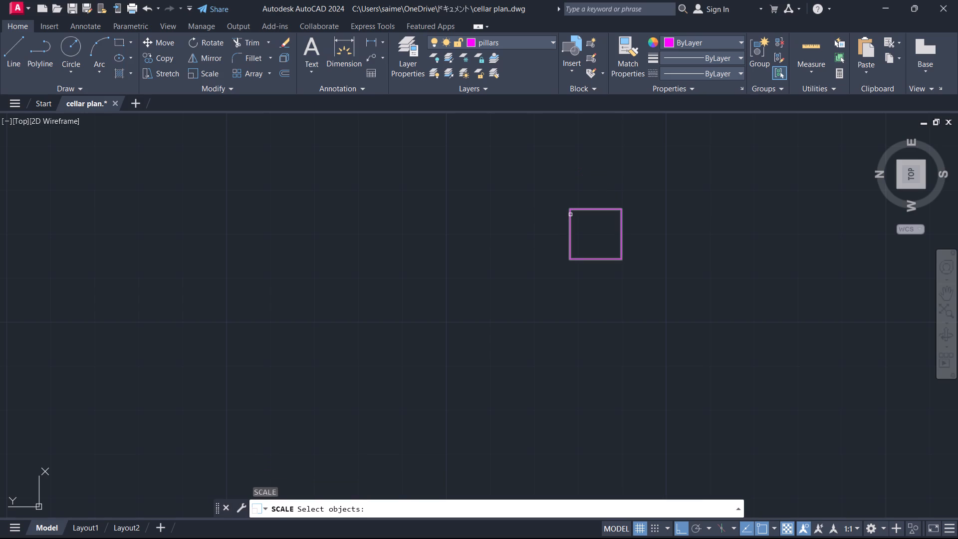
{"action": "left_click", "coordinate": [570, 215]}
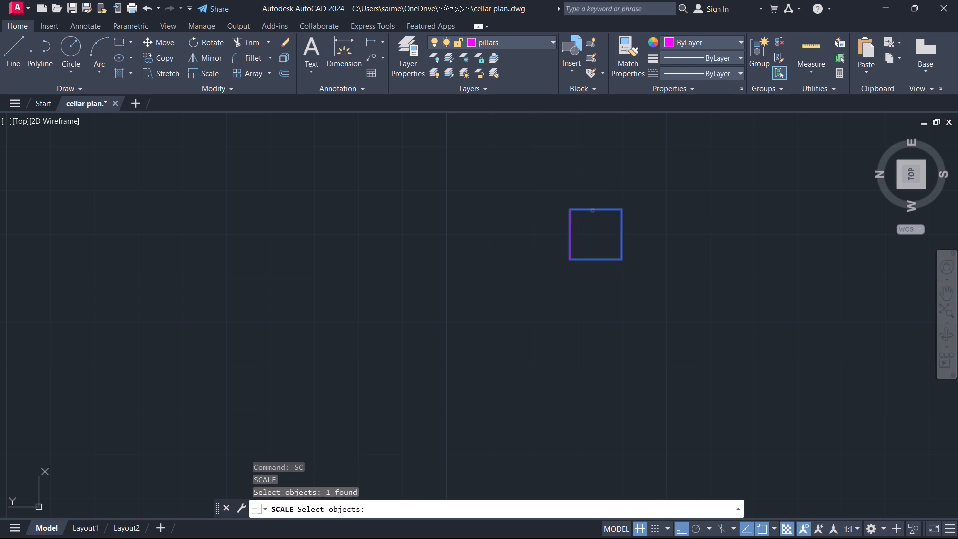
{"action": "key", "text": "Return"}
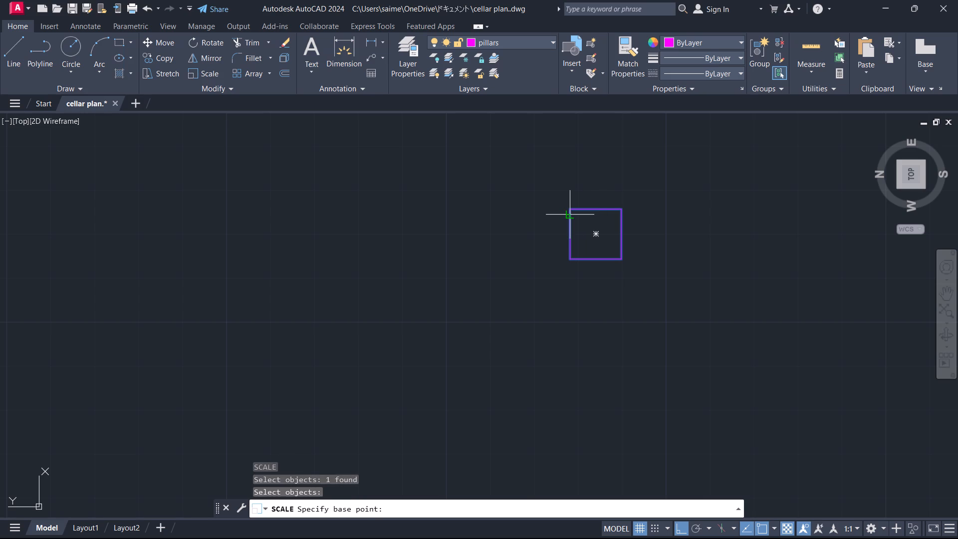
{"action": "left_click", "coordinate": [574, 207]}
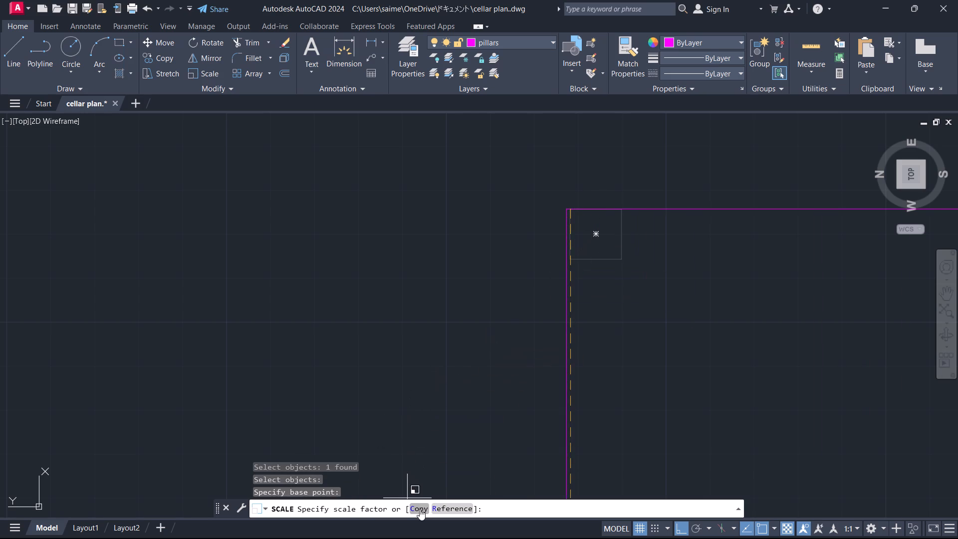
{"action": "left_click", "coordinate": [440, 507]}
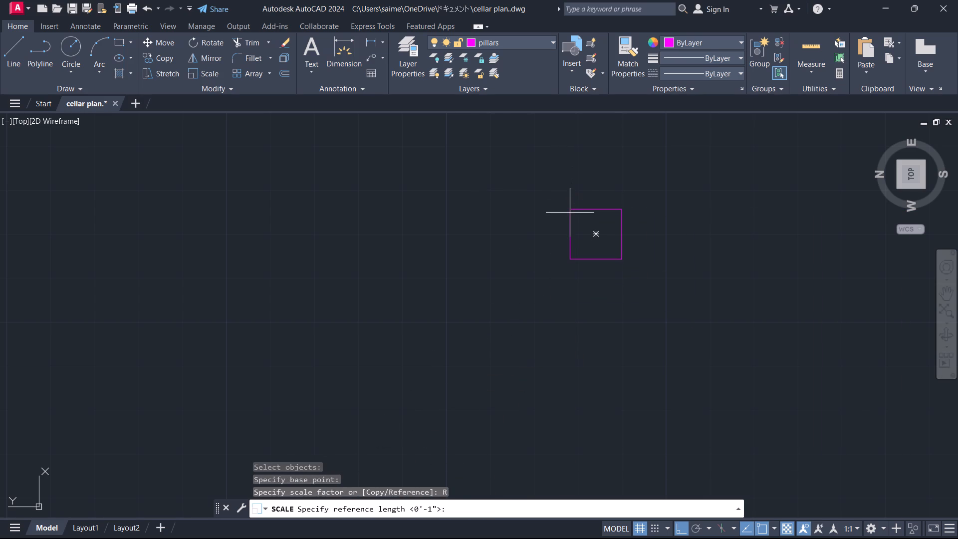
{"action": "left_click", "coordinate": [570, 214]}
{"action": "left_click", "coordinate": [572, 263]}
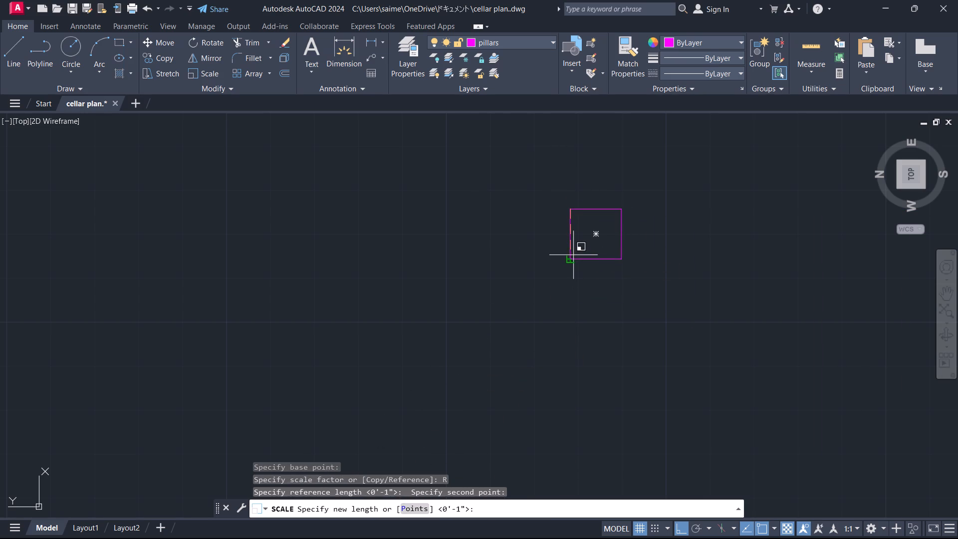
{"action": "type", "text": "9\""}
{"action": "key", "text": "Return"}
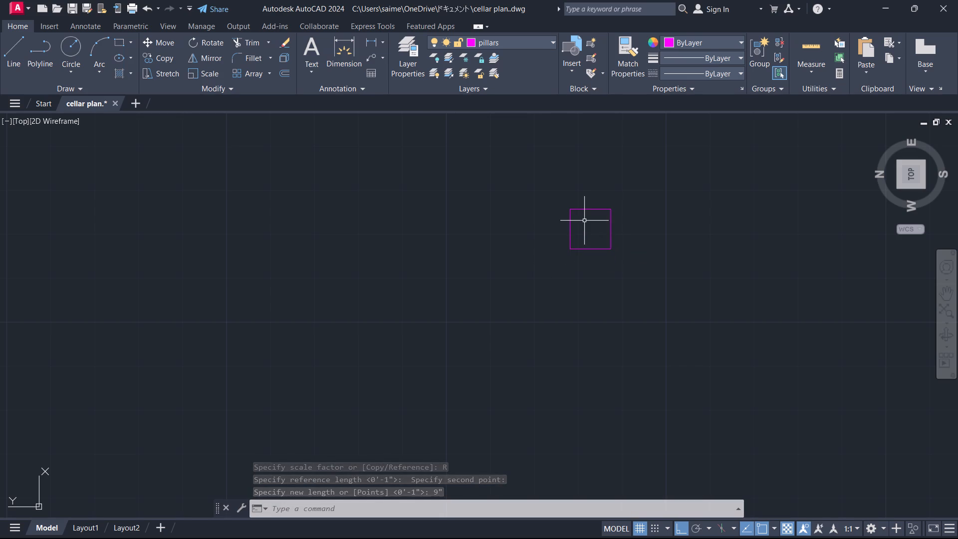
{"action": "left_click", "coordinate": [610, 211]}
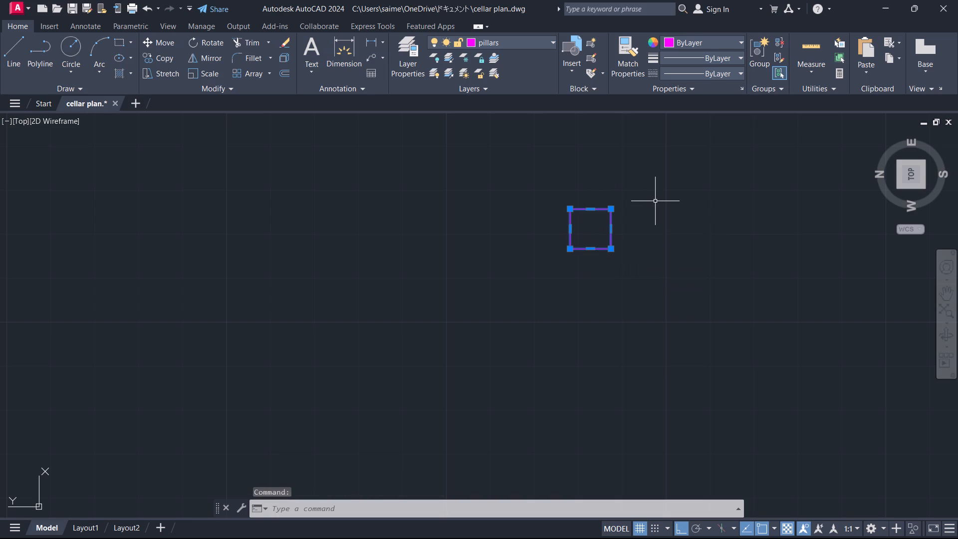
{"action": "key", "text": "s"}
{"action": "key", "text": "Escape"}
Explode the pillar rectangle into separate lines.
{"action": "key", "text": "x"}
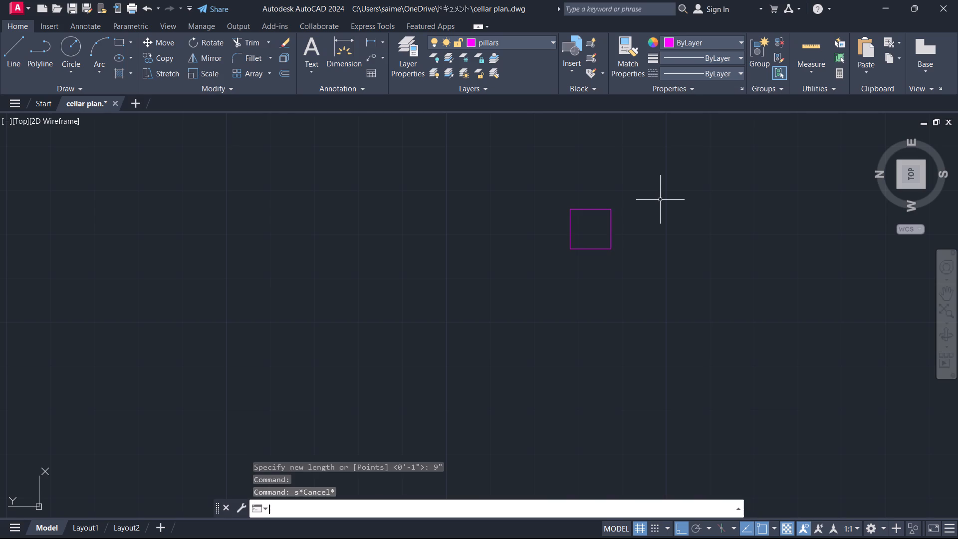
{"action": "key", "text": "Return"}
{"action": "left_click", "coordinate": [611, 230]}
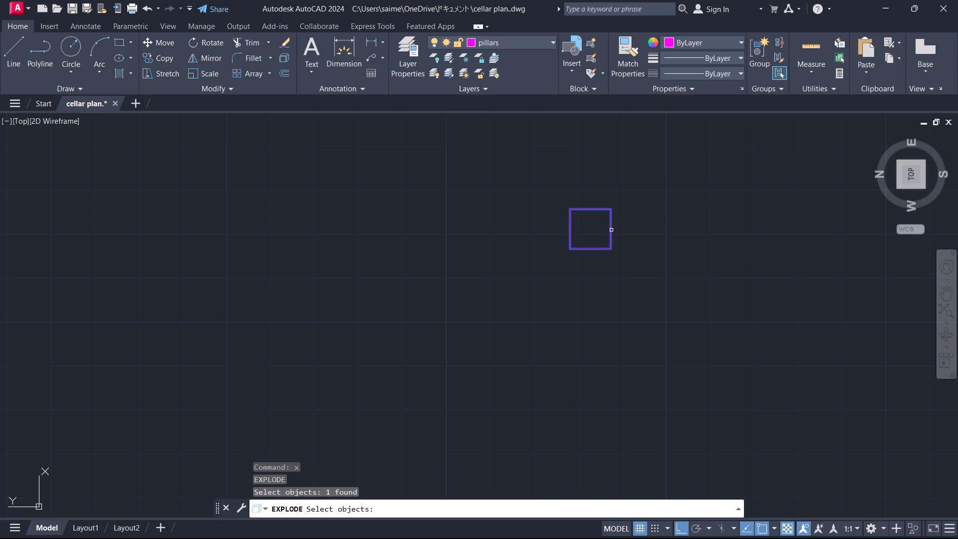
{"action": "key", "text": "Return"}
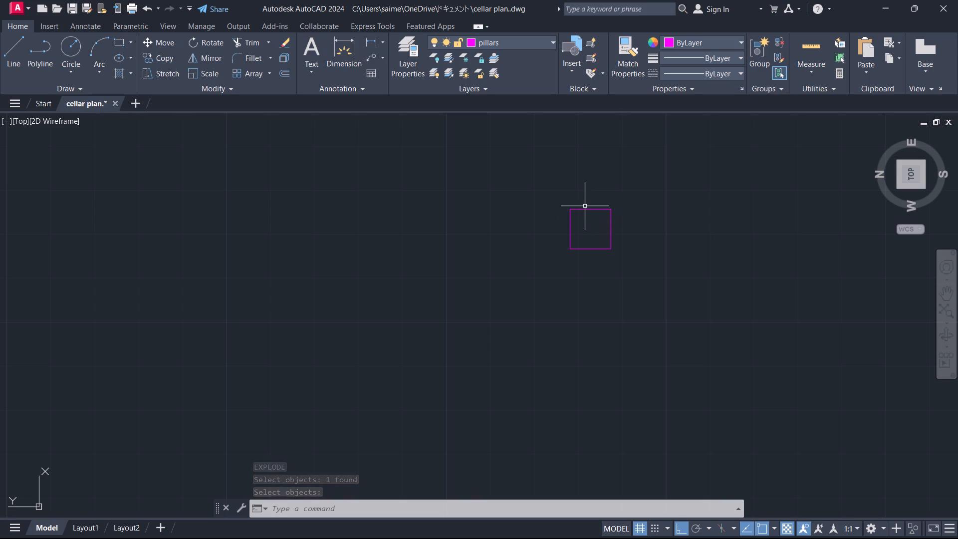
{"action": "left_click", "coordinate": [547, 195]}
{"action": "left_click", "coordinate": [668, 294]}
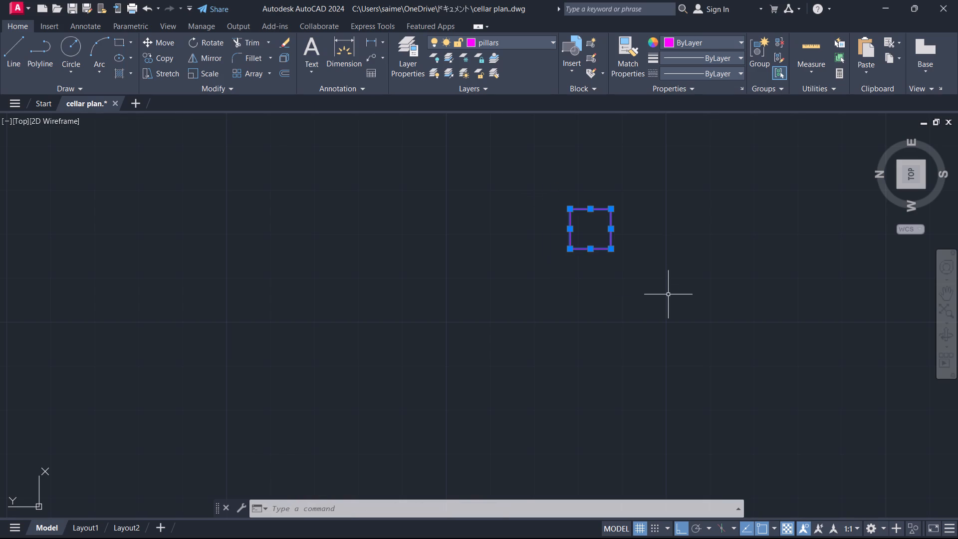
{"action": "key", "text": "Escape"}
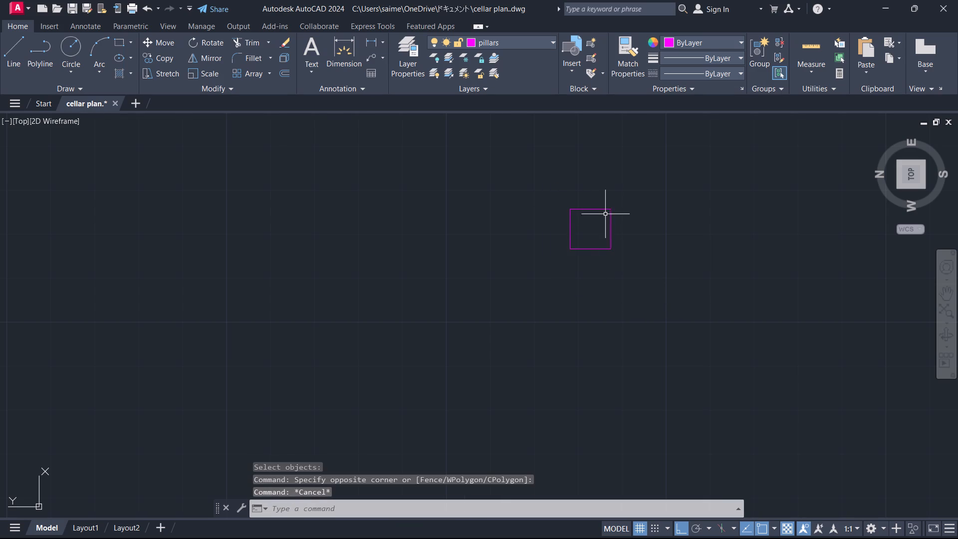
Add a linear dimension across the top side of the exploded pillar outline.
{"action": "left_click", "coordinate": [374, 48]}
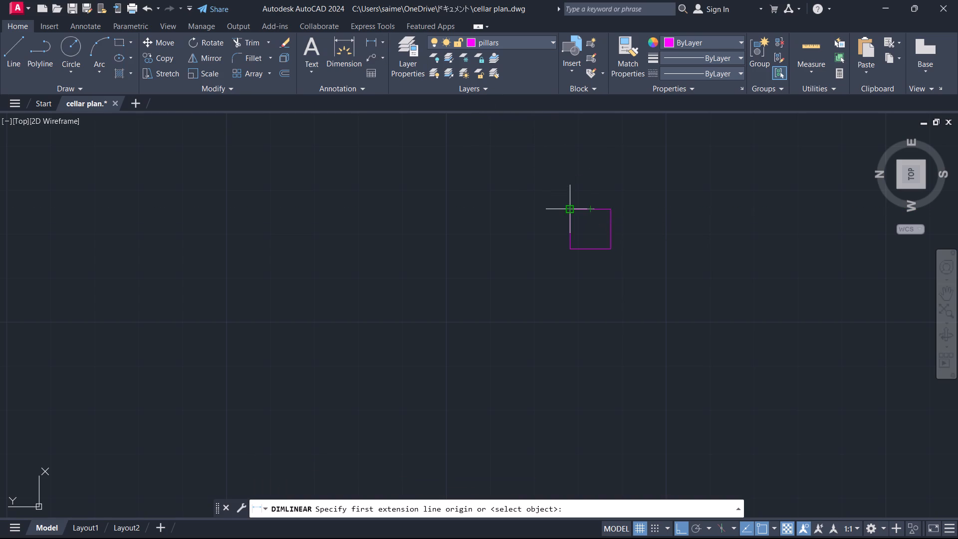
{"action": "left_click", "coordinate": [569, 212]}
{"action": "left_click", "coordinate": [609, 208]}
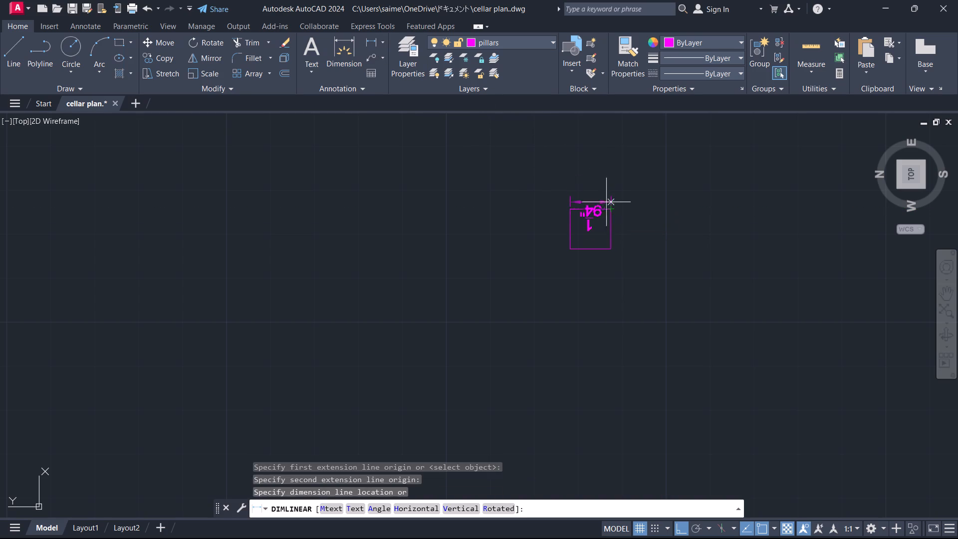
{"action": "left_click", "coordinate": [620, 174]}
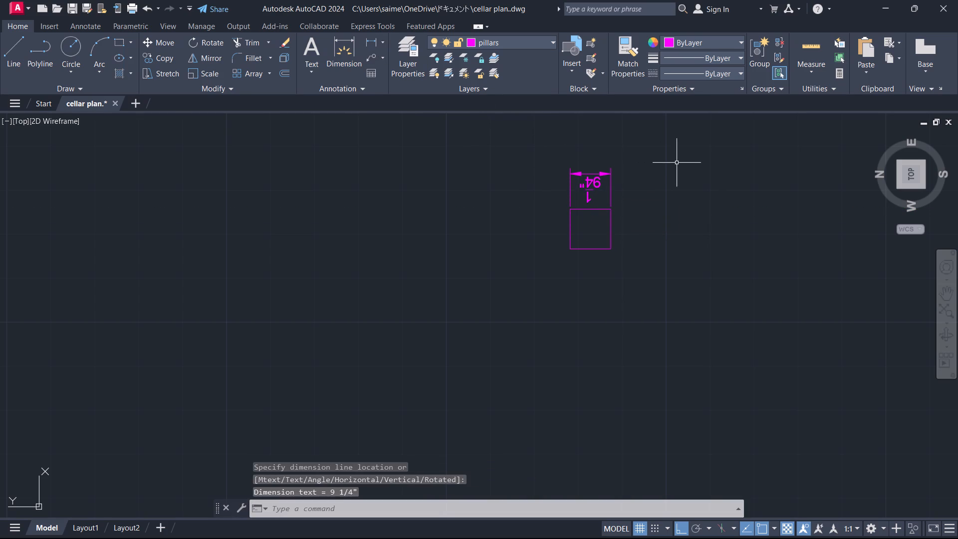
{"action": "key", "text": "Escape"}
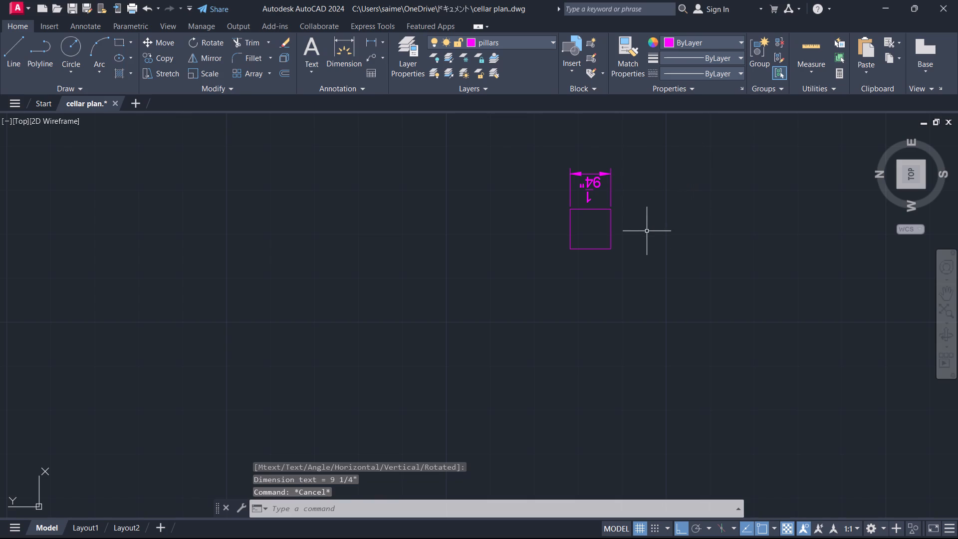
Stretch the pillar outline's right-hand line outward by 2.75" from its midpoint.
{"action": "left_click", "coordinate": [609, 223]}
{"action": "key", "text": "s"}
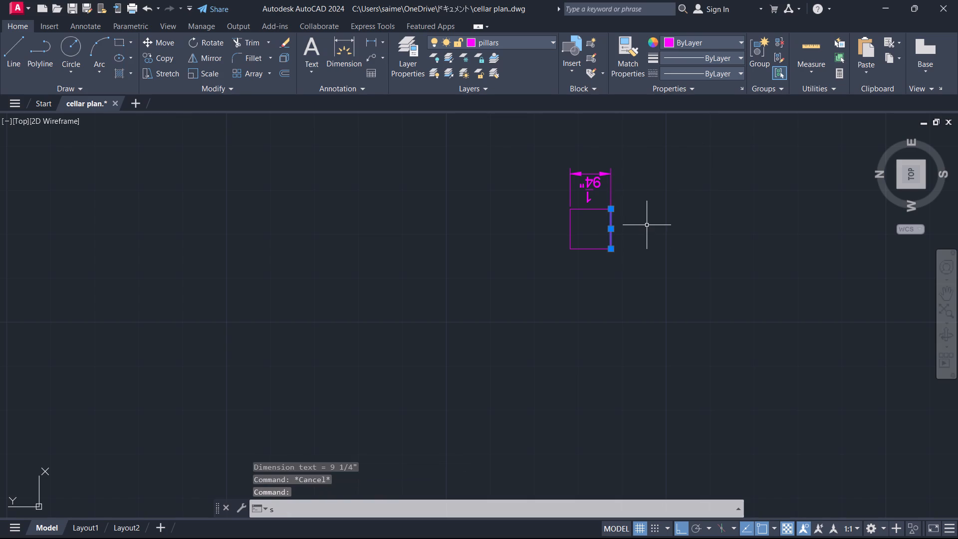
{"action": "key", "text": "Return"}
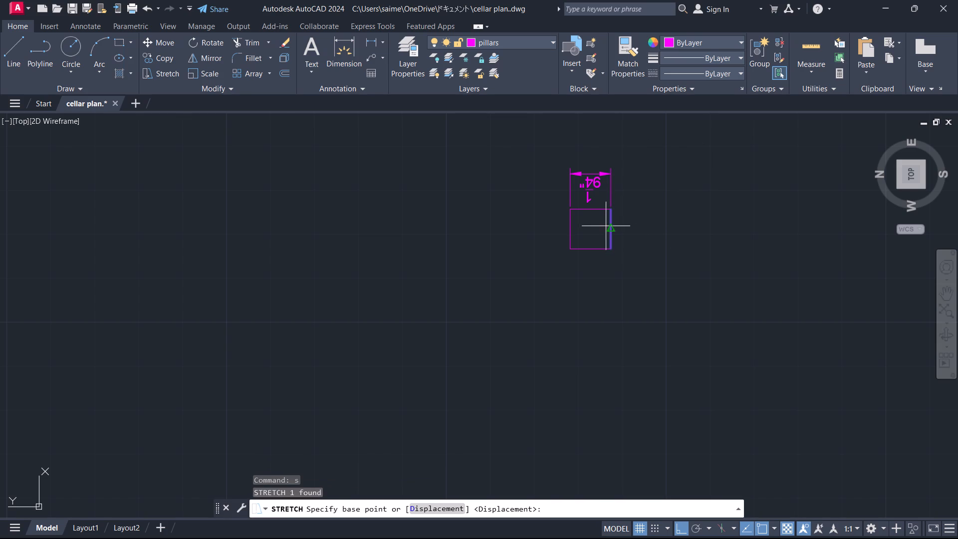
{"action": "left_click", "coordinate": [614, 229]}
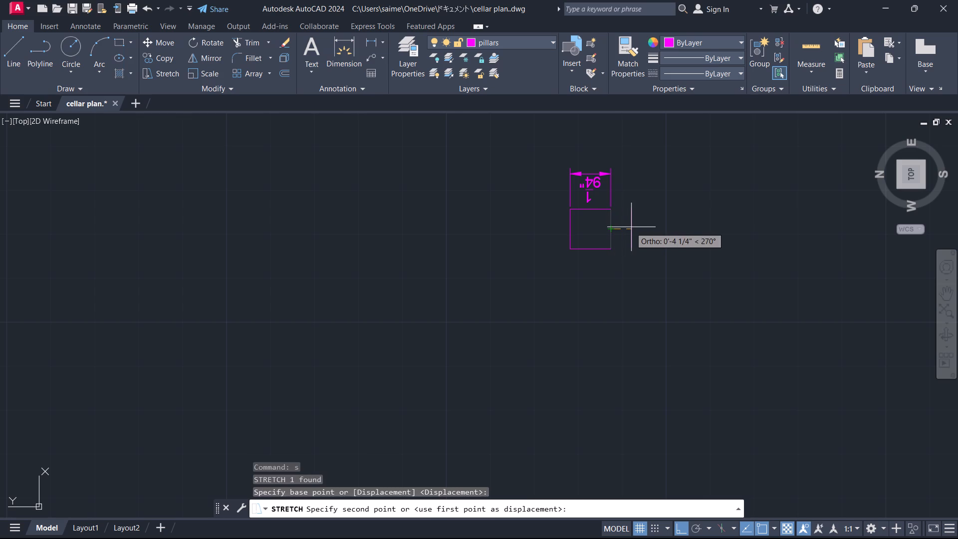
{"action": "key", "text": "2"}
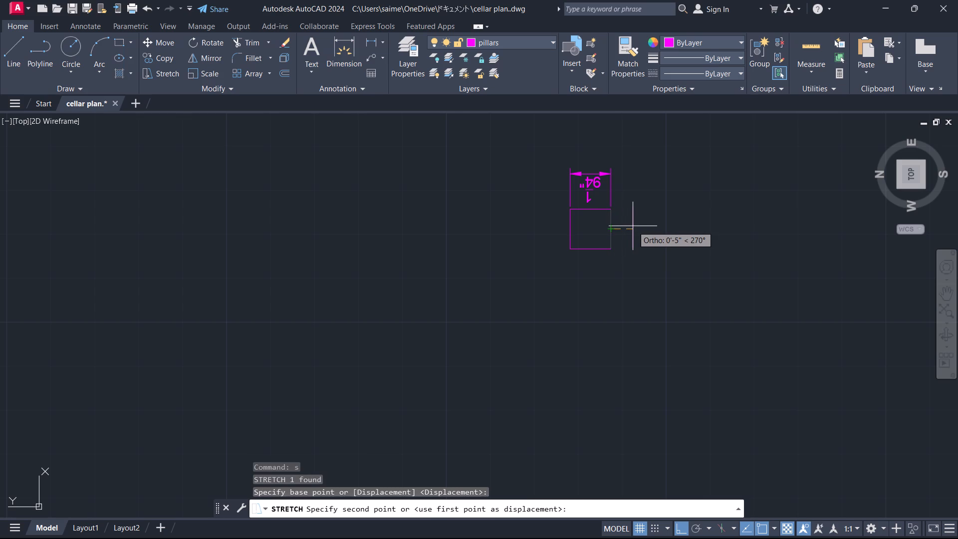
{"action": "type", "text": ".75\""}
{"action": "key", "text": "Return"}
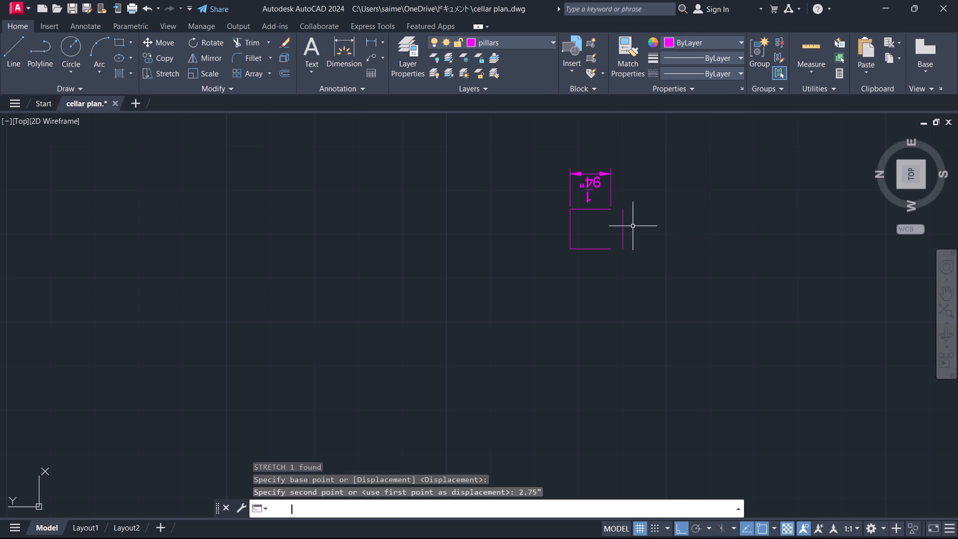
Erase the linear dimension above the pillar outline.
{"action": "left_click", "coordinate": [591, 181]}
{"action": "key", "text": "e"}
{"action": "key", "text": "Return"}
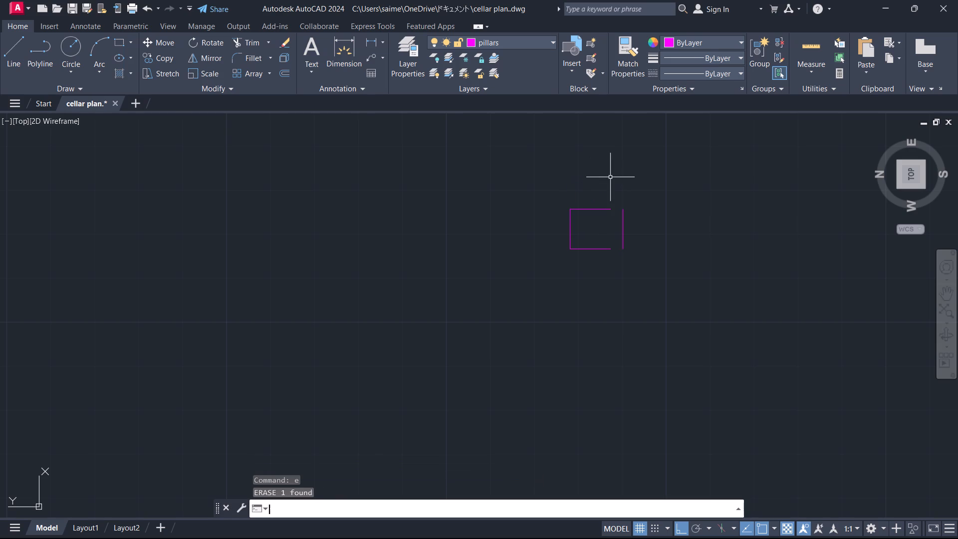
Extend the pillar outline's top and bottom lines to meet the shifted right-hand line.
{"action": "type", "text": "ex"}
{"action": "key", "text": "Return"}
{"action": "left_click", "coordinate": [604, 208]}
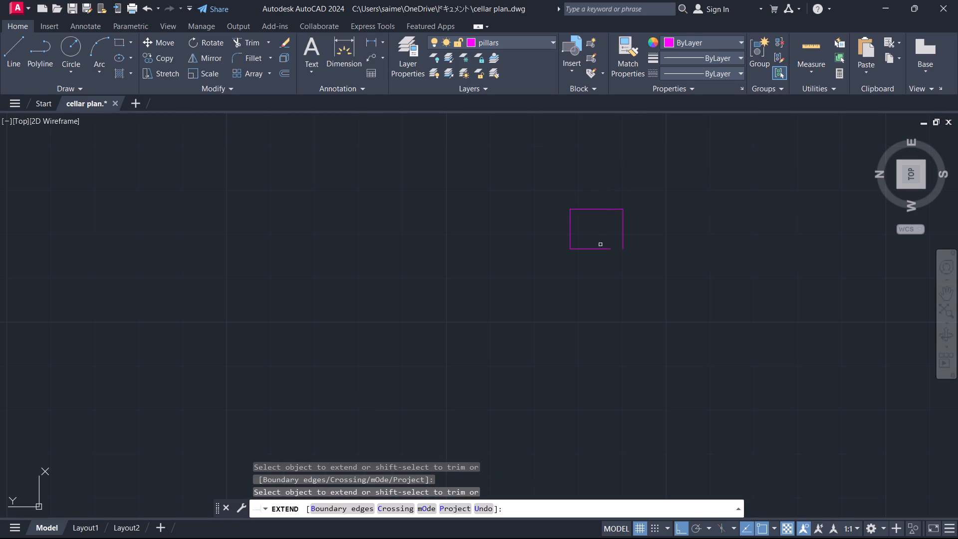
{"action": "left_click", "coordinate": [600, 249]}
{"action": "key", "text": "Escape"}
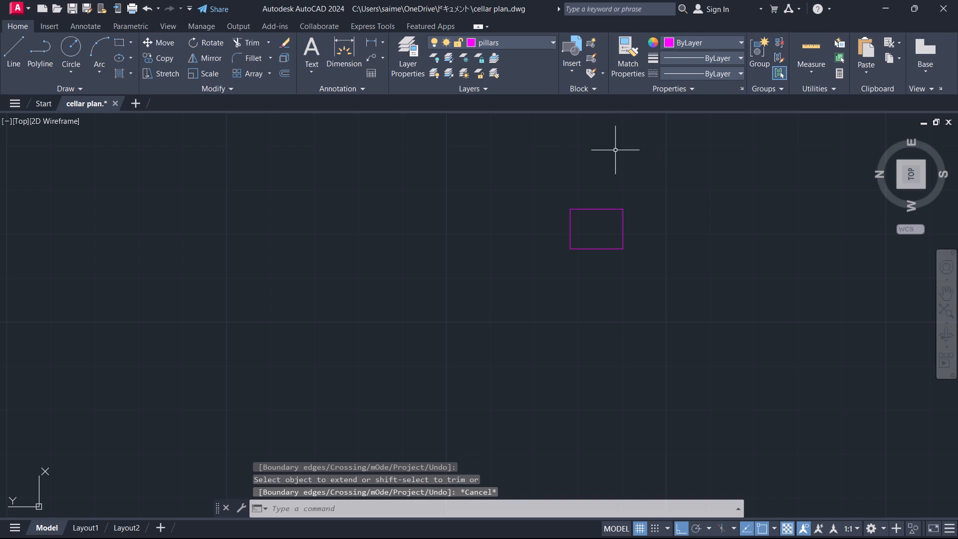
Check the widened pillar outline's width with a linear dimension, without placing it.
{"action": "left_click", "coordinate": [369, 48]}
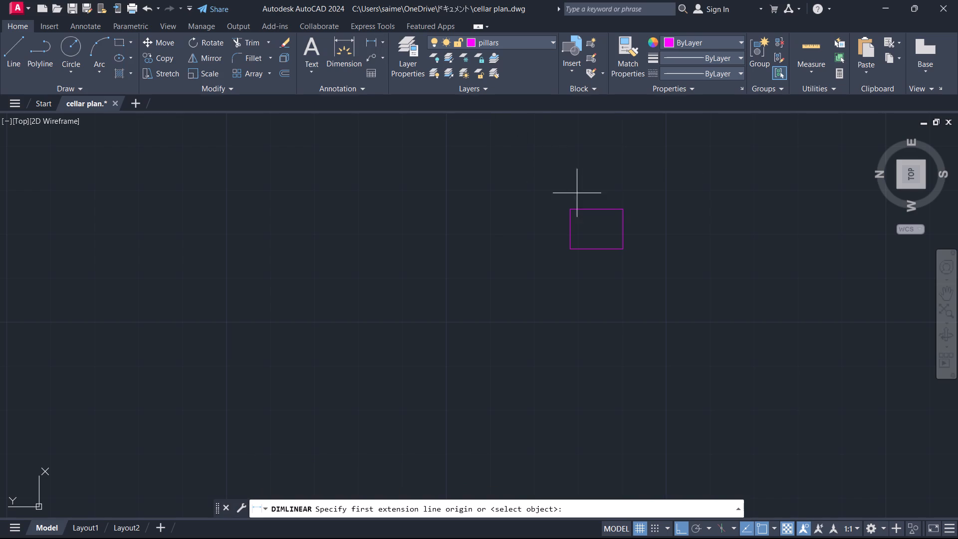
{"action": "left_click", "coordinate": [568, 208]}
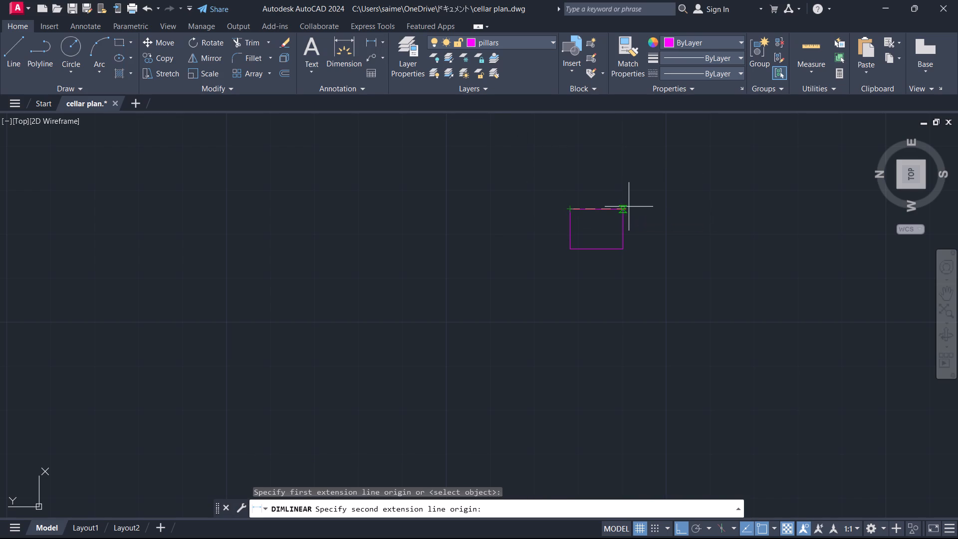
{"action": "left_click", "coordinate": [626, 209]}
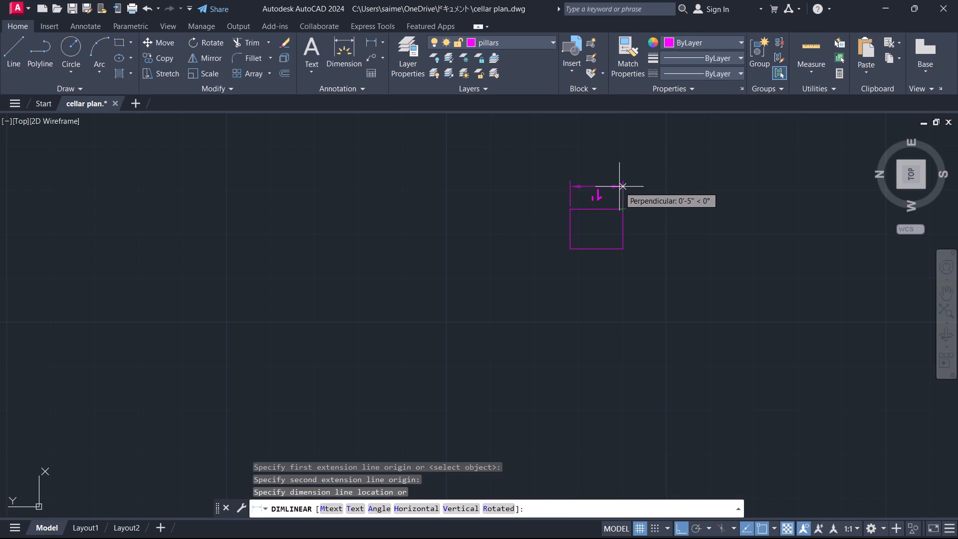
{"action": "key", "text": "Escape"}
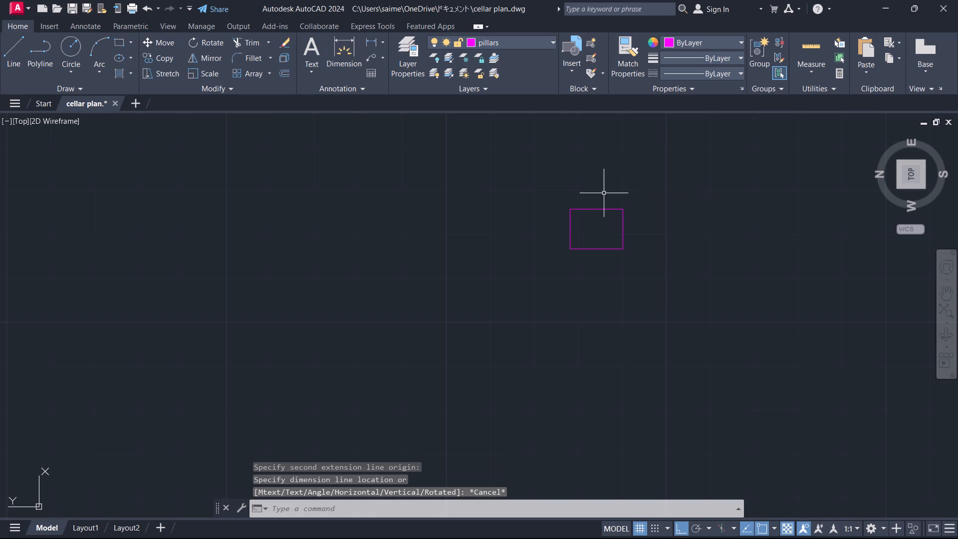
Group the four lines of the pillar outline.
{"action": "left_click", "coordinate": [530, 184]}
{"action": "left_click", "coordinate": [709, 280]}
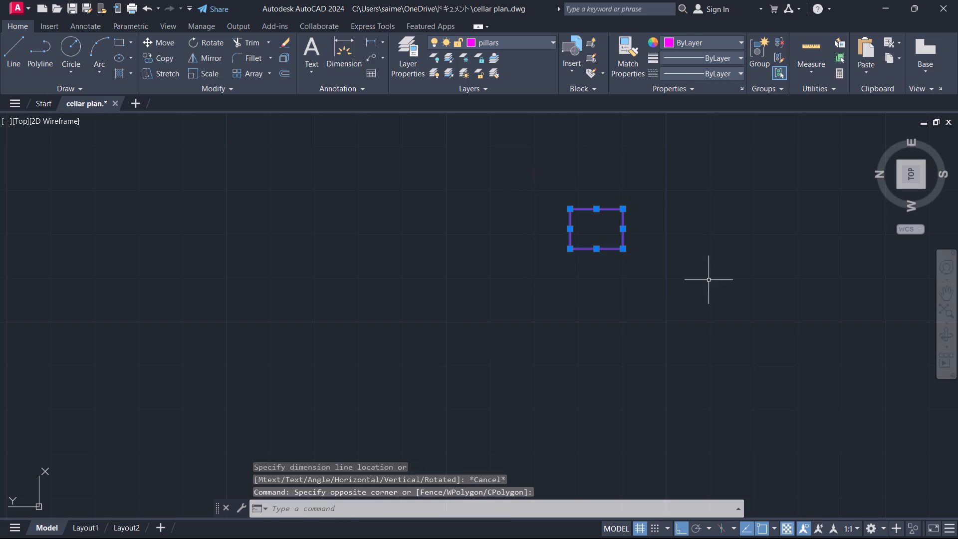
{"action": "key", "text": "g"}
{"action": "key", "text": "Return"}
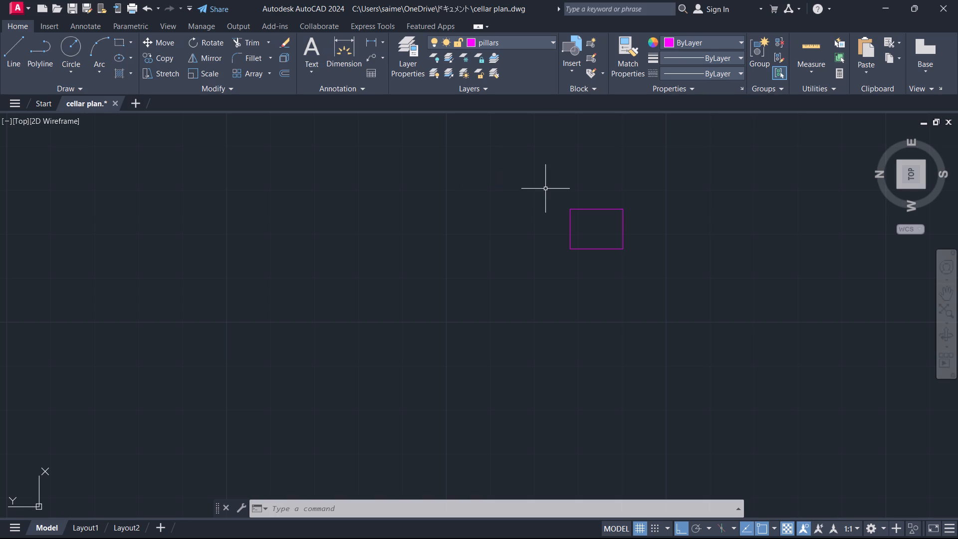
Draw a second, smaller pillar rectangle about 6 1/4" wide in the empty space beside the first pillar.
{"action": "type", "text": "rec"}
{"action": "key", "text": "Return"}
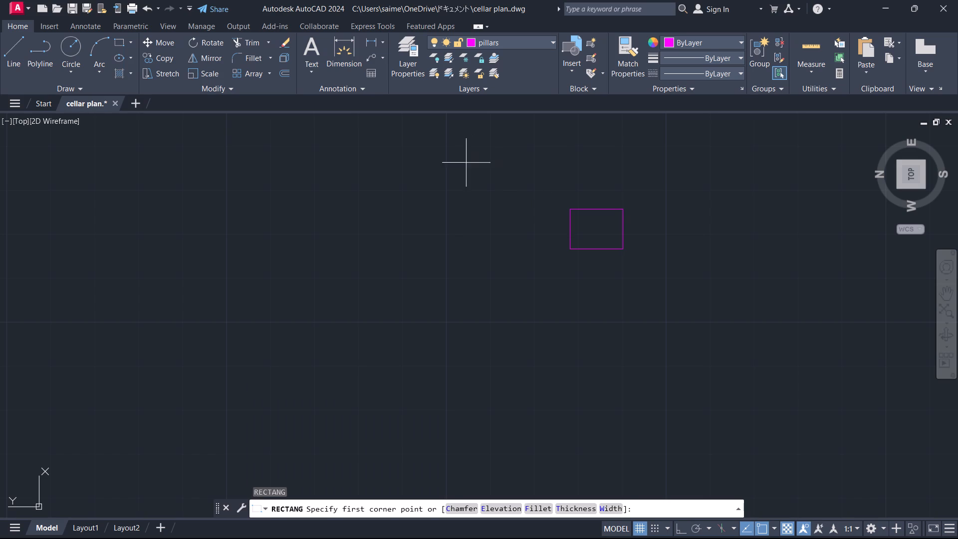
{"action": "left_click", "coordinate": [419, 182]}
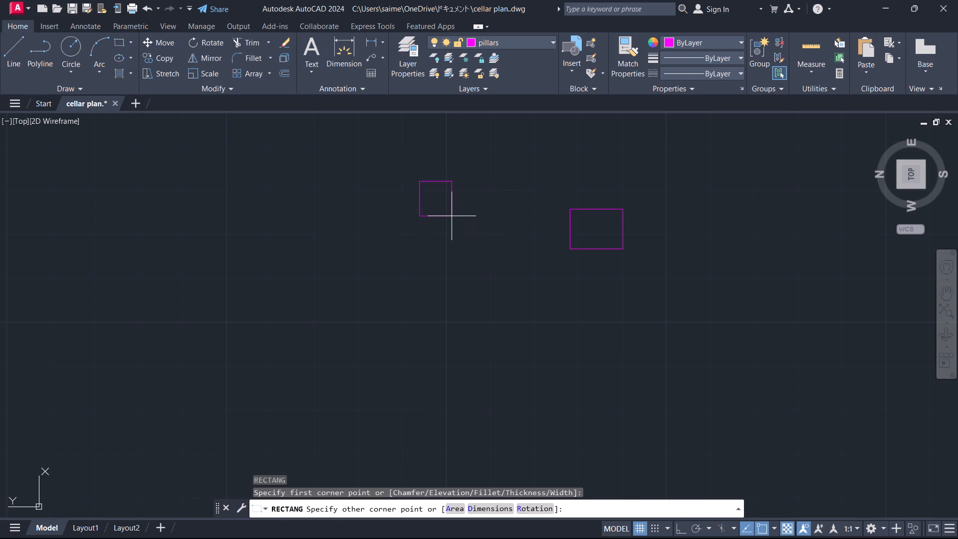
{"action": "left_click", "coordinate": [447, 204]}
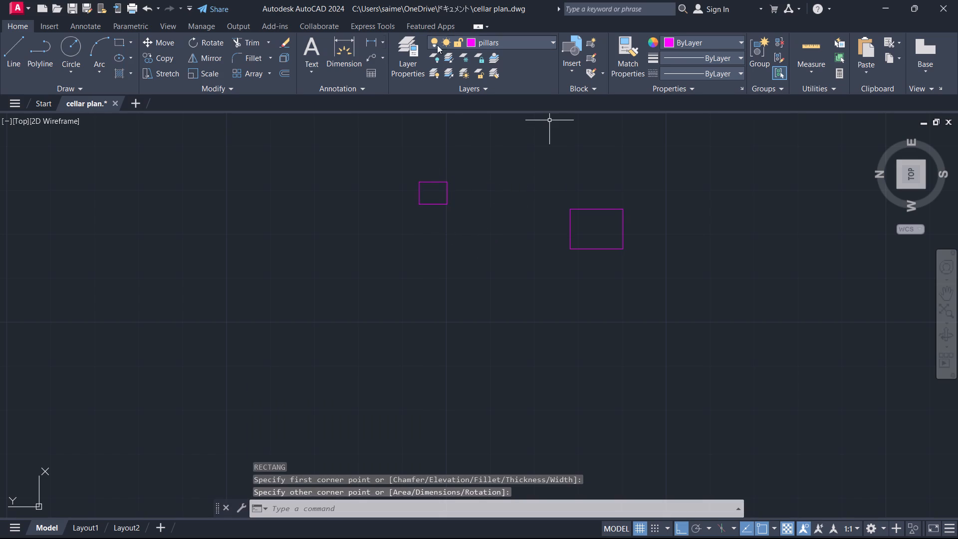
Add a linear dimension above the second pillar rectangle for its width.
{"action": "left_click", "coordinate": [370, 44]}
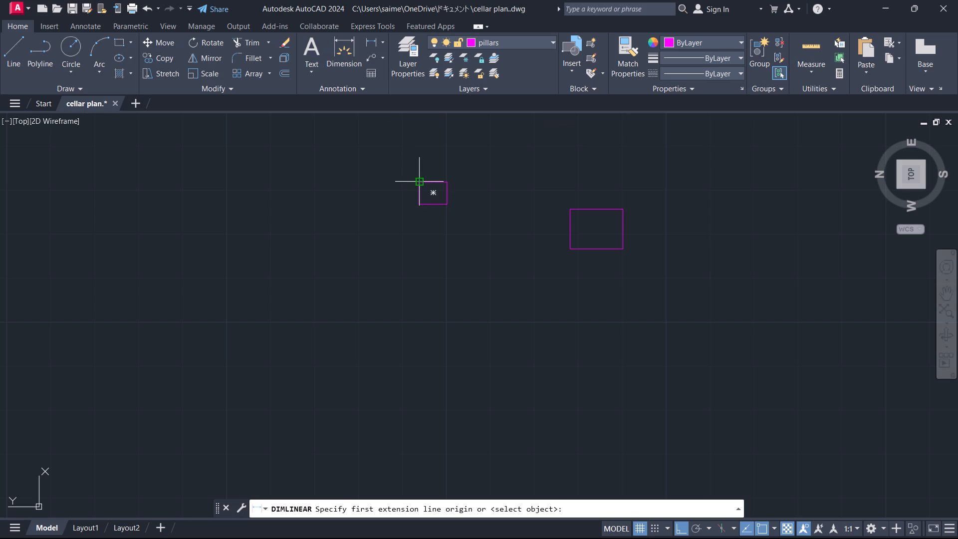
{"action": "left_click", "coordinate": [419, 178]}
{"action": "left_click", "coordinate": [446, 179]}
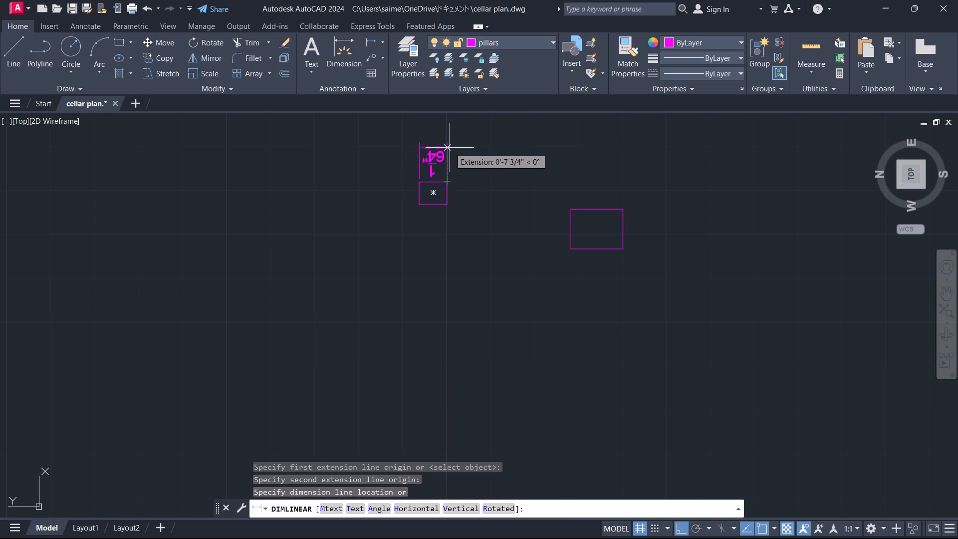
{"action": "left_click", "coordinate": [450, 147]}
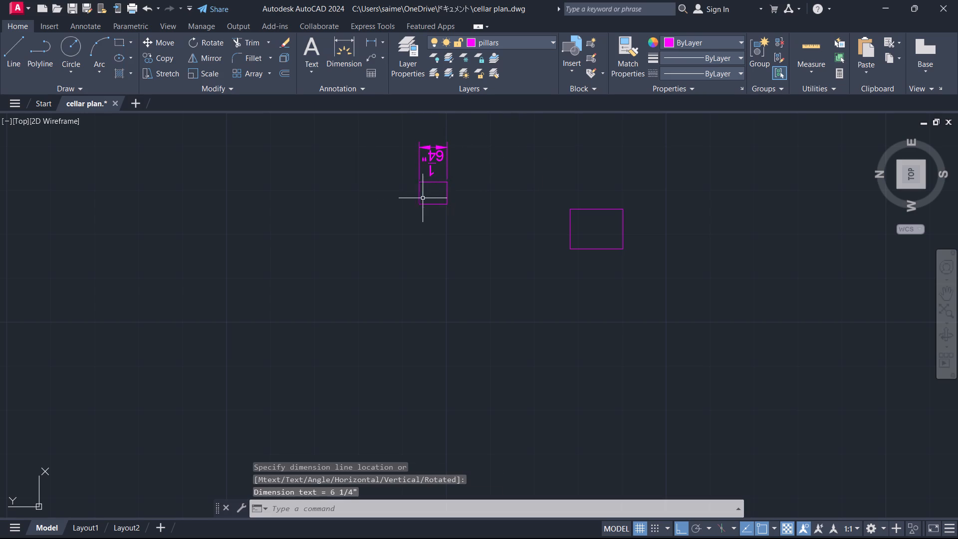
Scale the second, smaller pillar rectangle by reference so that its short side becomes 9".
{"action": "left_click", "coordinate": [418, 193]}
{"action": "key", "text": "s"}
{"action": "key", "text": "c"}
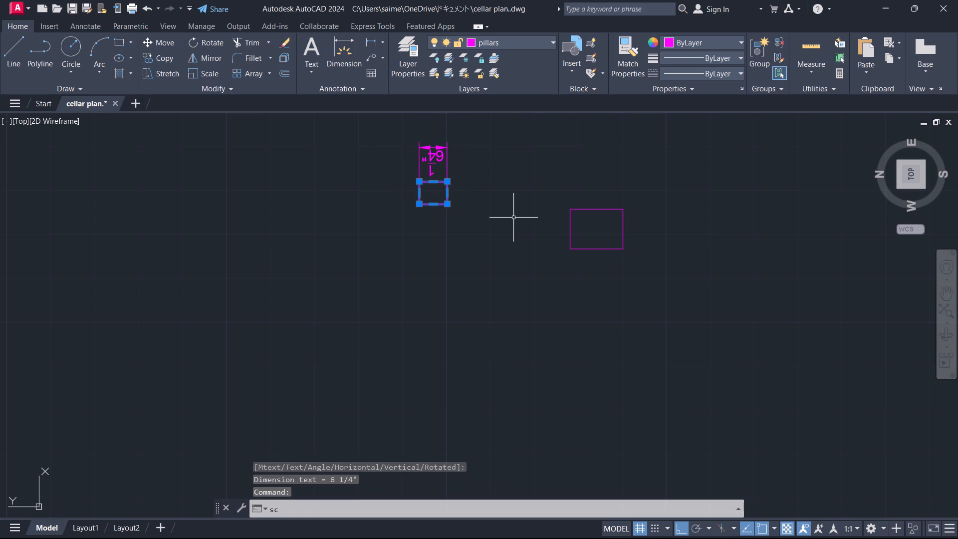
{"action": "key", "text": "Return"}
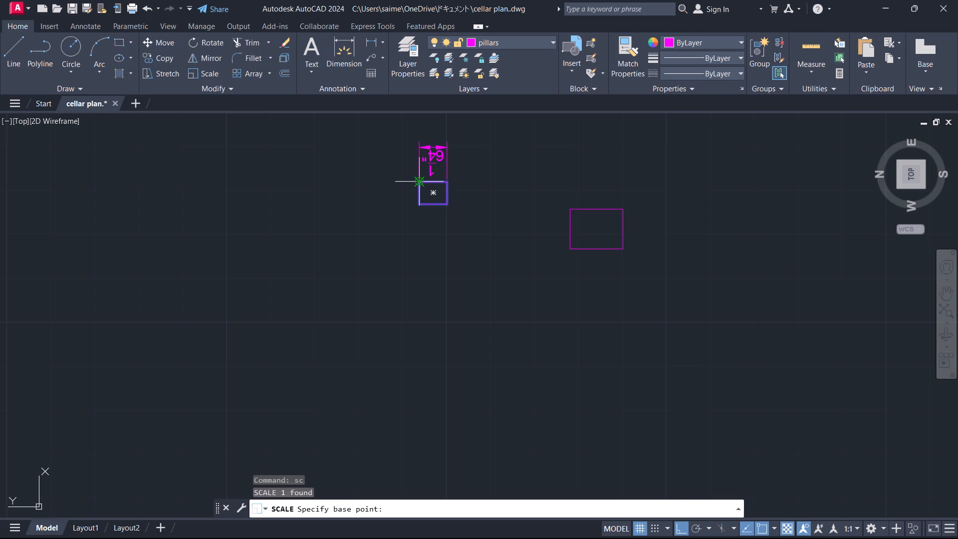
{"action": "left_click", "coordinate": [422, 182]}
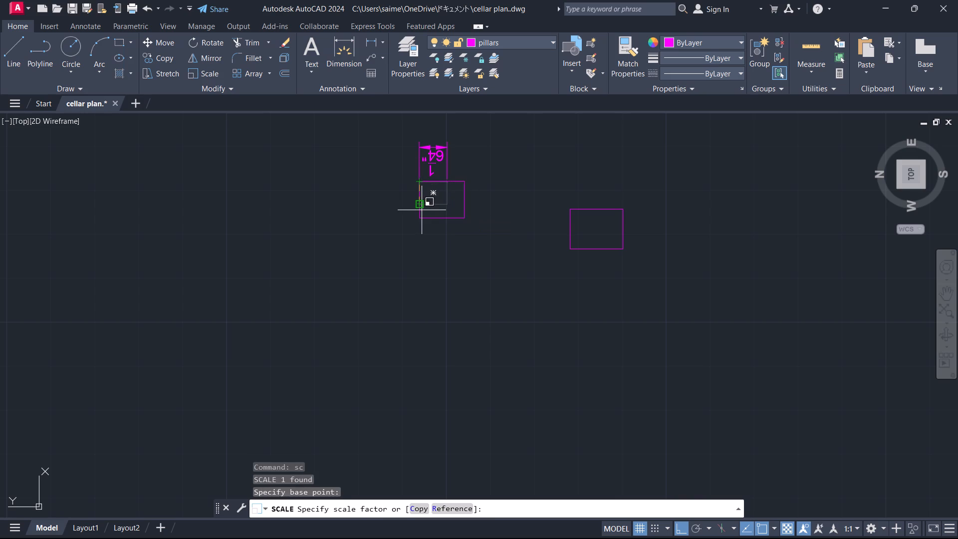
{"action": "key", "text": "r"}
{"action": "key", "text": "Return"}
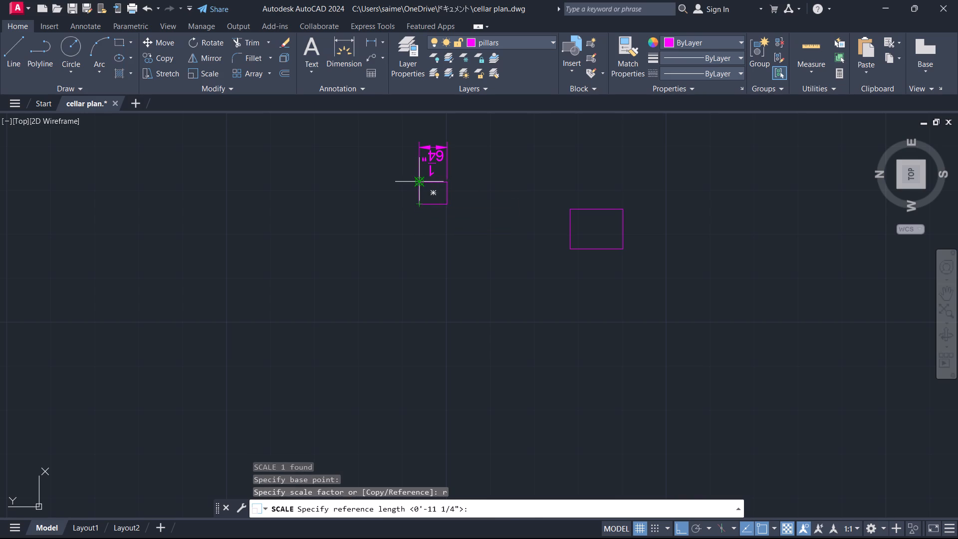
{"action": "left_click", "coordinate": [421, 182]}
{"action": "left_click", "coordinate": [423, 201]}
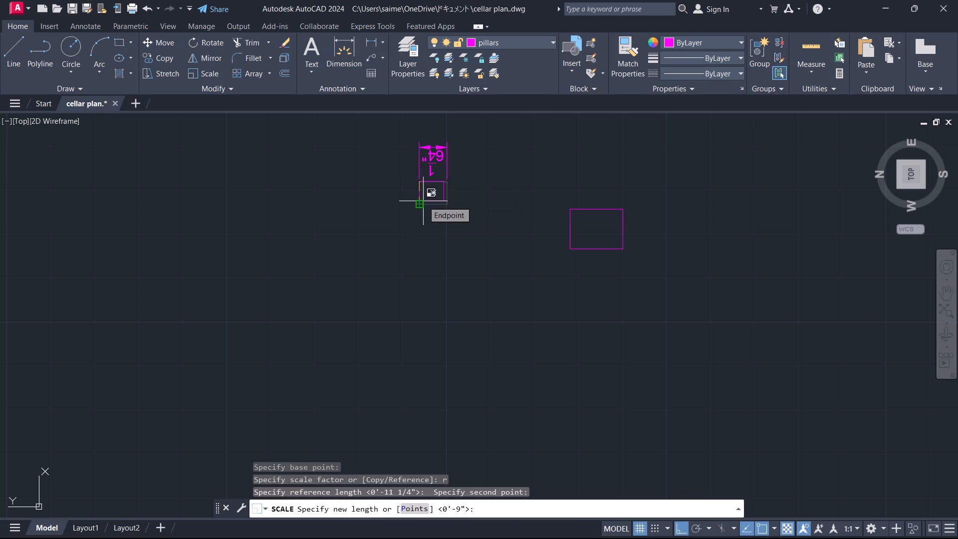
{"action": "type", "text": "9\""}
{"action": "key", "text": "Return"}
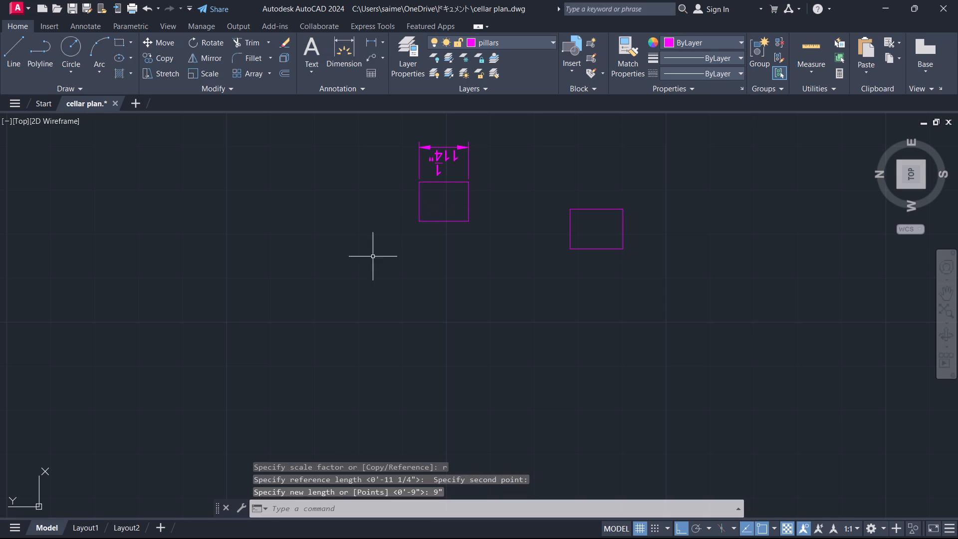
Explode the scaled pillar rectangle into separate lines.
{"action": "left_click", "coordinate": [469, 193]}
{"action": "key", "text": "x"}
{"action": "key", "text": "Return"}
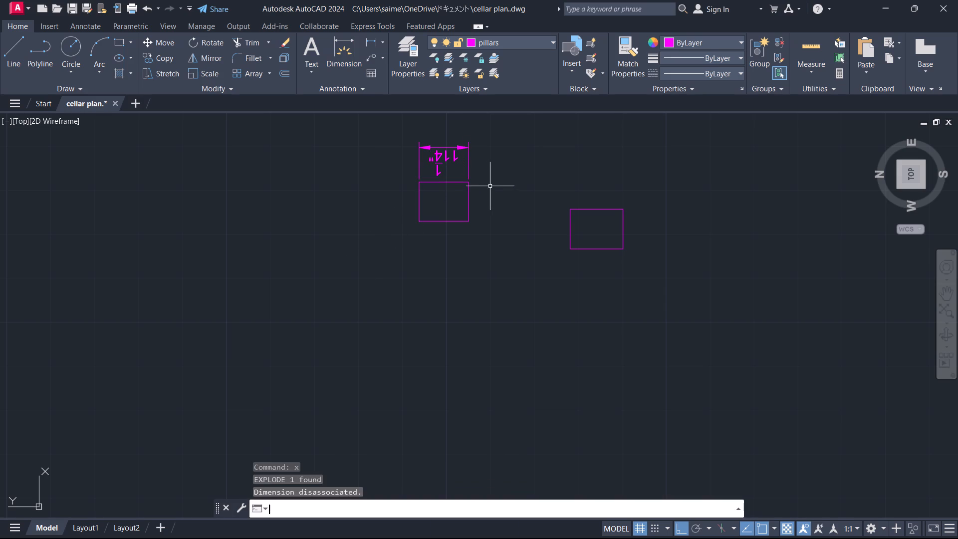
Stretch the second pillar's side line facing the first pillar inward by 2.02".
{"action": "left_click", "coordinate": [469, 193]}
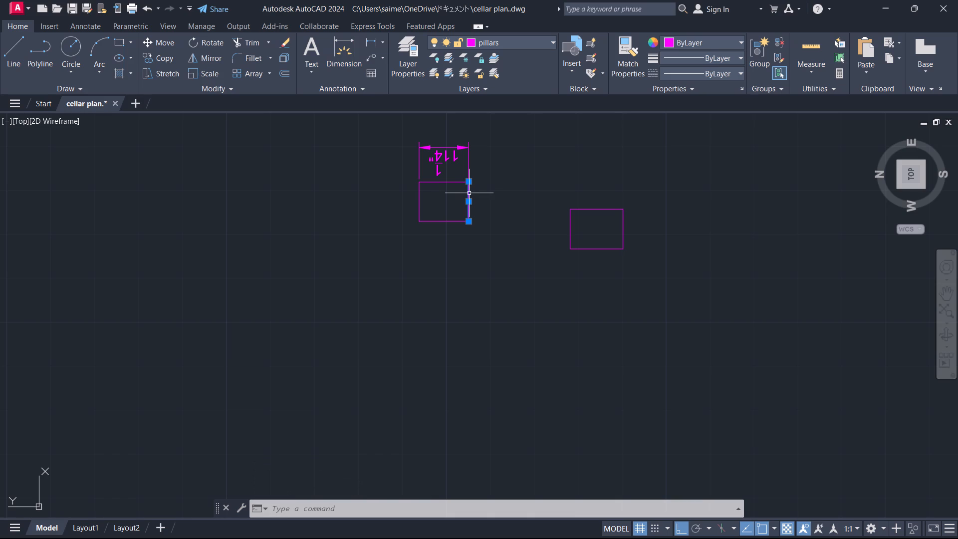
{"action": "key", "text": "s"}
{"action": "key", "text": "Return"}
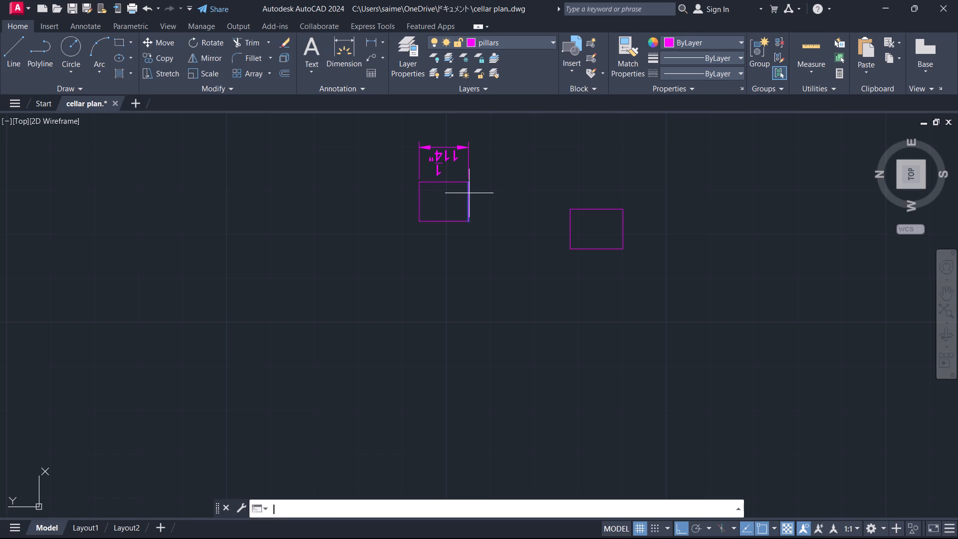
{"action": "left_click", "coordinate": [472, 198]}
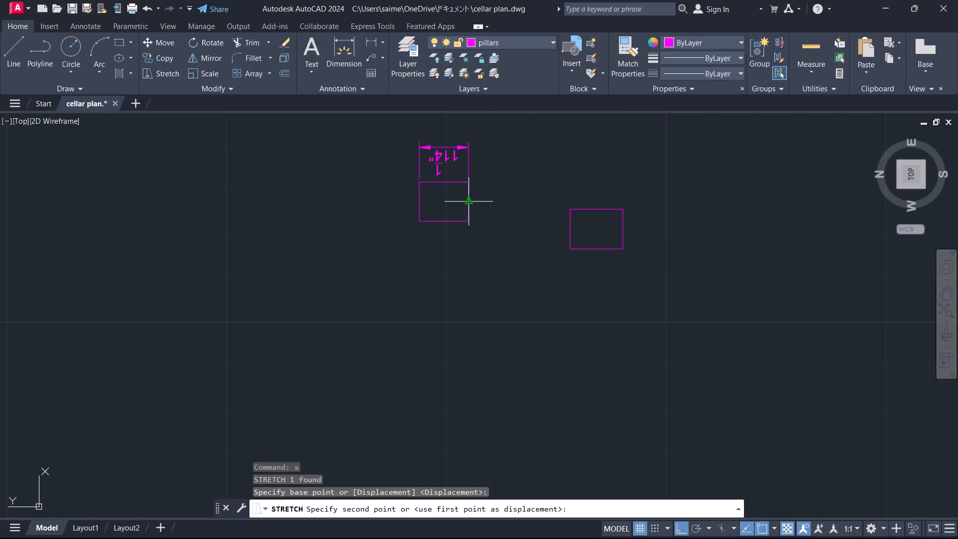
{"action": "type", "text": "0."}
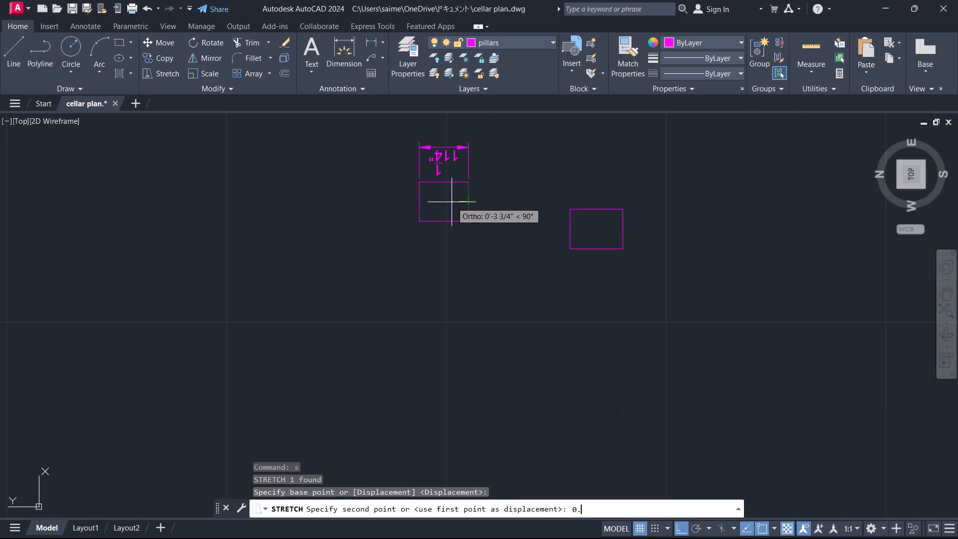
{"action": "key", "text": "BackSpace"}
{"action": "key", "text": "BackSpace"}
{"action": "type", "text": "2.02"}
{"action": "key", "text": "Return"}
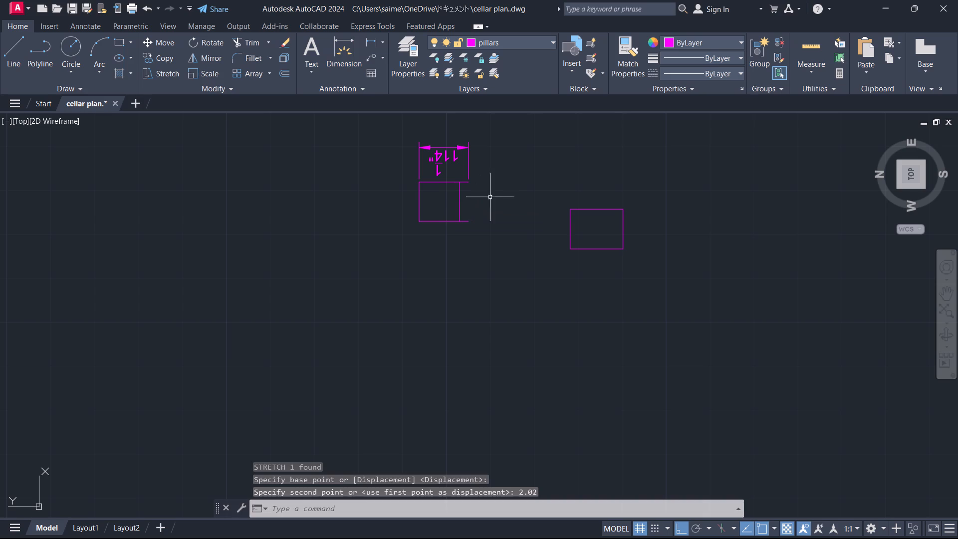
{"action": "key", "text": "Escape"}
Erase the width dimension above the second pillar.
{"action": "scroll", "coordinate": [464, 174], "scroll_direction": "up", "scroll_amount": 2}
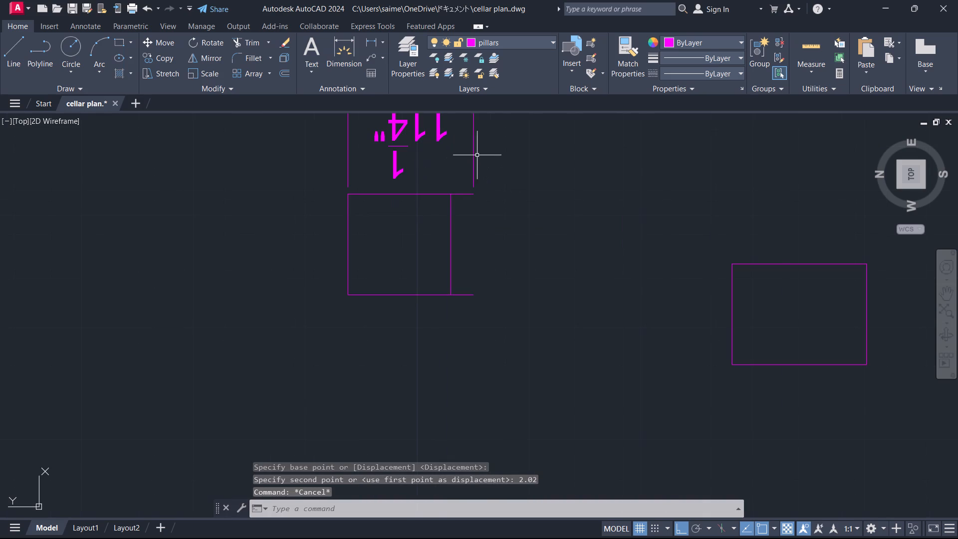
{"action": "left_click", "coordinate": [394, 166]}
{"action": "key", "text": "e"}
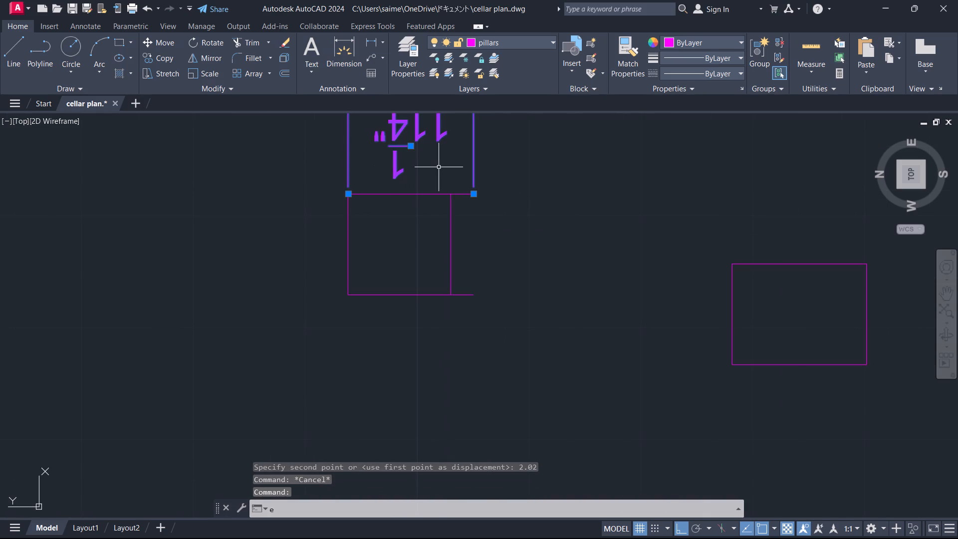
{"action": "key", "text": "Return"}
Trim the two line ends that extend past the second pillar's shifted side line.
{"action": "type", "text": "tr"}
{"action": "key", "text": "Return"}
{"action": "left_click", "coordinate": [463, 193]}
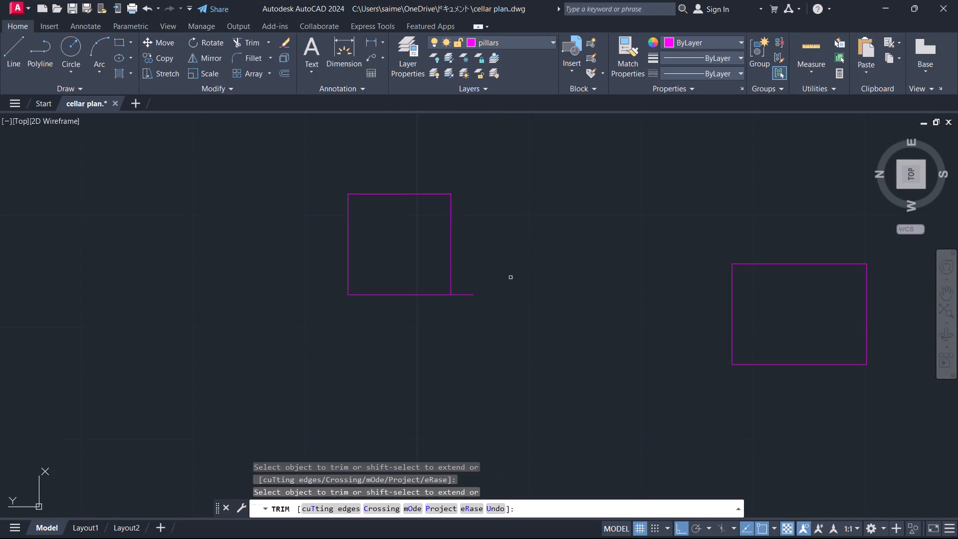
{"action": "left_click", "coordinate": [465, 296]}
Check the second pillar's width with a linear dimension, without placing it.
{"action": "left_click", "coordinate": [368, 41]}
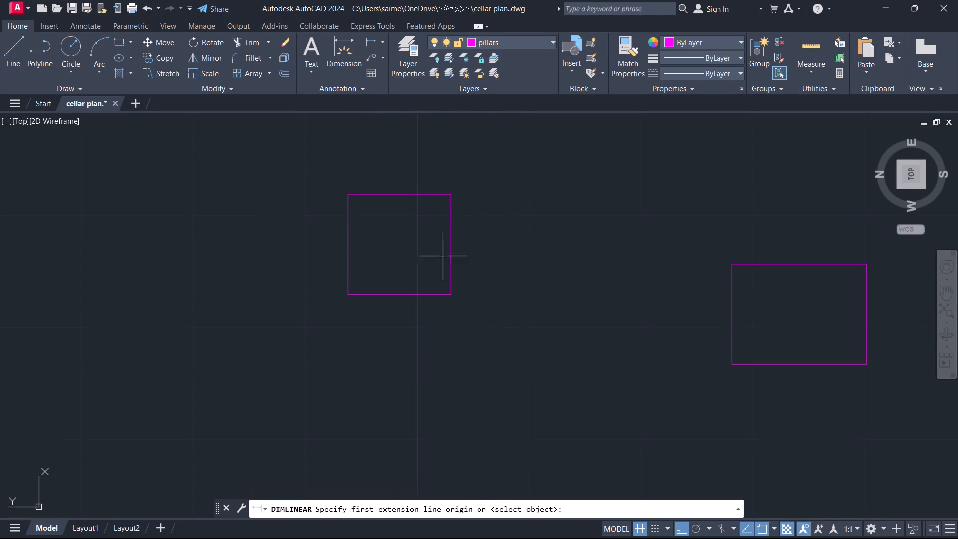
{"action": "left_click", "coordinate": [345, 191]}
{"action": "left_click", "coordinate": [448, 190]}
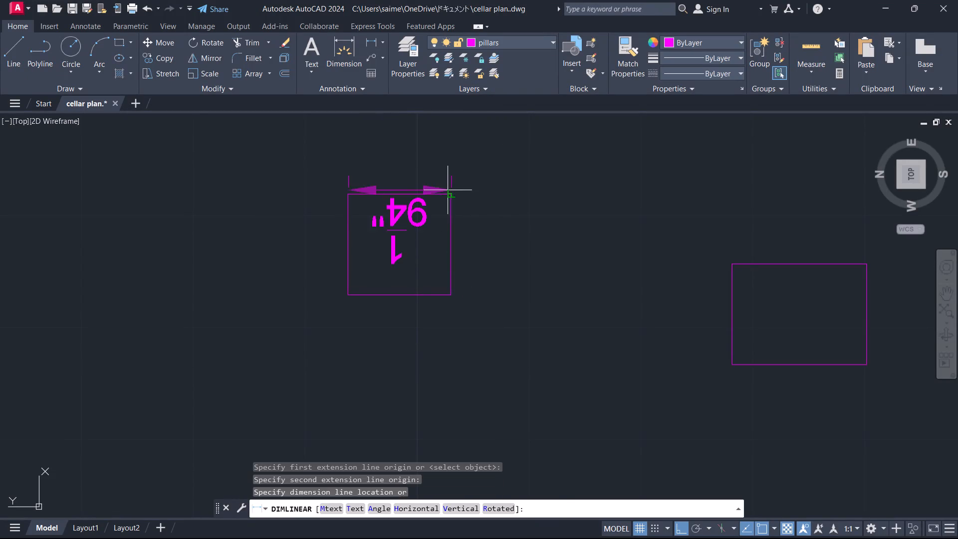
{"action": "key", "text": "Escape"}
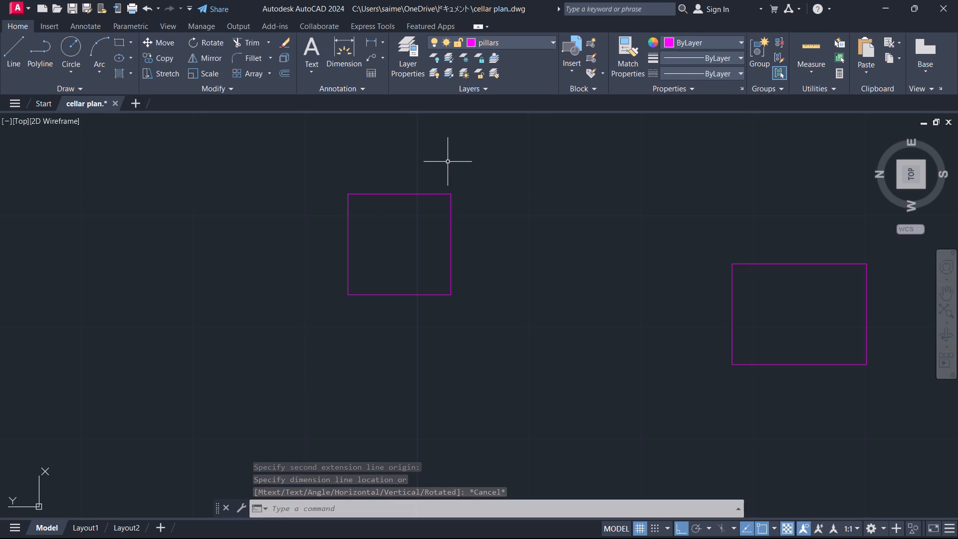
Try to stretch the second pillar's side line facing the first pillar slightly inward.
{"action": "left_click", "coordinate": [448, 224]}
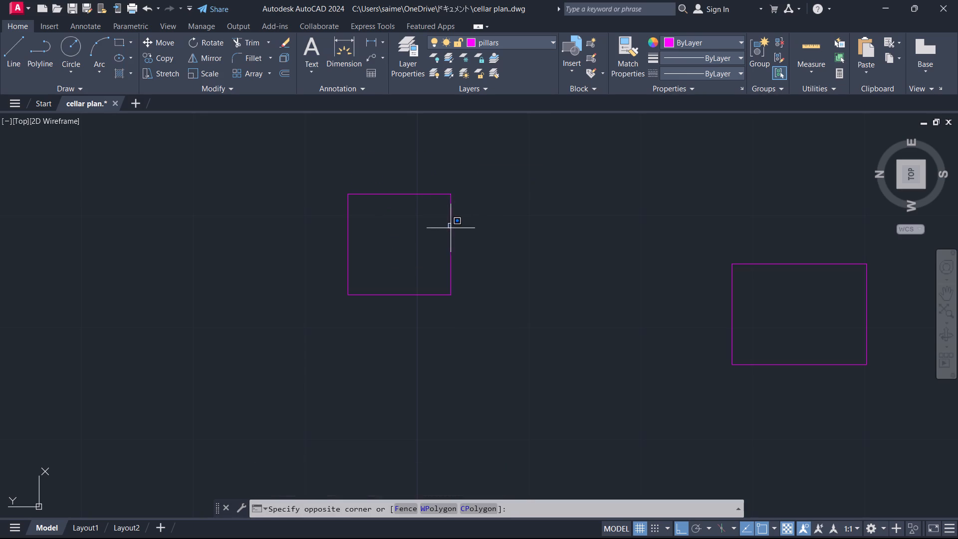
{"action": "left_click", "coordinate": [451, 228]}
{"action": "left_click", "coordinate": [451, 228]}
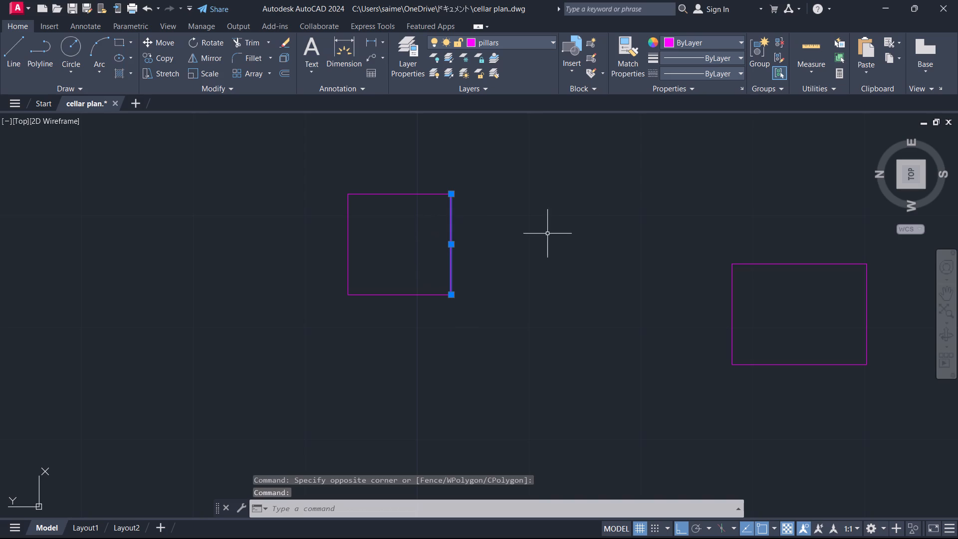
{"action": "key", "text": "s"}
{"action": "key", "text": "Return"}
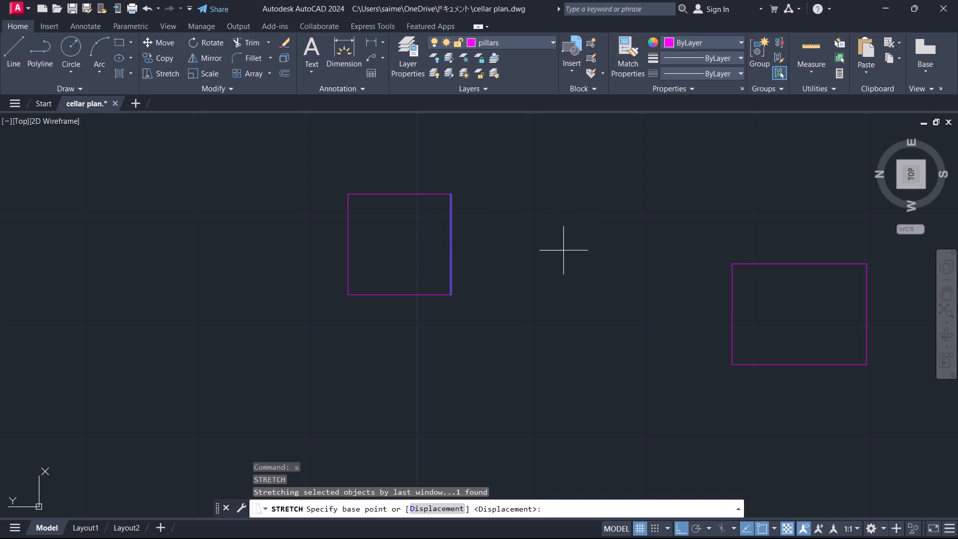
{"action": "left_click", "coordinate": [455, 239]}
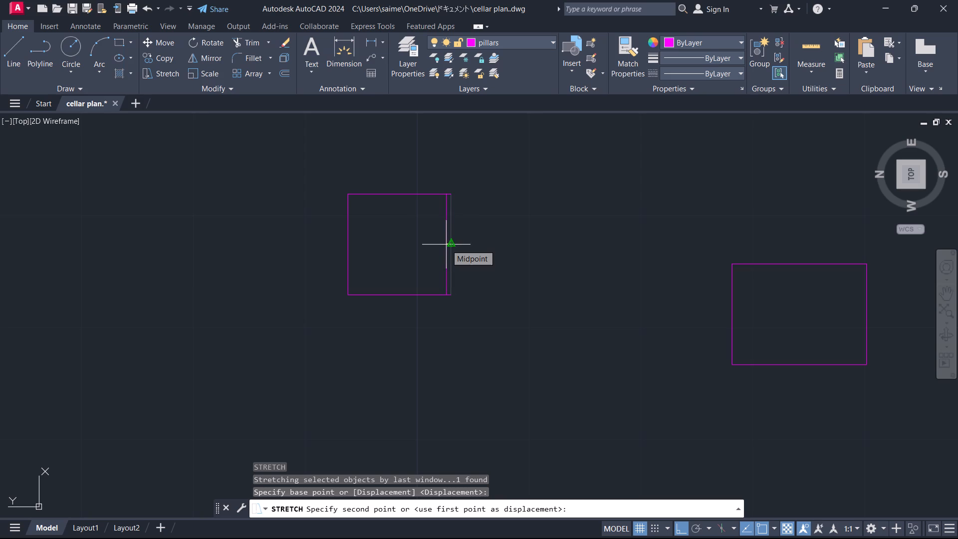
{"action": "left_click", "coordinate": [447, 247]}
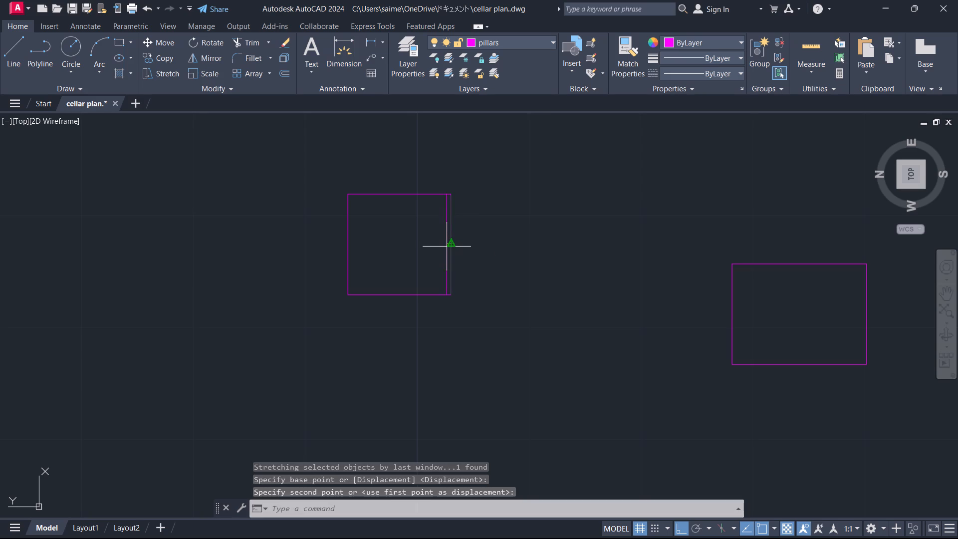
Move the second pillar's side line facing the first pillar inward, to about 8 3/4" from the opposite side.
{"action": "left_click", "coordinate": [450, 216]}
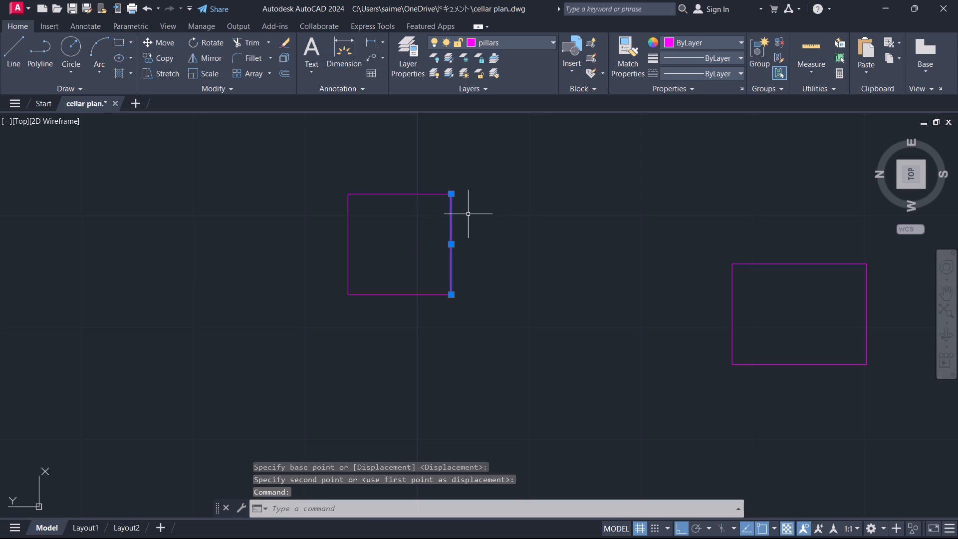
{"action": "key", "text": "m"}
{"action": "key", "text": "Return"}
{"action": "scroll", "coordinate": [468, 185], "scroll_direction": "up", "scroll_amount": 2}
{"action": "left_click", "coordinate": [423, 209]}
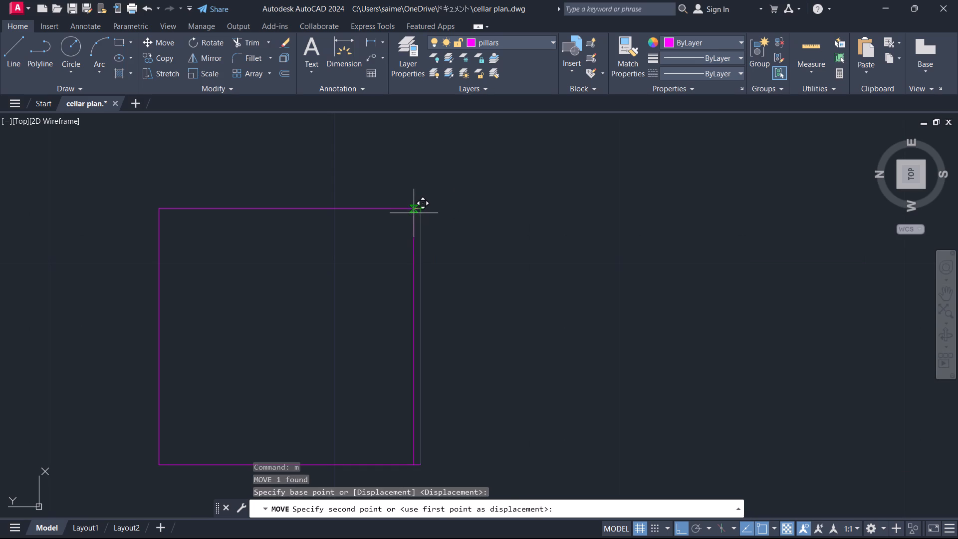
{"action": "left_click", "coordinate": [411, 211]}
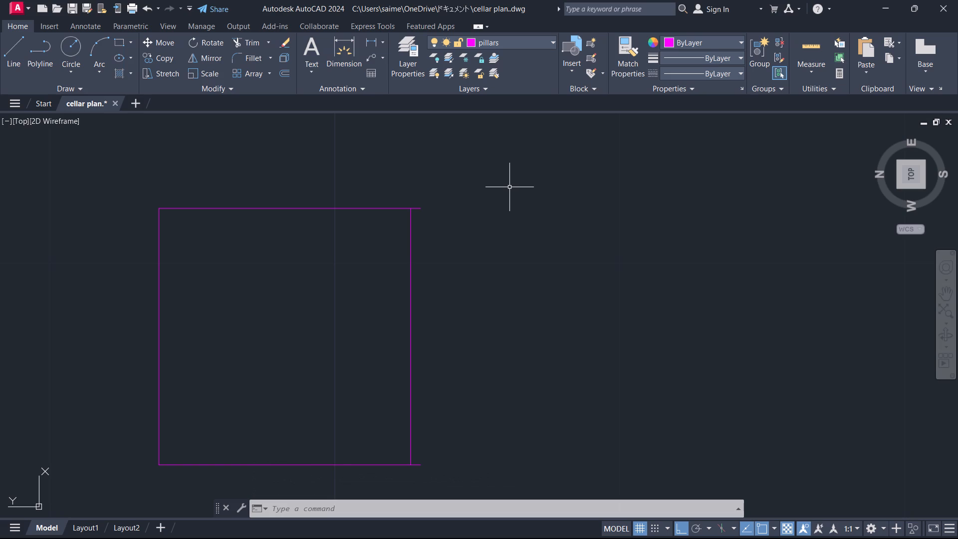
Add a linear dimension above the second pillar between its opposite side line and the moved one.
{"action": "left_click", "coordinate": [372, 43]}
{"action": "left_click", "coordinate": [156, 213]}
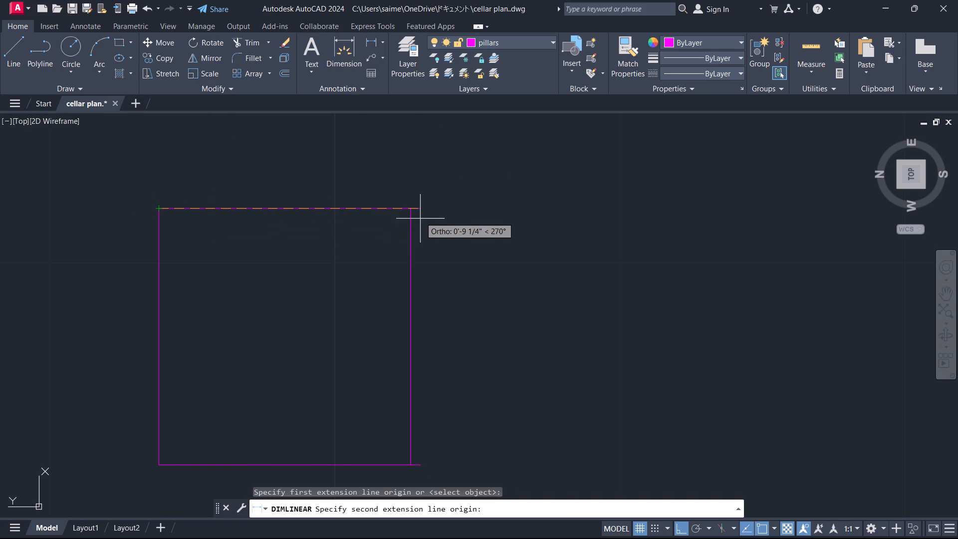
{"action": "left_click", "coordinate": [410, 210]}
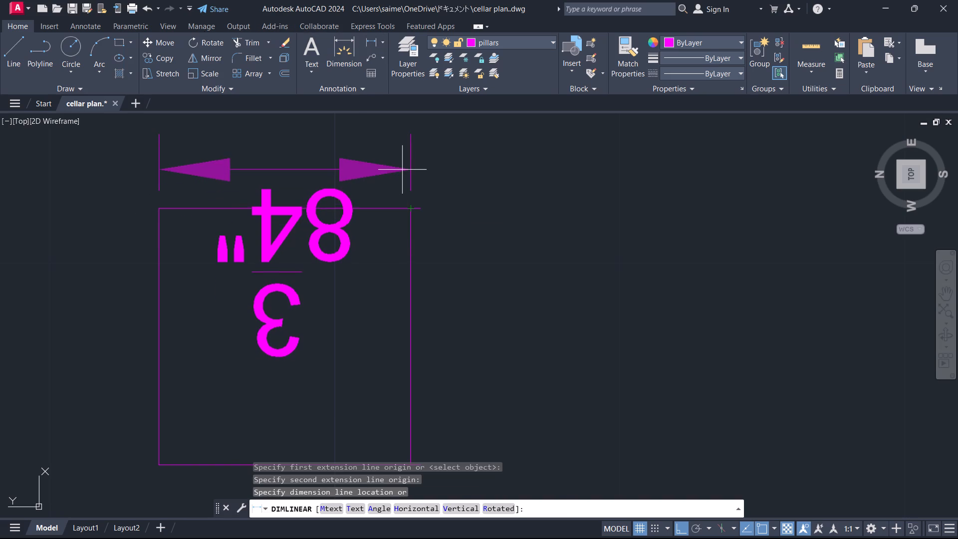
{"action": "left_click", "coordinate": [402, 170]}
Move the second pillar's side line facing the first pillar outward by 0.25".
{"action": "left_click", "coordinate": [409, 234]}
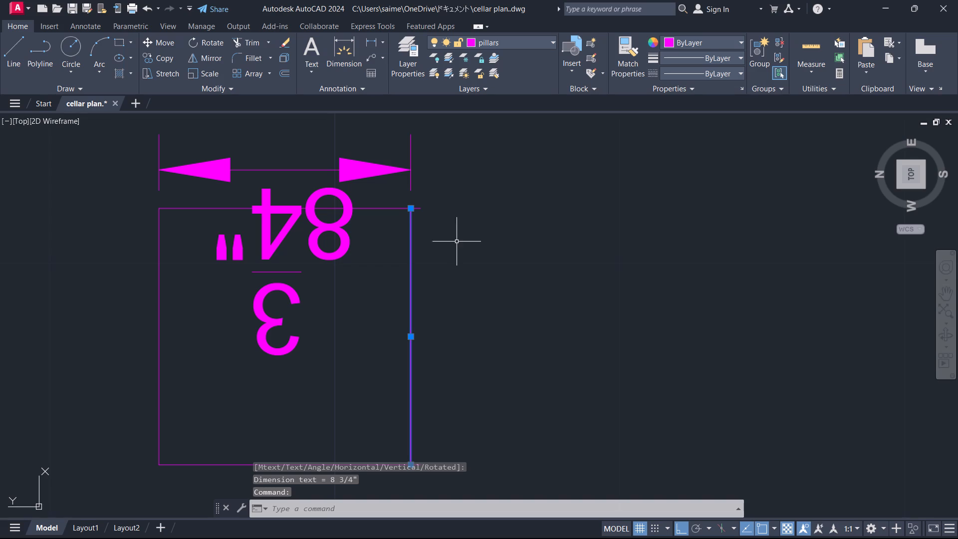
{"action": "key", "text": "m"}
{"action": "key", "text": "Return"}
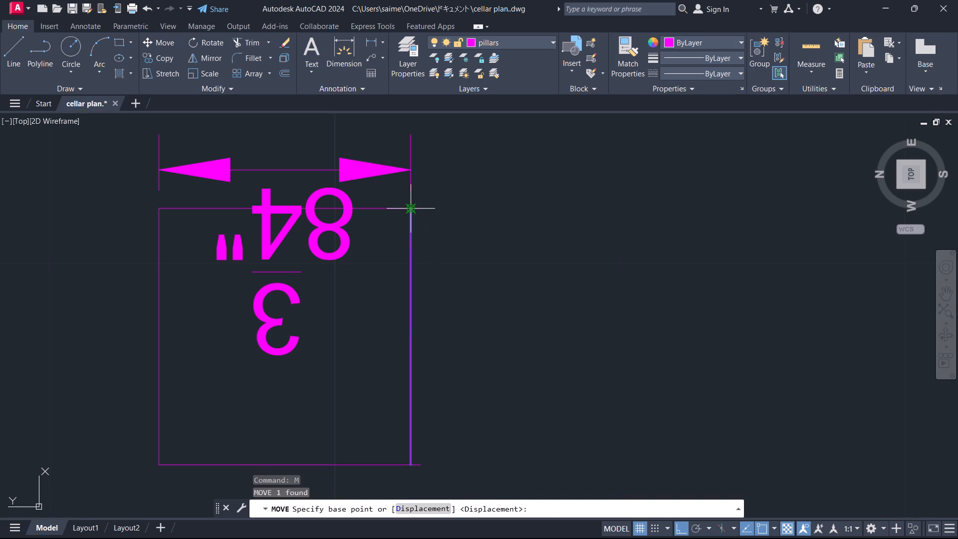
{"action": "left_click", "coordinate": [410, 208]}
{"action": "type", "text": "0.25"}
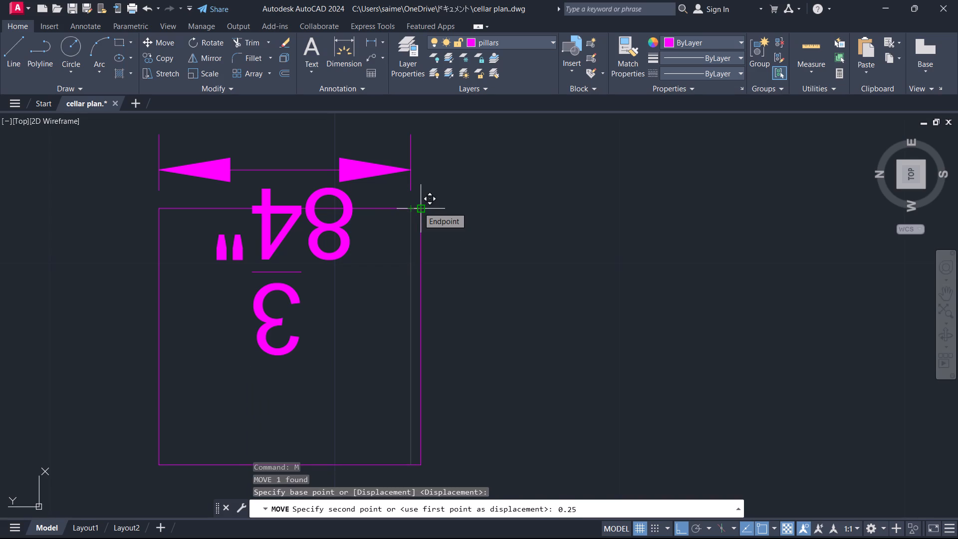
{"action": "key", "text": "shift+quotedbl"}
{"action": "key", "text": "Return"}
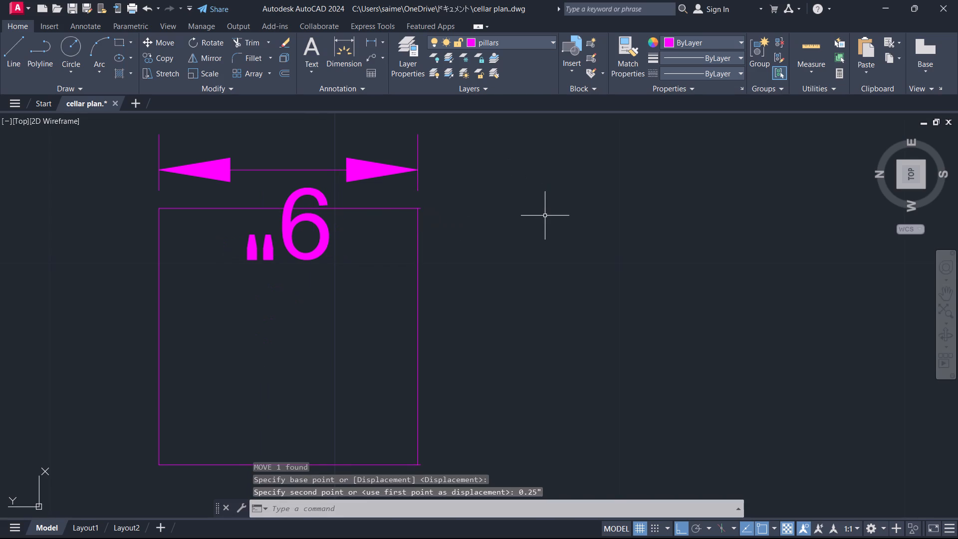
{"action": "key", "text": "Escape"}
Delete the linear dimension above the second pillar.
{"action": "left_click", "coordinate": [367, 172]}
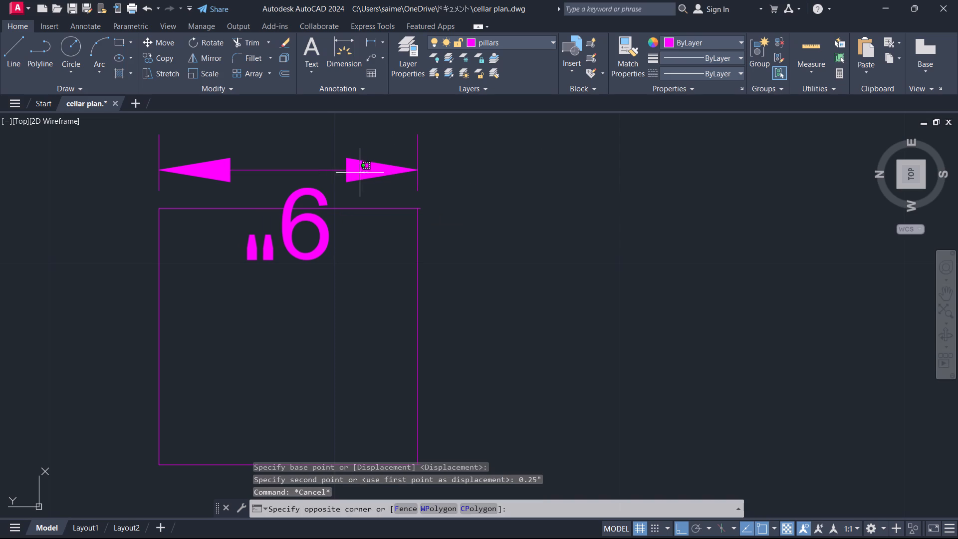
{"action": "left_click", "coordinate": [280, 187]}
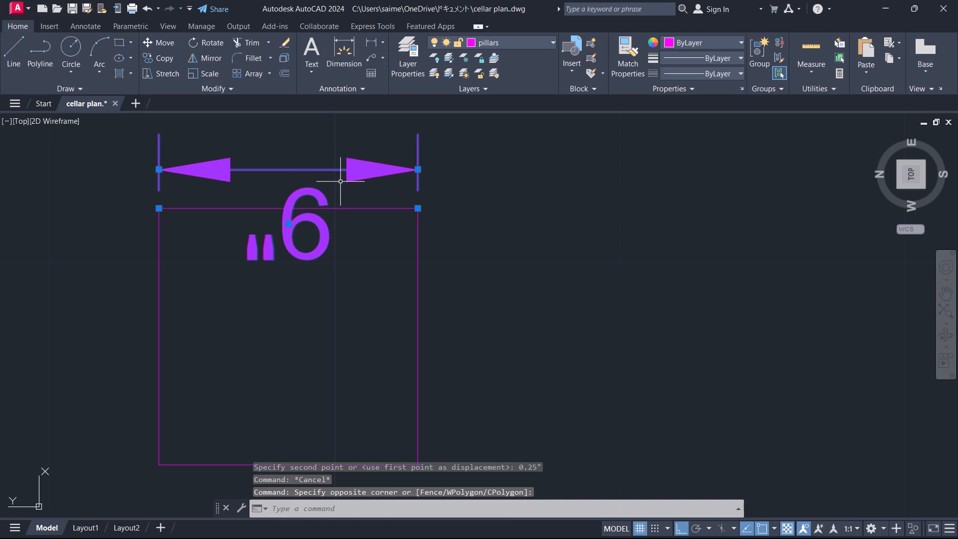
{"action": "key", "text": "Delete"}
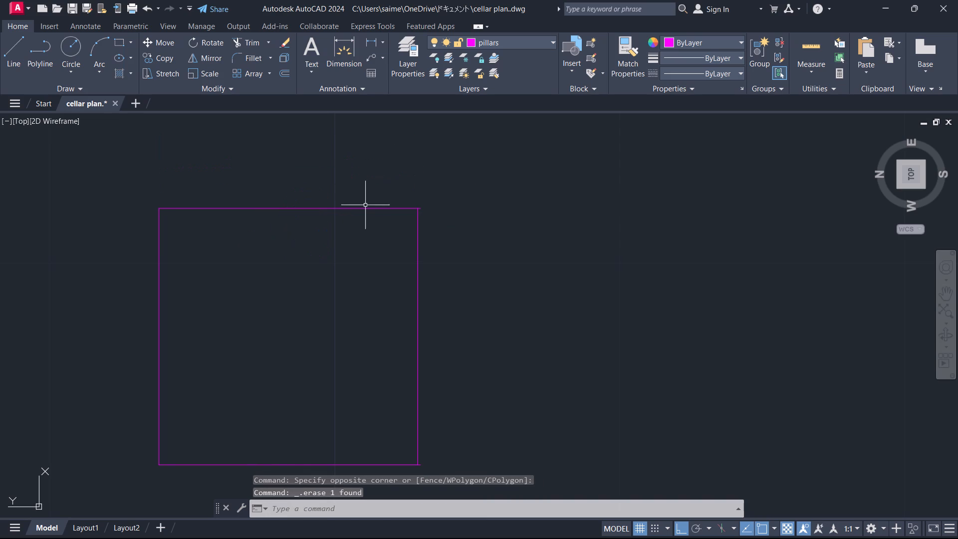
Trim the two short line ends that overhang the second pillar's moved side line at its corners.
{"action": "type", "text": "tr"}
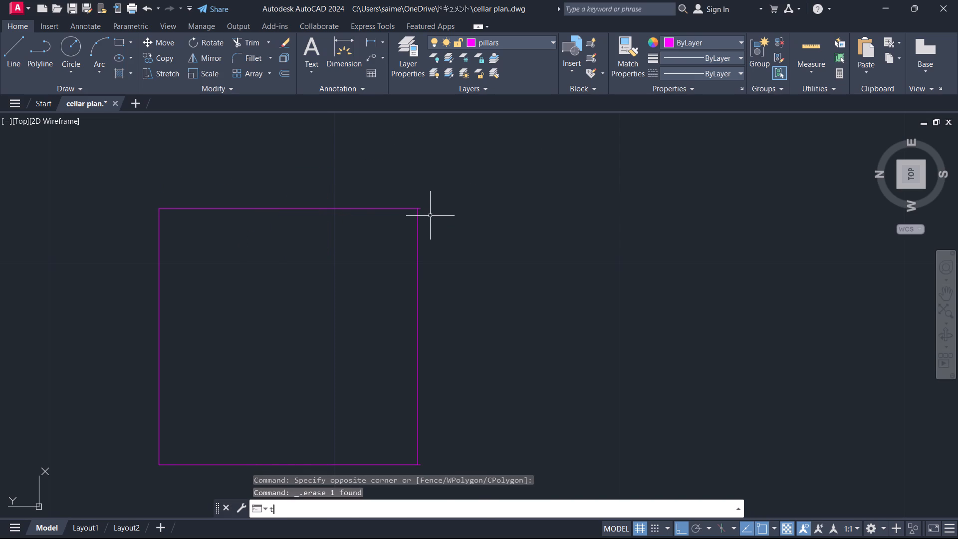
{"action": "key", "text": "Return"}
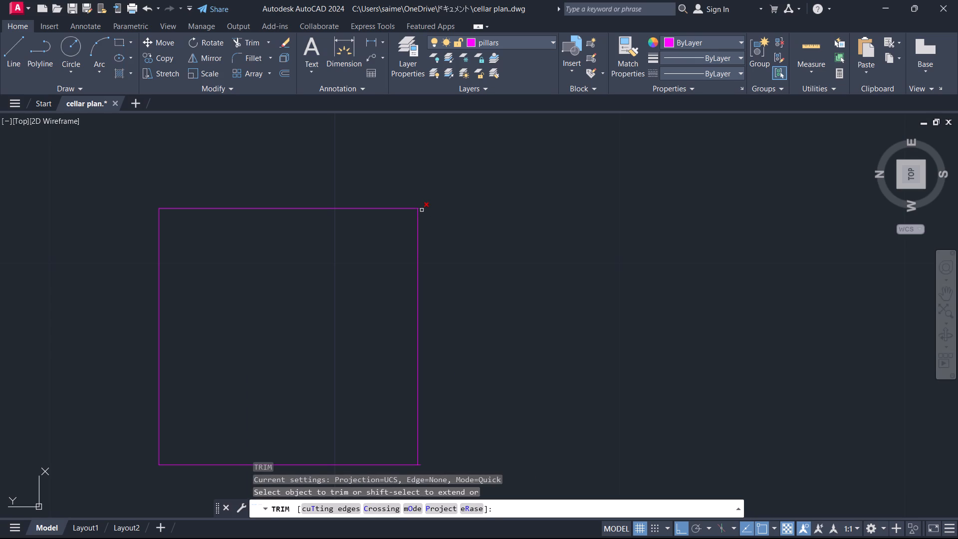
{"action": "left_click", "coordinate": [422, 210]}
{"action": "scroll", "coordinate": [468, 224], "scroll_direction": "down", "scroll_amount": 1}
{"action": "scroll", "coordinate": [422, 394], "scroll_direction": "up", "scroll_amount": 1}
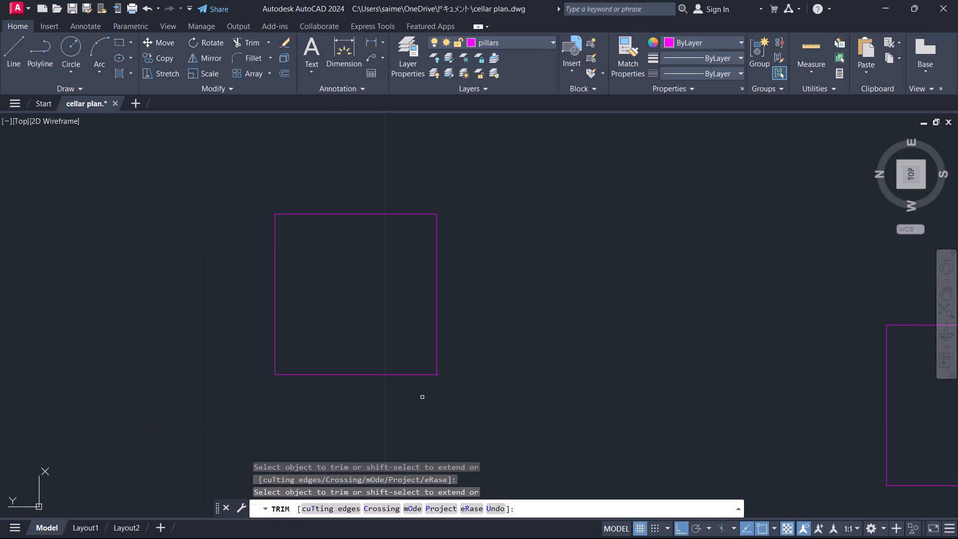
{"action": "scroll", "coordinate": [422, 393], "scroll_direction": "up", "scroll_amount": 2}
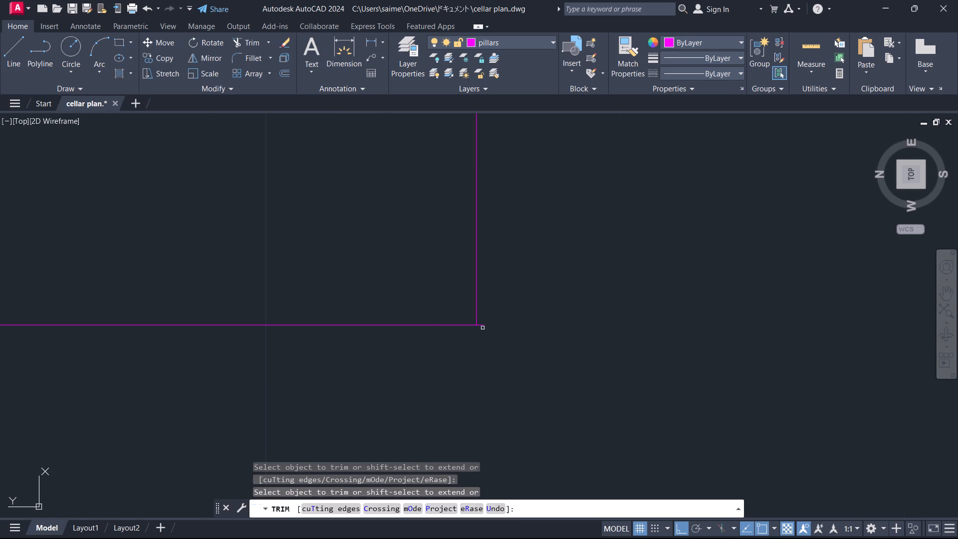
{"action": "left_click", "coordinate": [481, 325]}
{"action": "key", "text": "Escape"}
Group the four lines of the second pillar's square outline into one object.
{"action": "scroll", "coordinate": [576, 272], "scroll_direction": "down", "scroll_amount": 4}
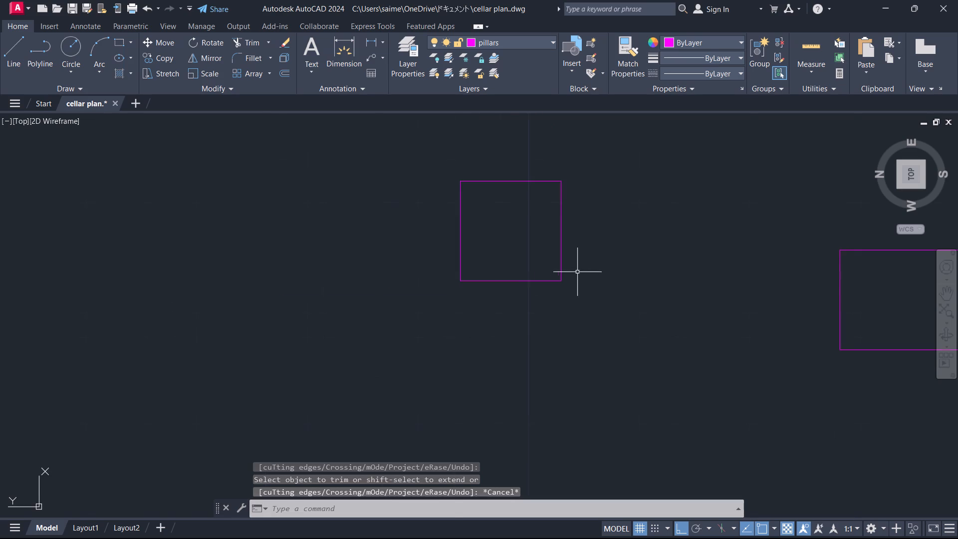
{"action": "middle_click_drag", "start_coordinate": [591, 259], "coordinate": [556, 303]}
{"action": "left_click", "coordinate": [355, 182]}
{"action": "left_click", "coordinate": [631, 373]}
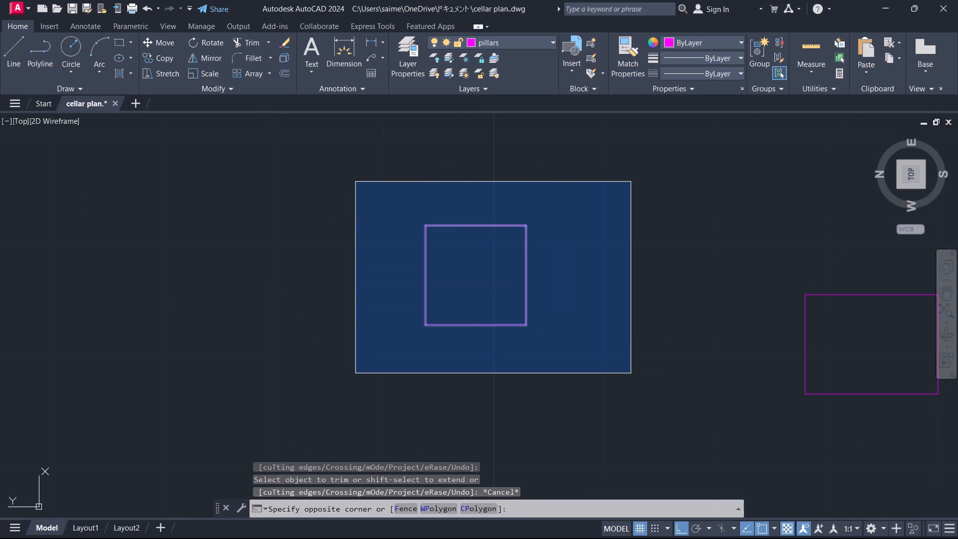
{"action": "key", "text": "g"}
{"action": "key", "text": "Return"}
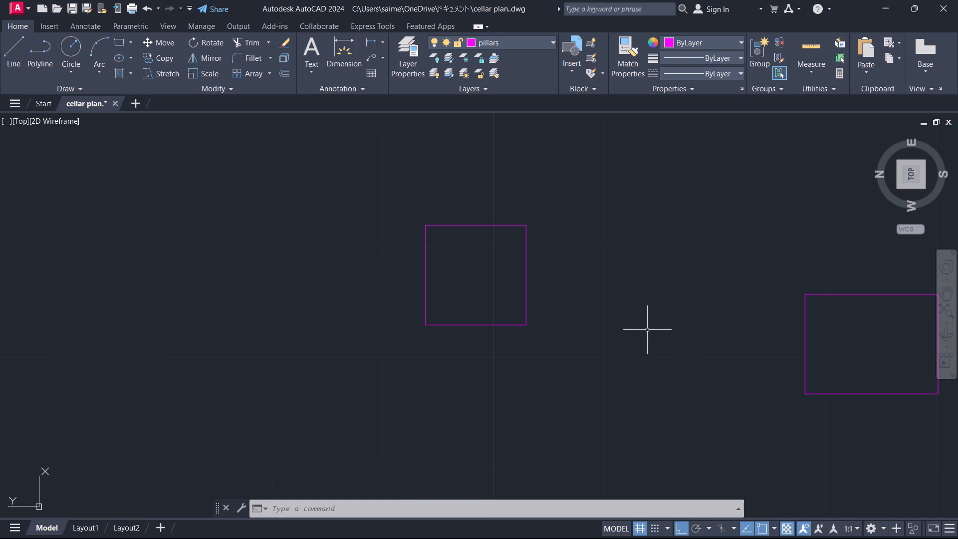
{"action": "key", "text": "Escape"}
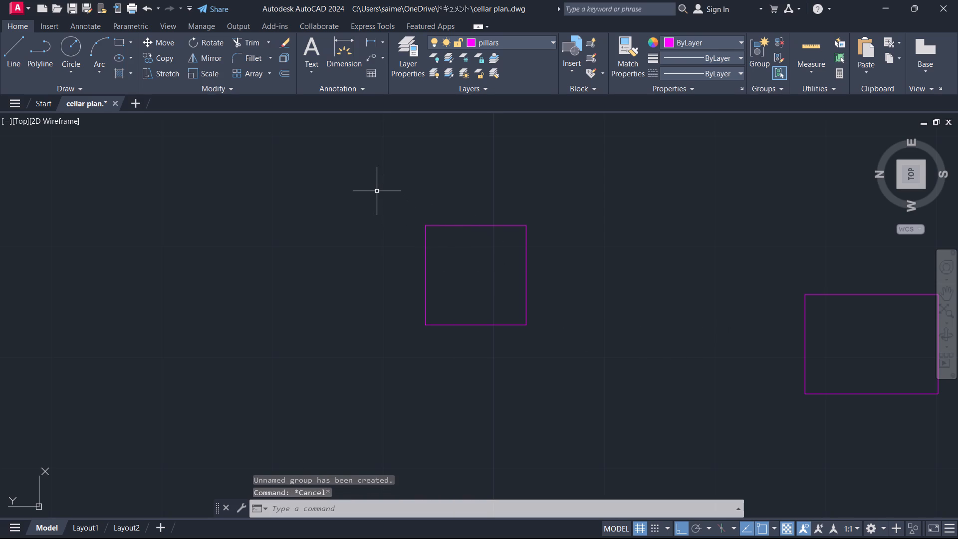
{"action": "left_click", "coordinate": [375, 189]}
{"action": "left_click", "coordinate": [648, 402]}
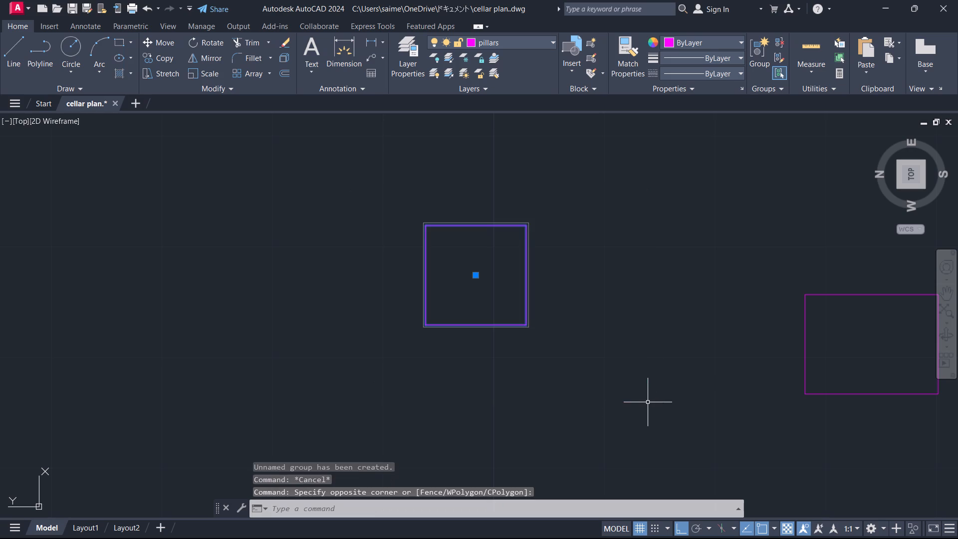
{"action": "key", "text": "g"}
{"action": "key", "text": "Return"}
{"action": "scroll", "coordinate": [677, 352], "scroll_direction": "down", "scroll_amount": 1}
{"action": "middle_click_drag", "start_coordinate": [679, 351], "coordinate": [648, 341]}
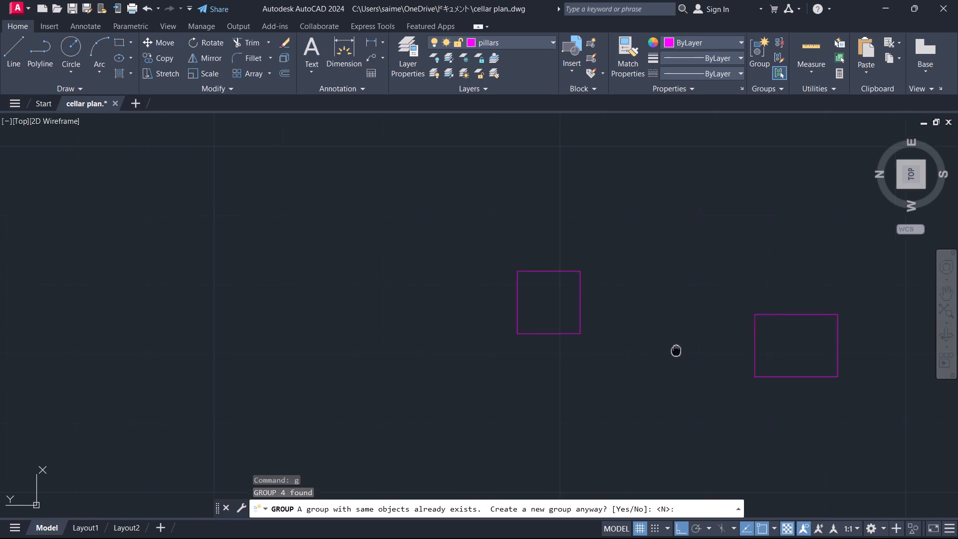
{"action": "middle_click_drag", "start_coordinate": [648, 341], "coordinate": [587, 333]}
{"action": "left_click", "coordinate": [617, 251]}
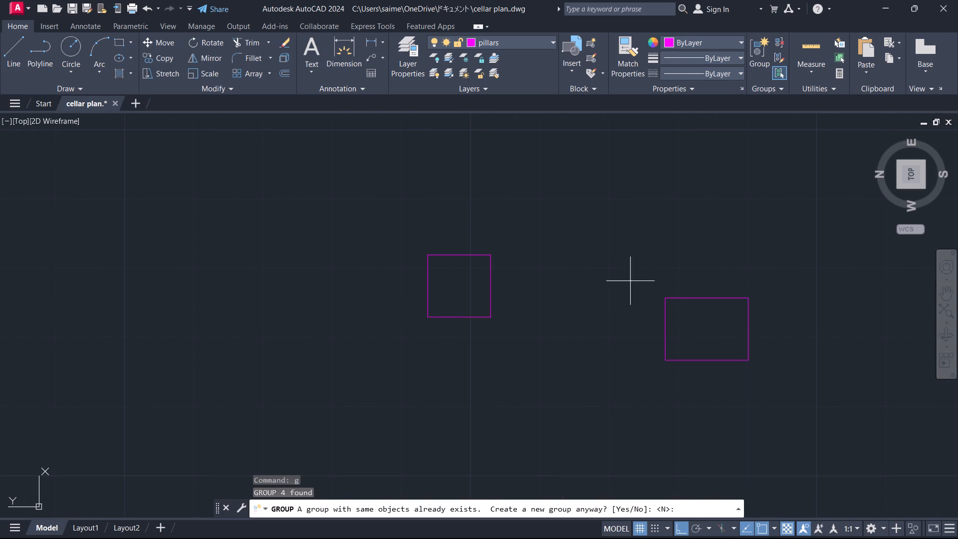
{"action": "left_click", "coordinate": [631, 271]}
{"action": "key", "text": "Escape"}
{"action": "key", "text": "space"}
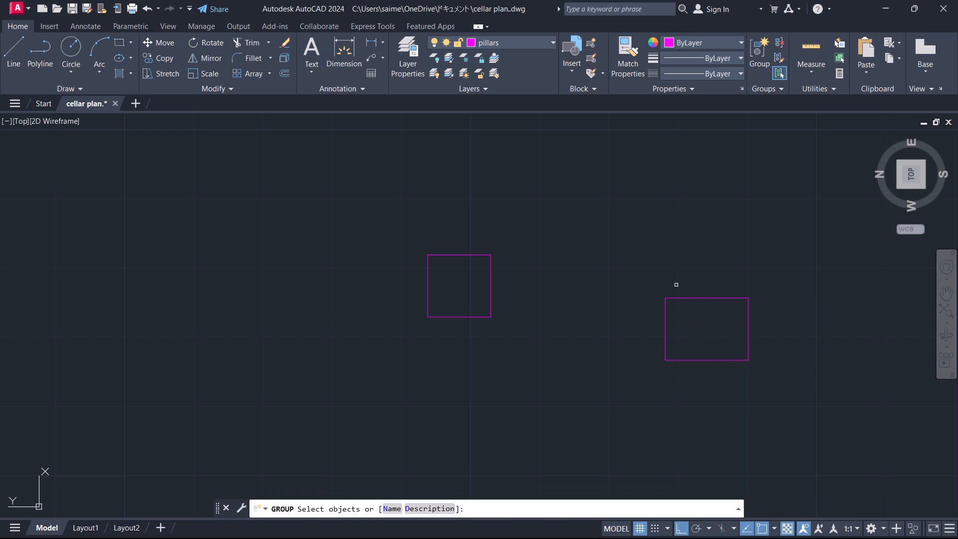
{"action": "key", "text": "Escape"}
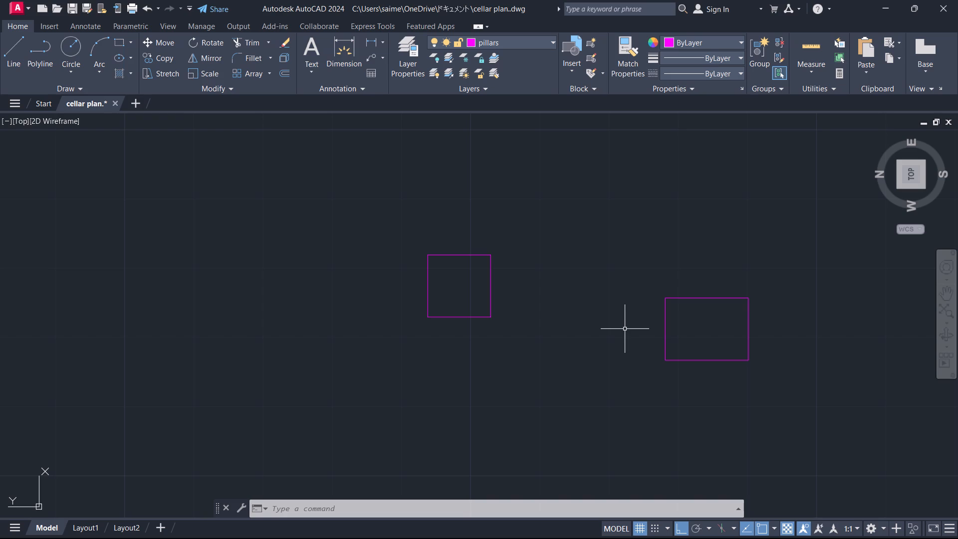
Copy the grouped square pillar, with Ortho off, to two spots along the end car bay's outer divider: near the outer wall and near the driveway.
{"action": "scroll", "coordinate": [651, 311], "scroll_direction": "down", "scroll_amount": 1}
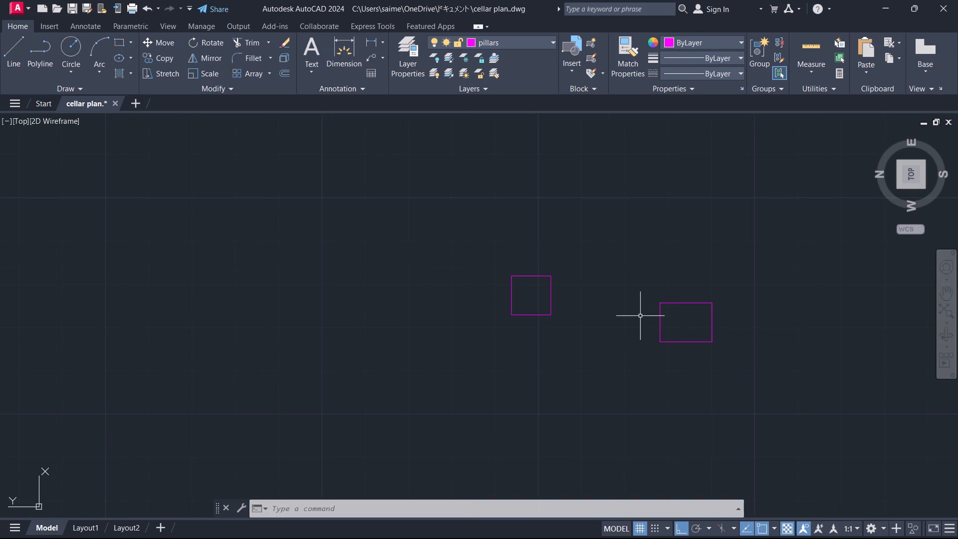
{"action": "left_click", "coordinate": [552, 303]}
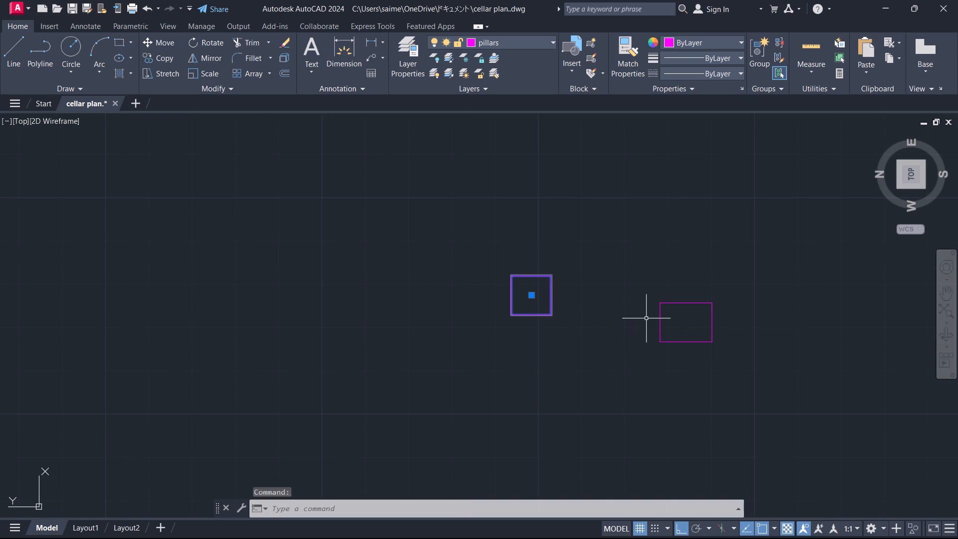
{"action": "type", "text": "co"}
{"action": "key", "text": "Return"}
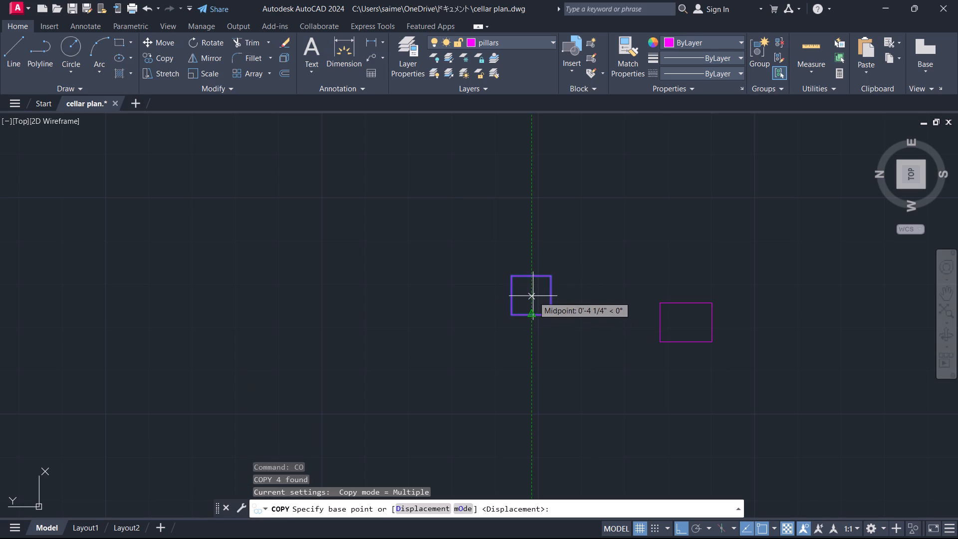
{"action": "left_click", "coordinate": [531, 297]}
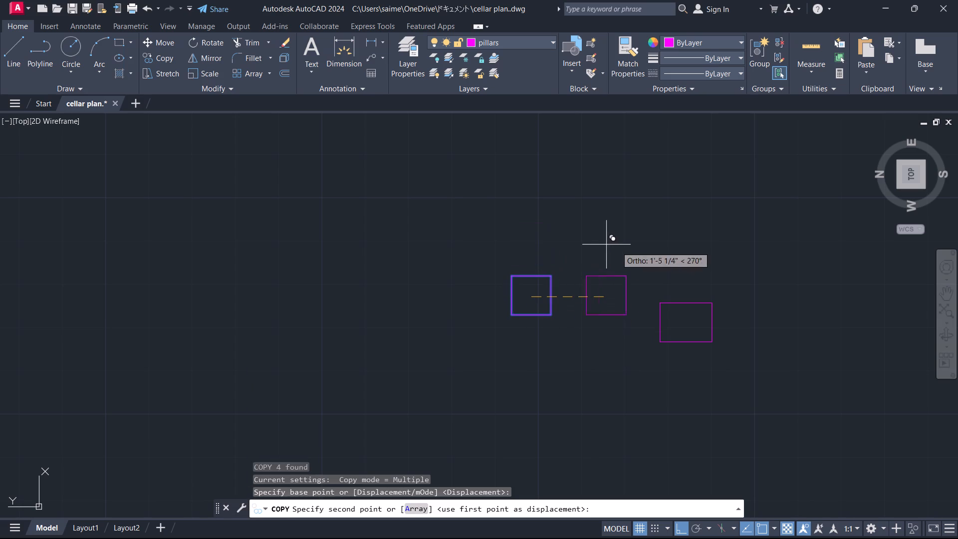
{"action": "key", "text": "F8"}
{"action": "scroll", "coordinate": [603, 260], "scroll_direction": "down", "scroll_amount": 1}
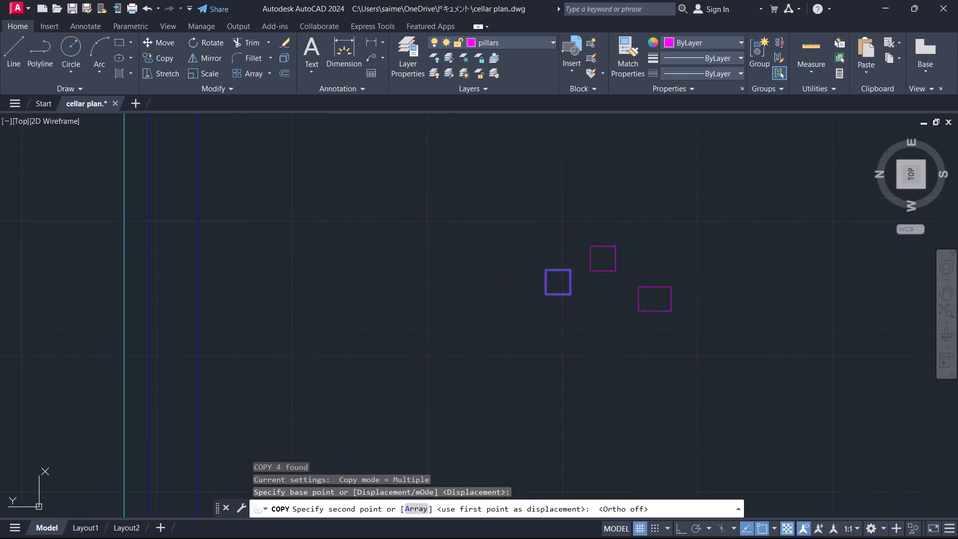
{"action": "scroll", "coordinate": [603, 260], "scroll_direction": "down", "scroll_amount": 3}
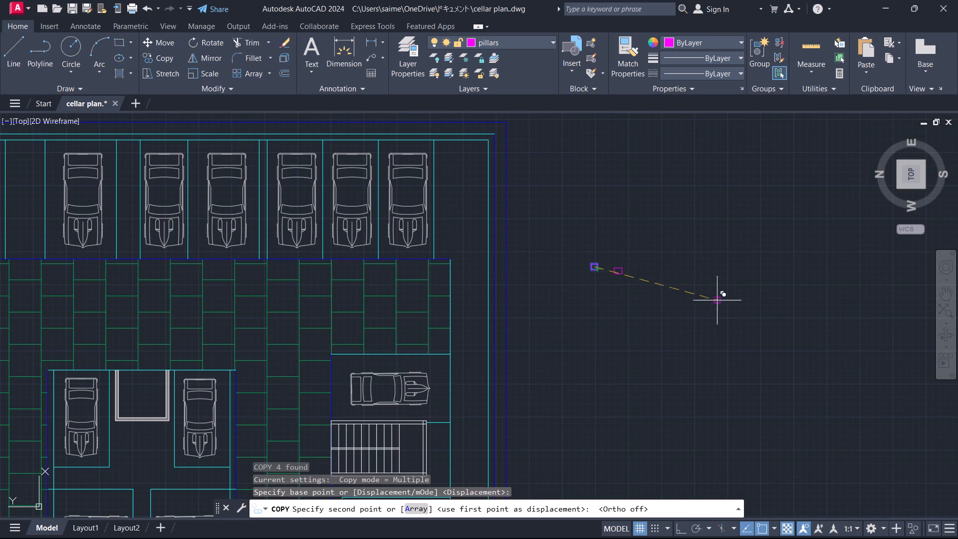
{"action": "middle_click_drag", "start_coordinate": [581, 220], "coordinate": [585, 220]}
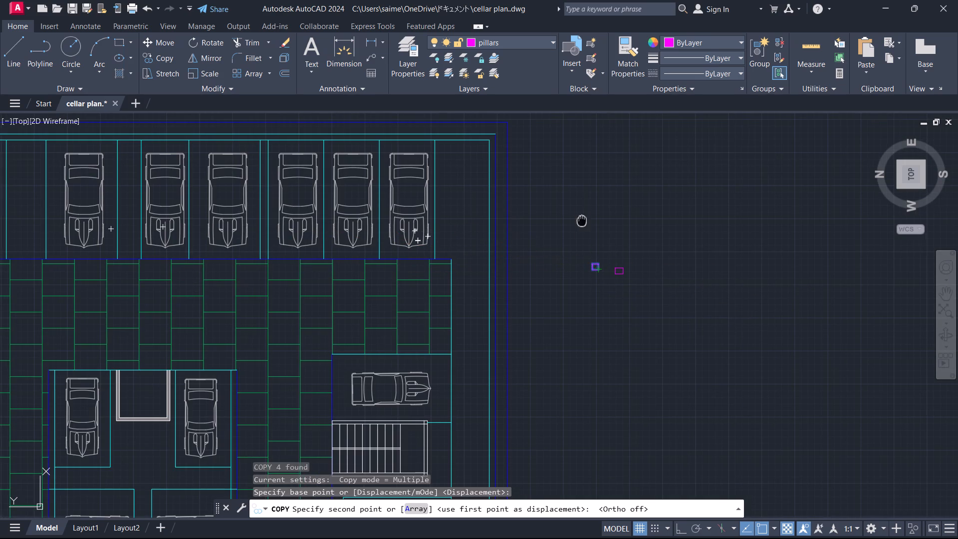
{"action": "middle_click_drag", "start_coordinate": [585, 220], "coordinate": [957, 256]}
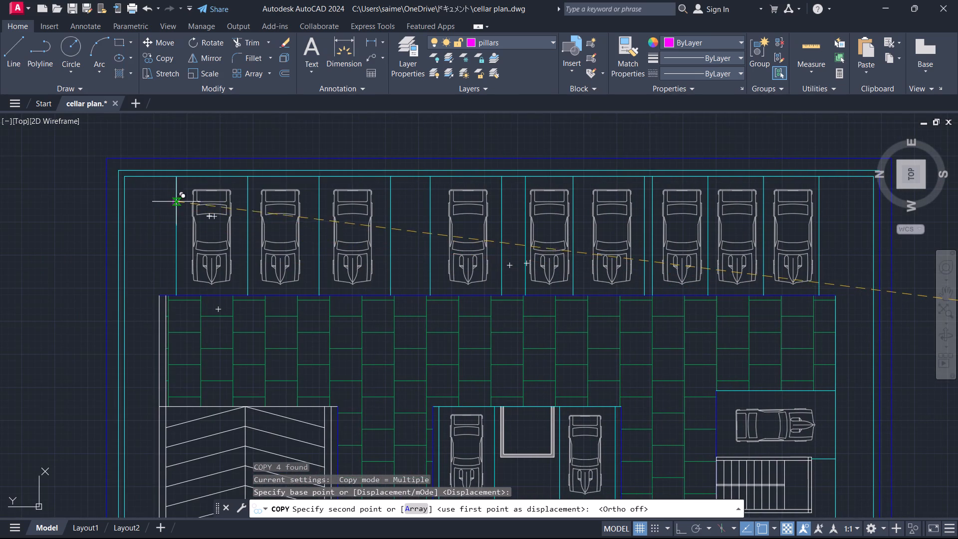
{"action": "scroll", "coordinate": [167, 198], "scroll_direction": "up", "scroll_amount": 2}
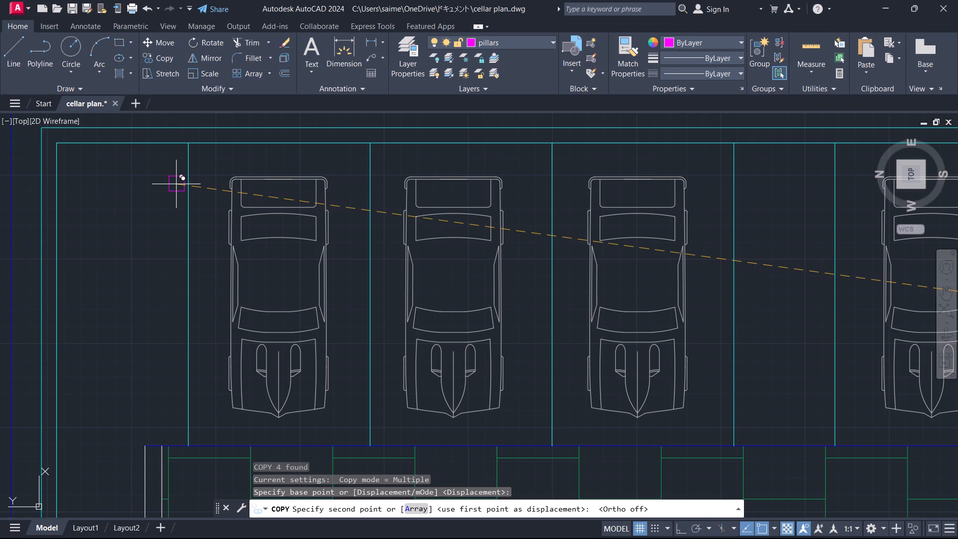
{"action": "left_click", "coordinate": [176, 184]}
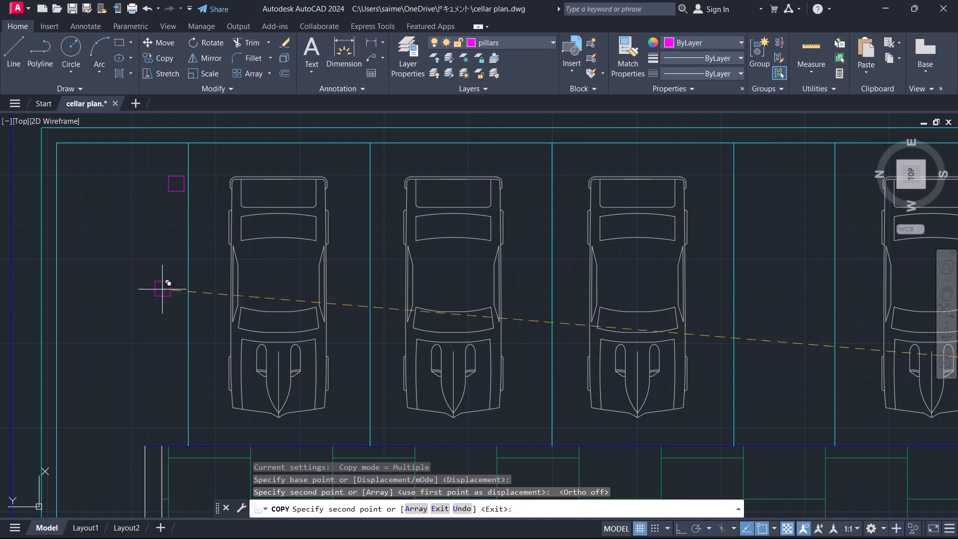
{"action": "left_click", "coordinate": [180, 408]}
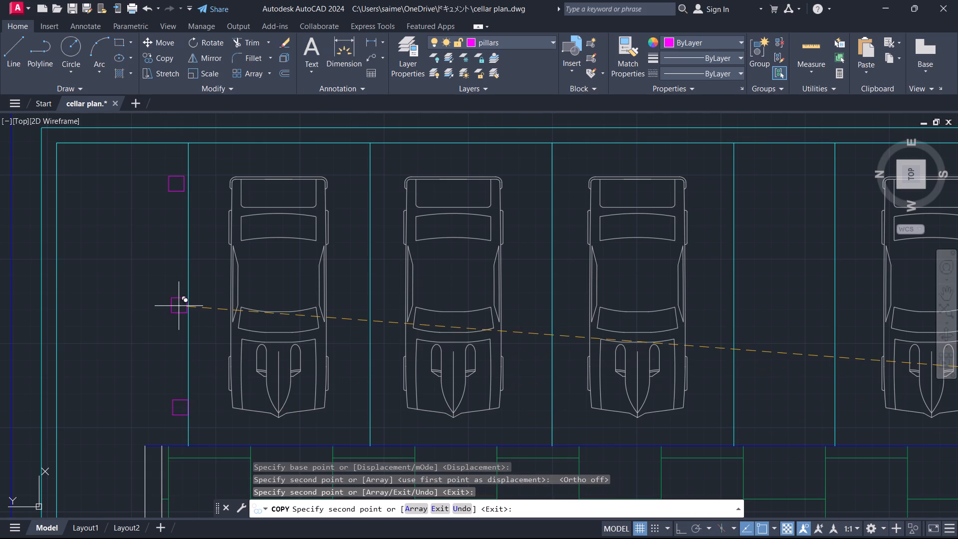
{"action": "key", "text": "Escape"}
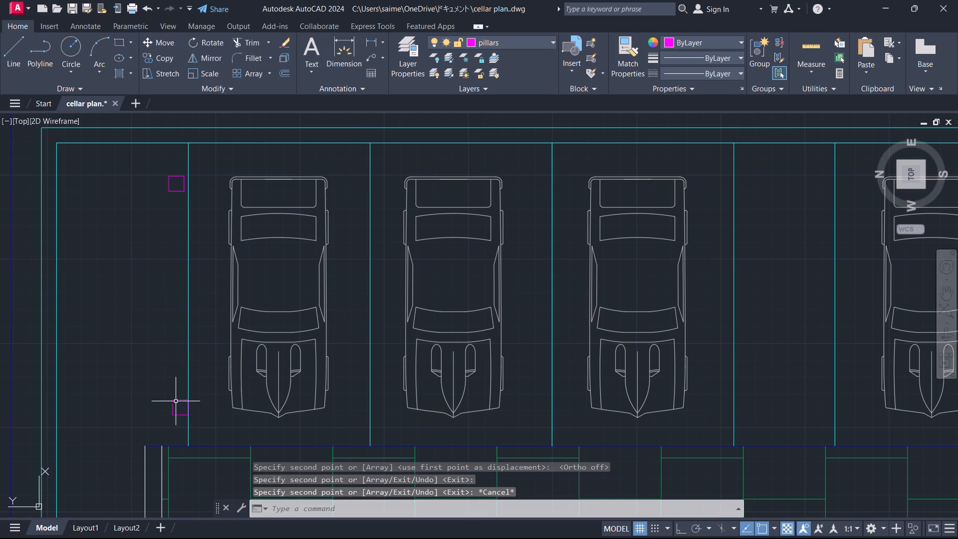
Move the pillar copy nearer the driveway by its corner so its side meets the end car bay's divider line.
{"action": "left_click", "coordinate": [178, 400]}
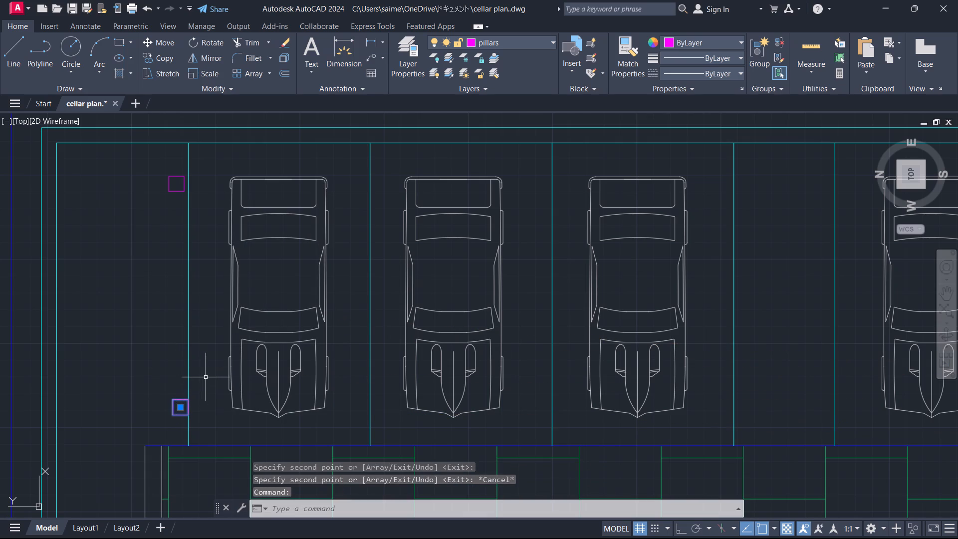
{"action": "key", "text": "m"}
{"action": "key", "text": "Return"}
{"action": "scroll", "coordinate": [178, 418], "scroll_direction": "up", "scroll_amount": 2}
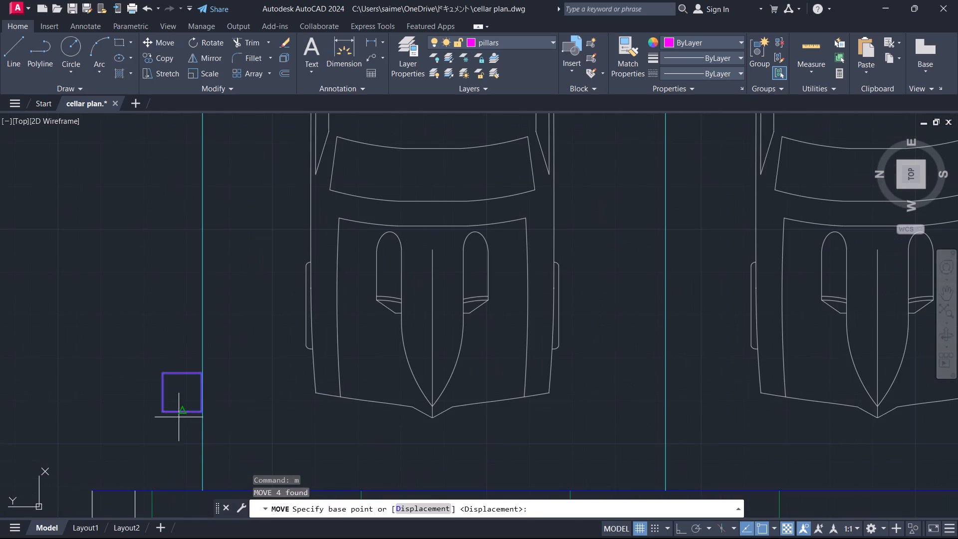
{"action": "left_click", "coordinate": [202, 373]}
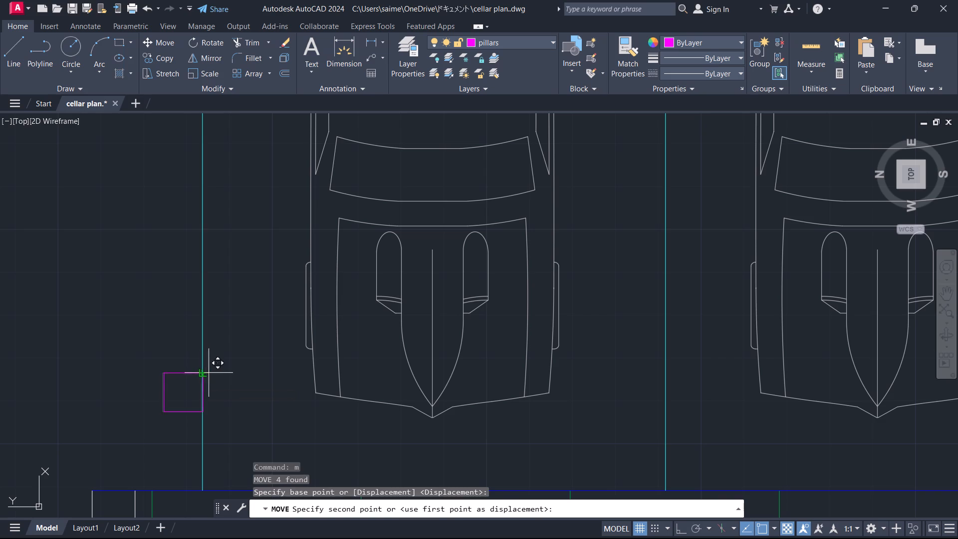
{"action": "scroll", "coordinate": [197, 374], "scroll_direction": "up", "scroll_amount": 4}
{"action": "left_click", "coordinate": [227, 370]}
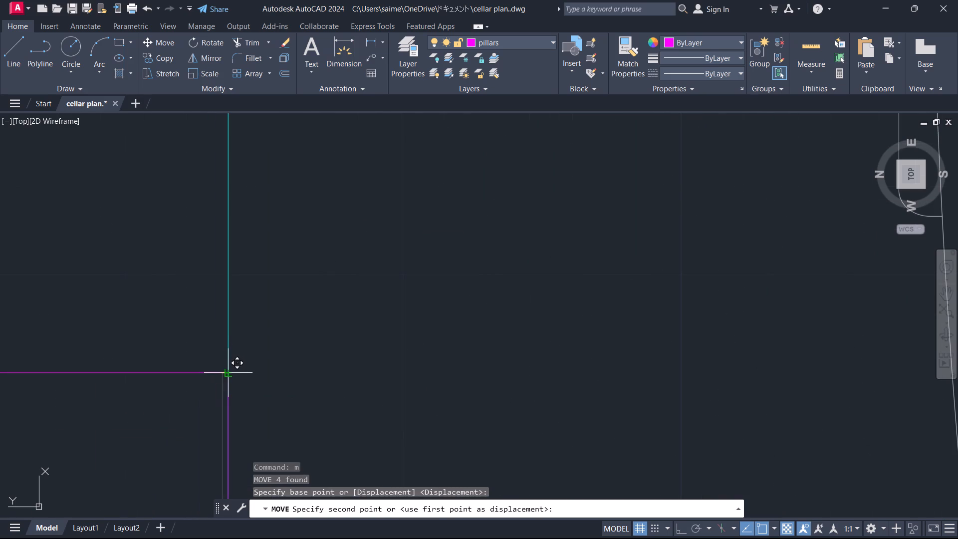
Move the pillar near the outer wall by its corner so its side meets the end car bay's divider line.
{"action": "key", "text": "Escape"}
{"action": "scroll", "coordinate": [269, 327], "scroll_direction": "down", "scroll_amount": 6}
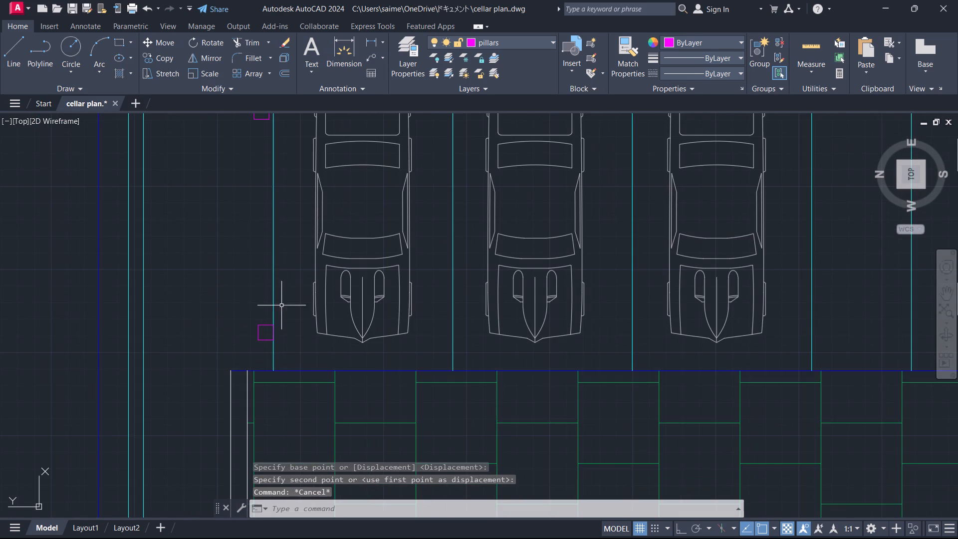
{"action": "scroll", "coordinate": [290, 239], "scroll_direction": "down", "scroll_amount": 1}
{"action": "middle_click_drag", "start_coordinate": [291, 234], "coordinate": [252, 389]}
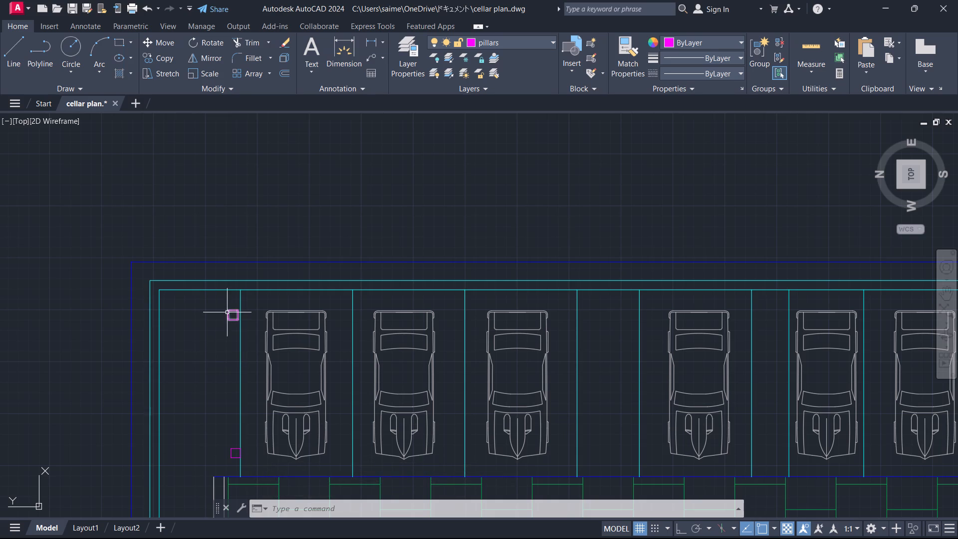
{"action": "scroll", "coordinate": [234, 311], "scroll_direction": "up", "scroll_amount": 2}
{"action": "left_click", "coordinate": [240, 306]}
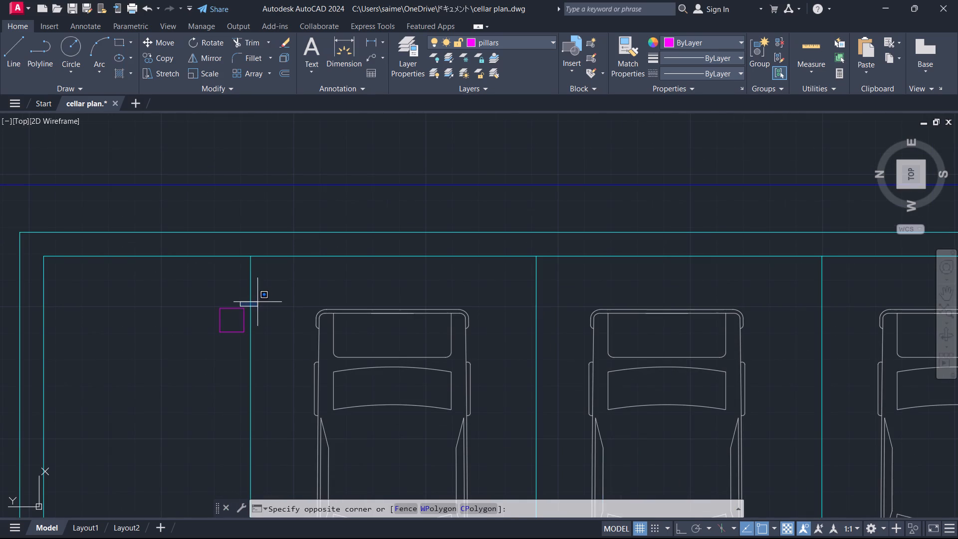
{"action": "left_click", "coordinate": [215, 343]}
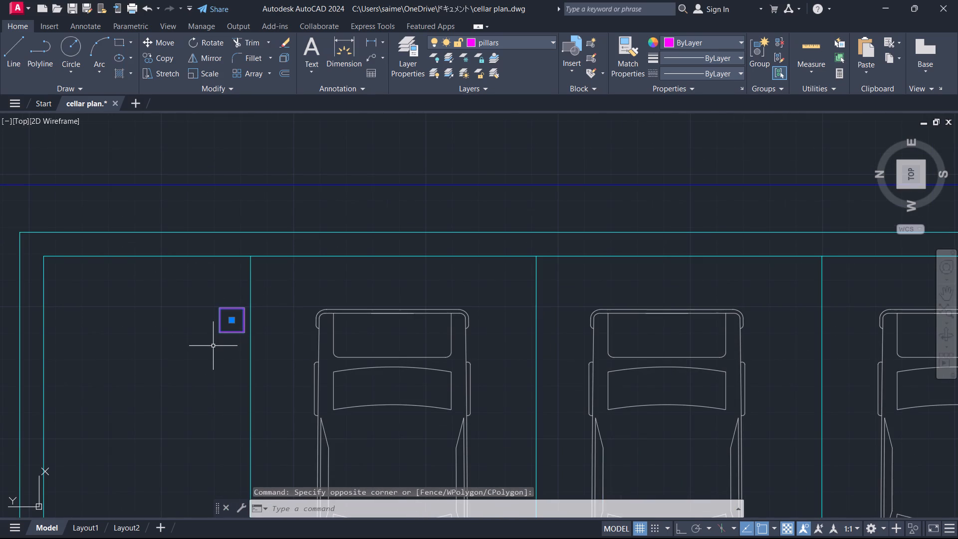
{"action": "key", "text": "m"}
{"action": "key", "text": "Return"}
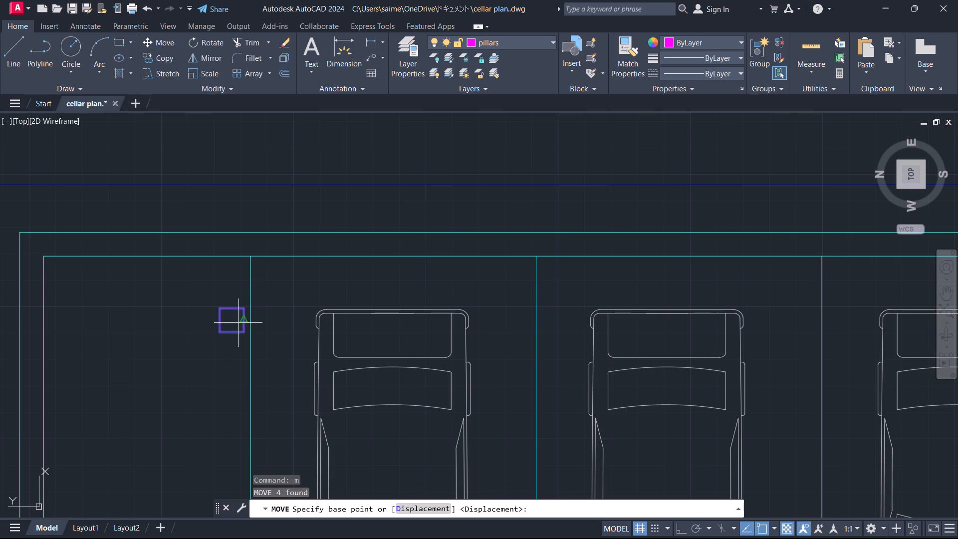
{"action": "scroll", "coordinate": [245, 313], "scroll_direction": "up", "scroll_amount": 3}
{"action": "left_click", "coordinate": [236, 301]}
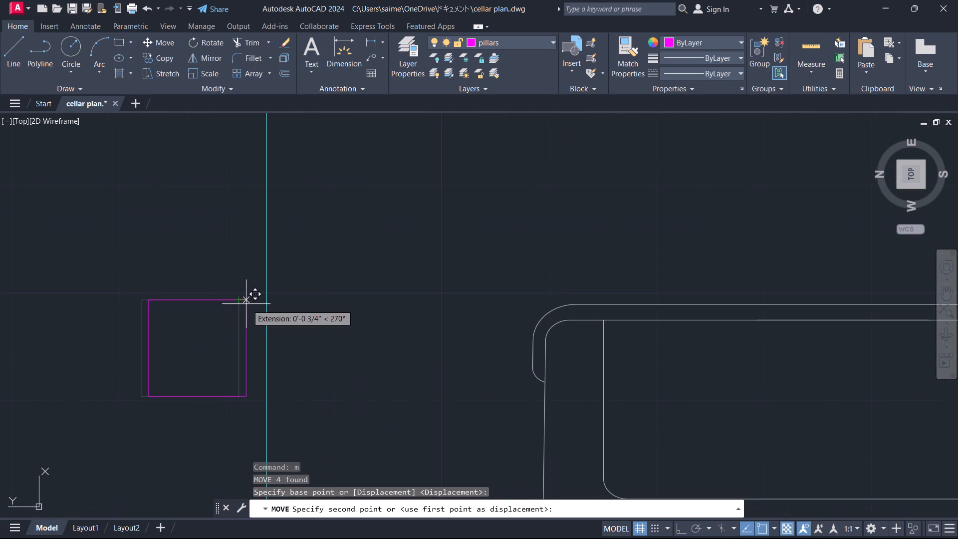
{"action": "left_click", "coordinate": [266, 300]}
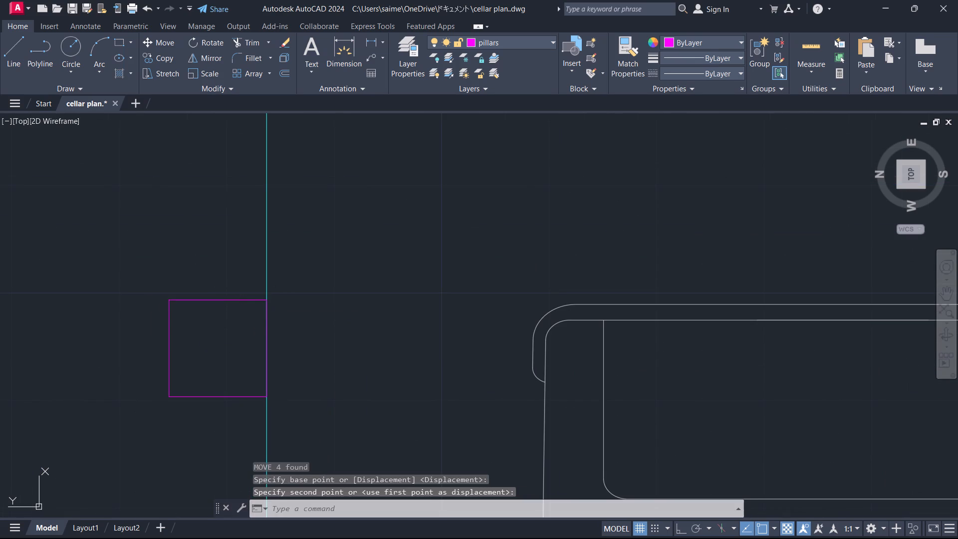
{"action": "key", "text": "Escape"}
Copy the end bay's two pillars together, with Ortho on, into the wide gap after the third car bay.
{"action": "scroll", "coordinate": [285, 278], "scroll_direction": "down", "scroll_amount": 4}
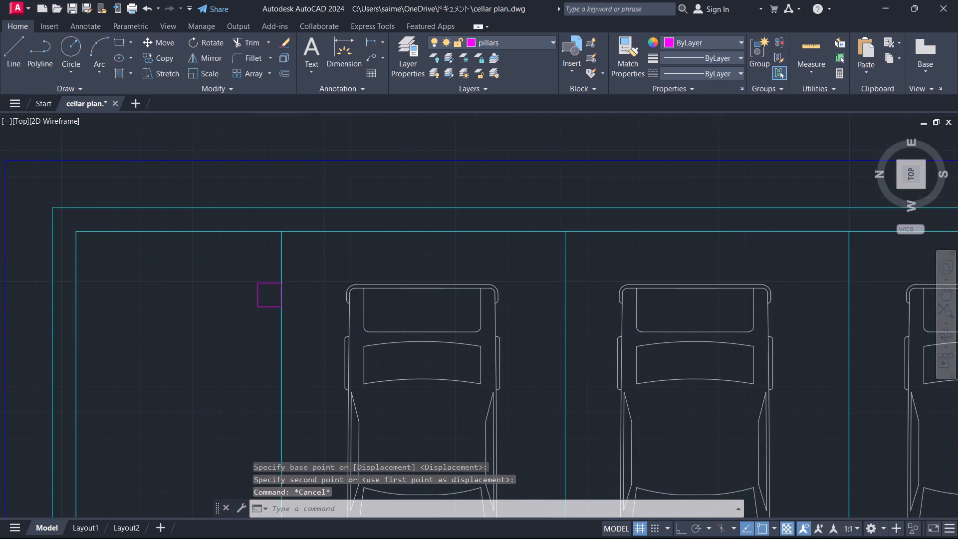
{"action": "scroll", "coordinate": [290, 275], "scroll_direction": "down", "scroll_amount": 1}
{"action": "left_click", "coordinate": [278, 282]}
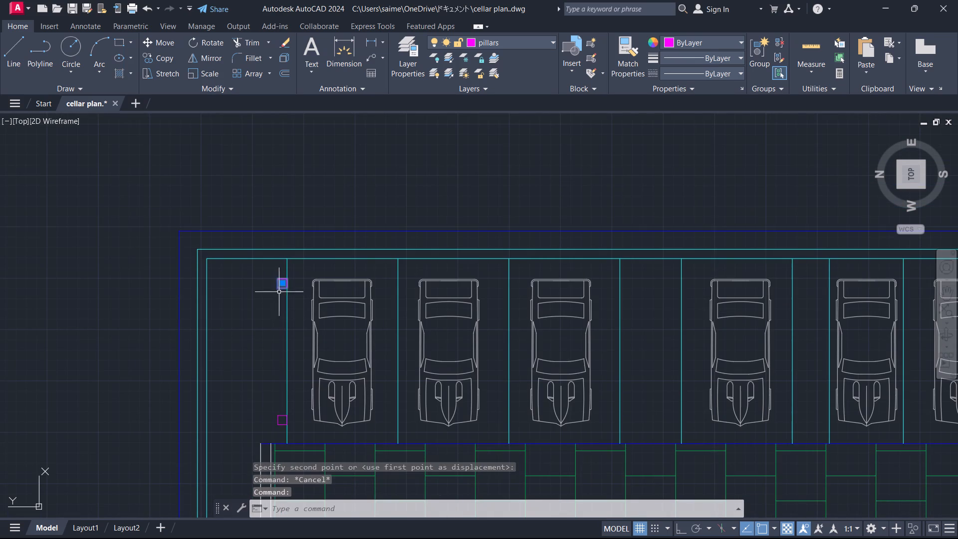
{"action": "left_click", "coordinate": [278, 417]}
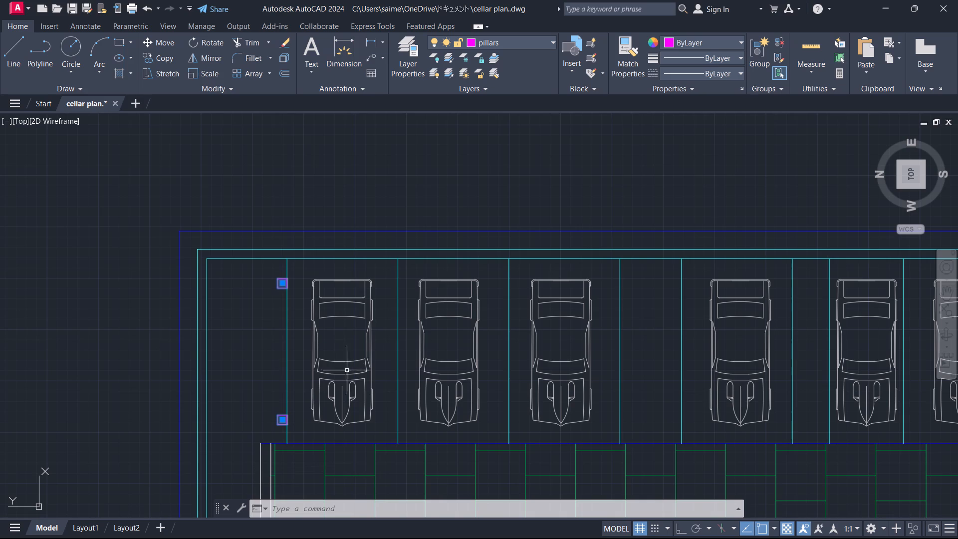
{"action": "type", "text": "co"}
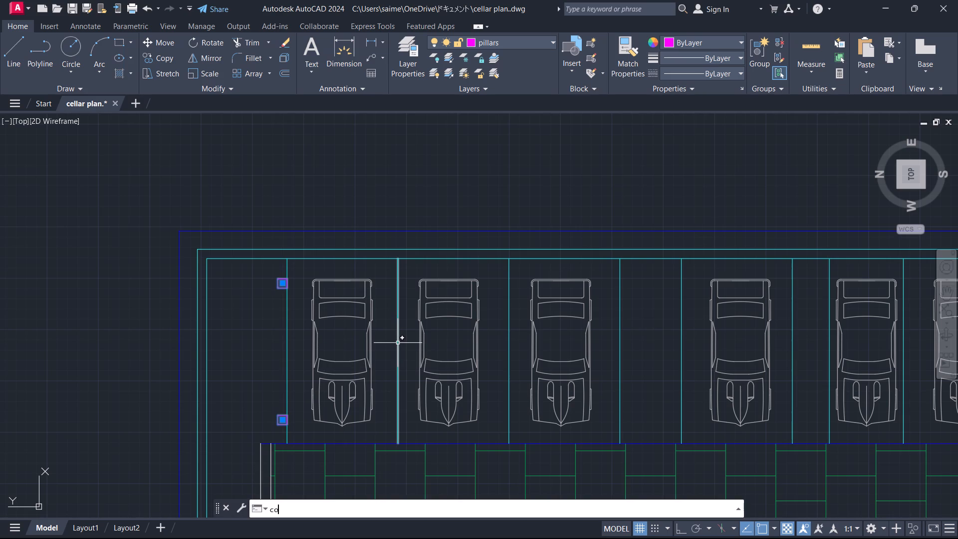
{"action": "key", "text": "Return"}
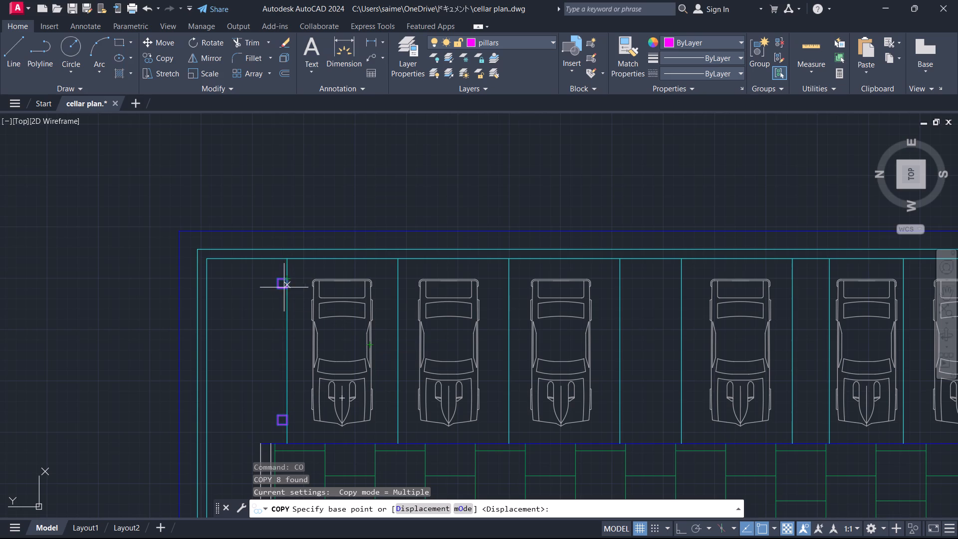
{"action": "scroll", "coordinate": [285, 283], "scroll_direction": "up", "scroll_amount": 3}
{"action": "left_click", "coordinate": [271, 283]}
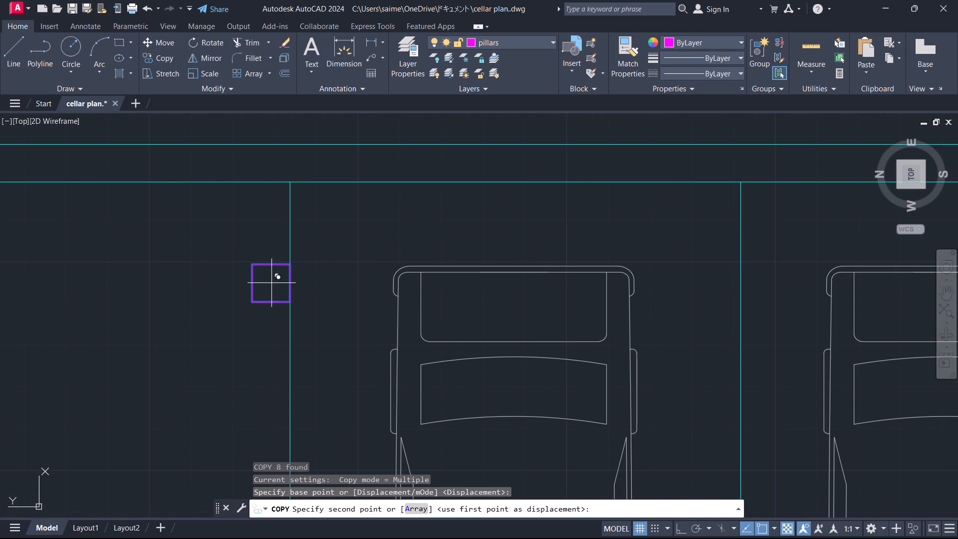
{"action": "scroll", "coordinate": [406, 272], "scroll_direction": "down", "scroll_amount": 2}
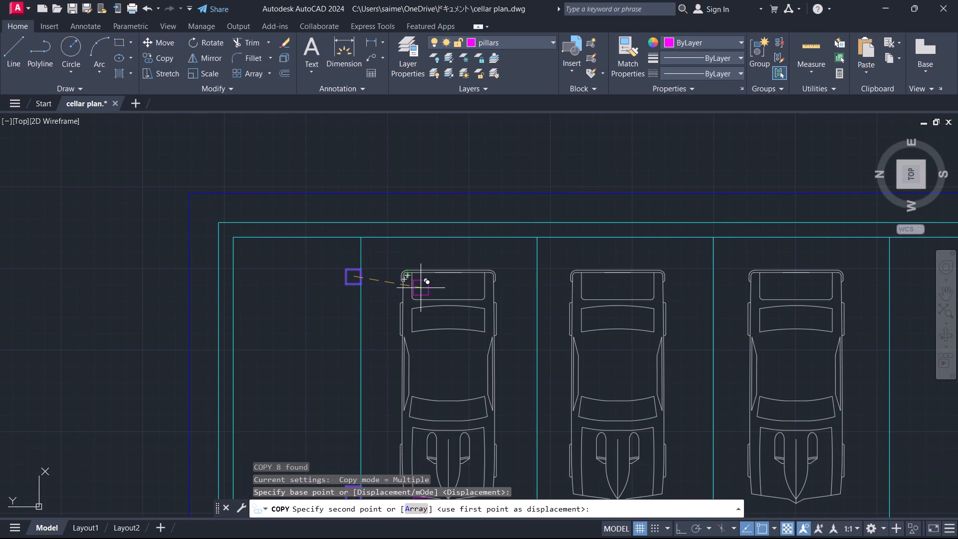
{"action": "key", "text": "F8"}
{"action": "scroll", "coordinate": [593, 287], "scroll_direction": "down", "scroll_amount": 2}
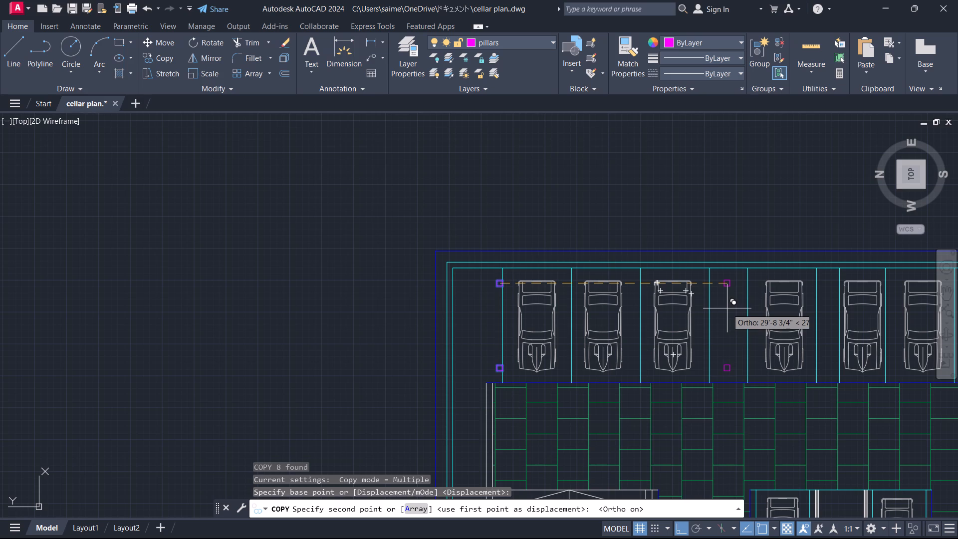
{"action": "left_click", "coordinate": [727, 308]}
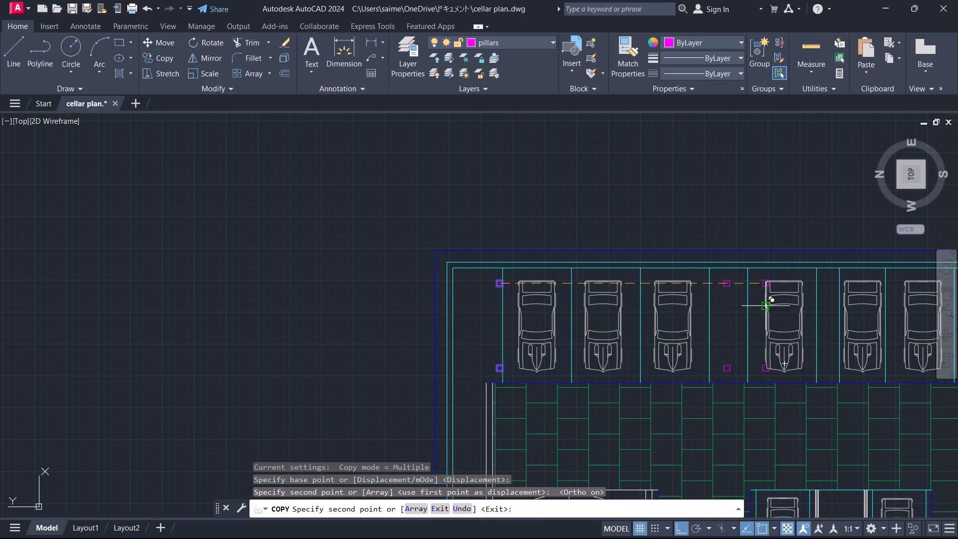
Place further copies of the pillar pair in the next two gaps between bays and at the far end bay's outer divider.
{"action": "scroll", "coordinate": [758, 307], "scroll_direction": "down", "scroll_amount": 1}
{"action": "middle_click_drag", "start_coordinate": [758, 307], "coordinate": [503, 304]}
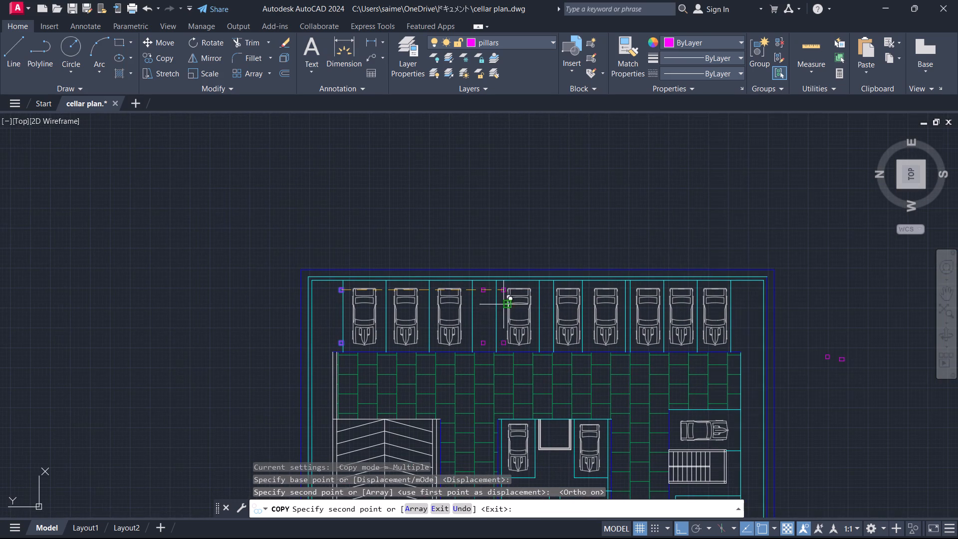
{"action": "left_click", "coordinate": [546, 304]}
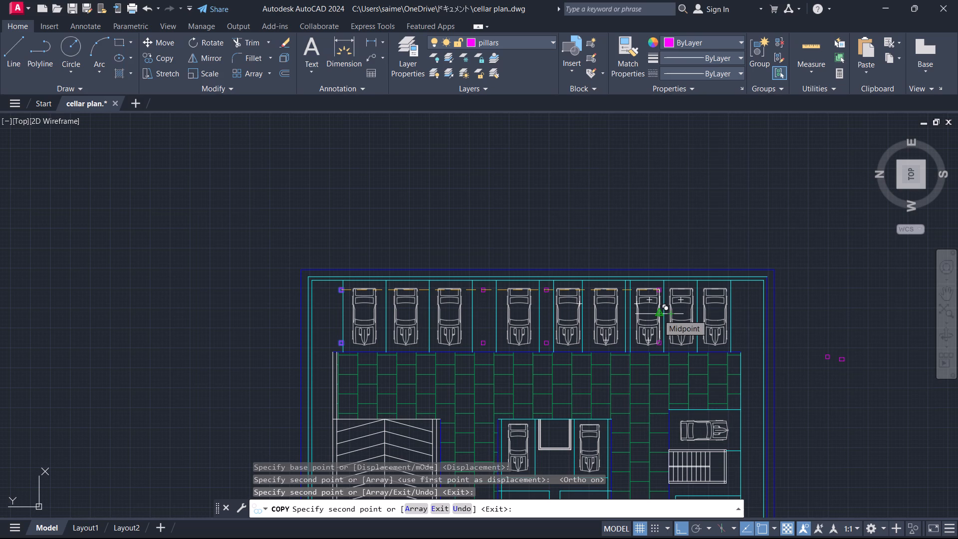
{"action": "scroll", "coordinate": [625, 309], "scroll_direction": "up", "scroll_amount": 3}
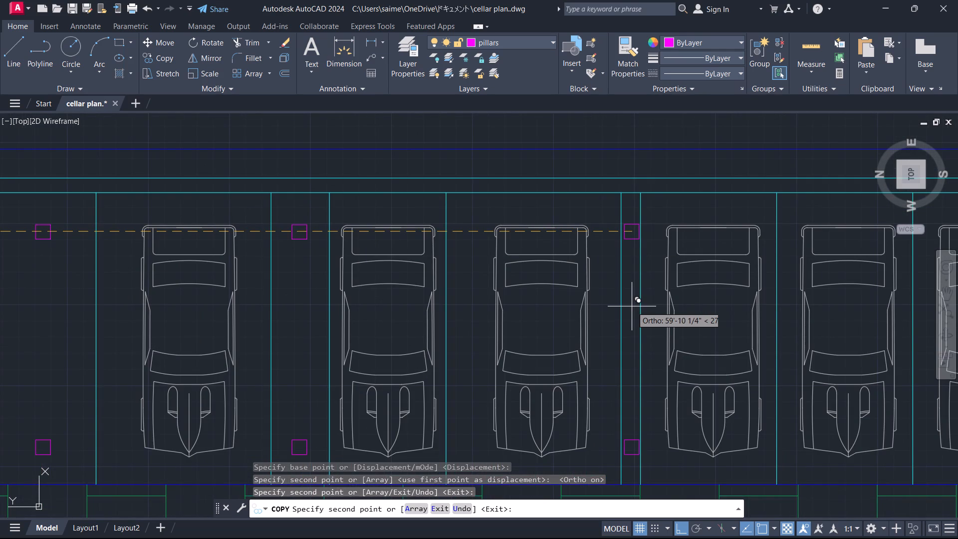
{"action": "left_click", "coordinate": [632, 306]}
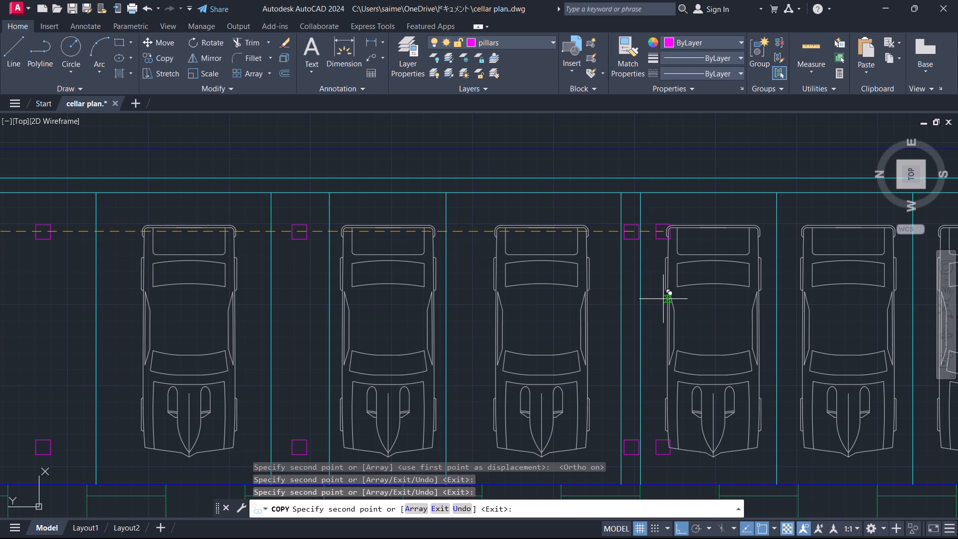
{"action": "scroll", "coordinate": [711, 294], "scroll_direction": "down", "scroll_amount": 2}
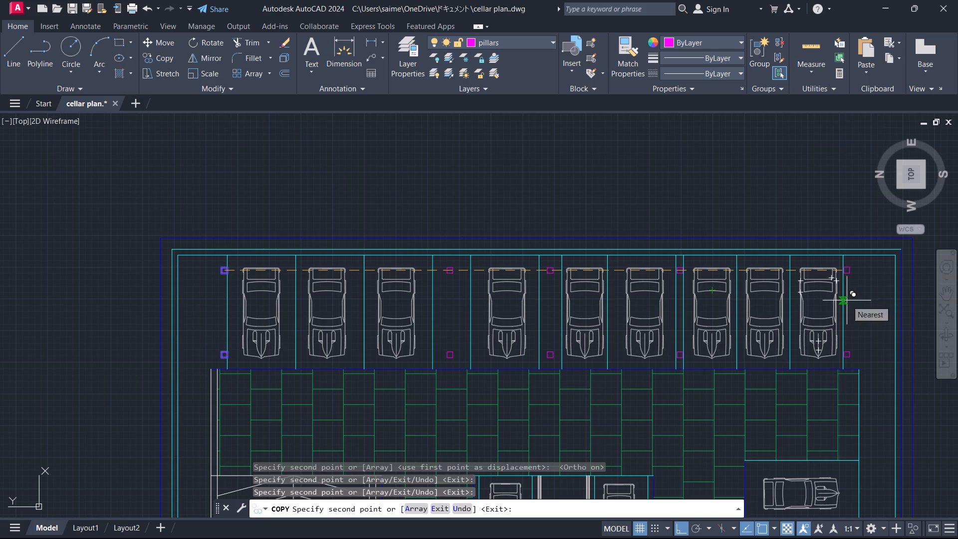
{"action": "left_click", "coordinate": [849, 300]}
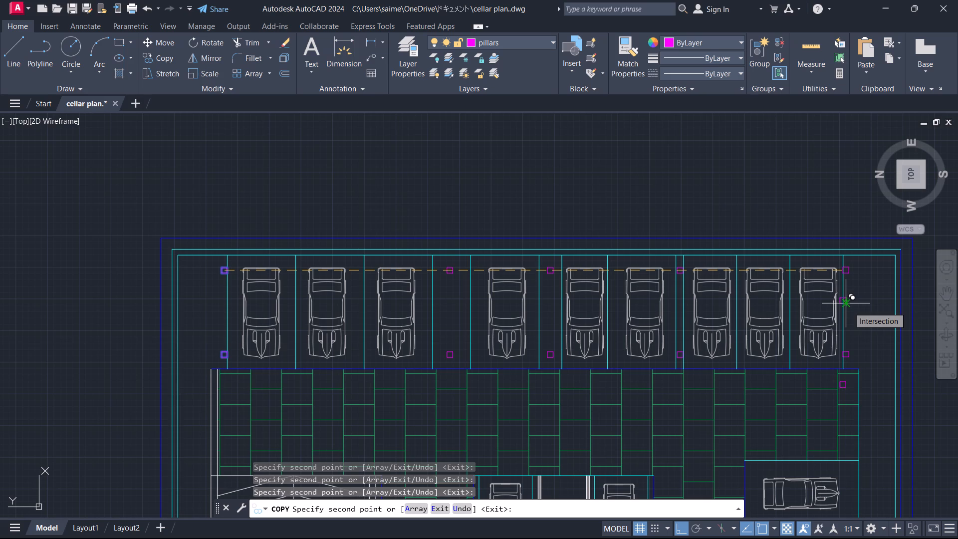
{"action": "key", "text": "Escape"}
Move the far-end pillar pair toward the outer wall, in line with the other pillars in the row.
{"action": "scroll", "coordinate": [858, 297], "scroll_direction": "down", "scroll_amount": 1}
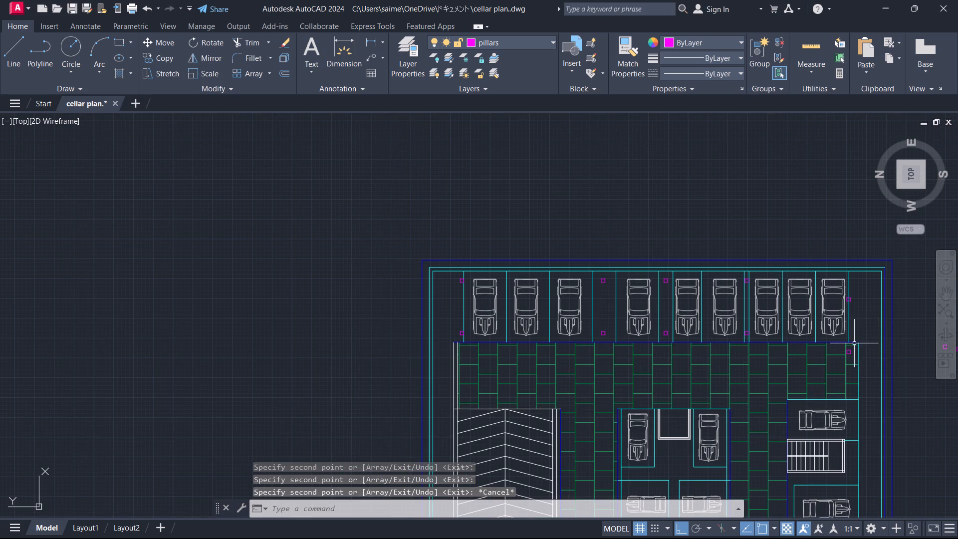
{"action": "scroll", "coordinate": [854, 324], "scroll_direction": "up", "scroll_amount": 2}
{"action": "left_click", "coordinate": [837, 269]}
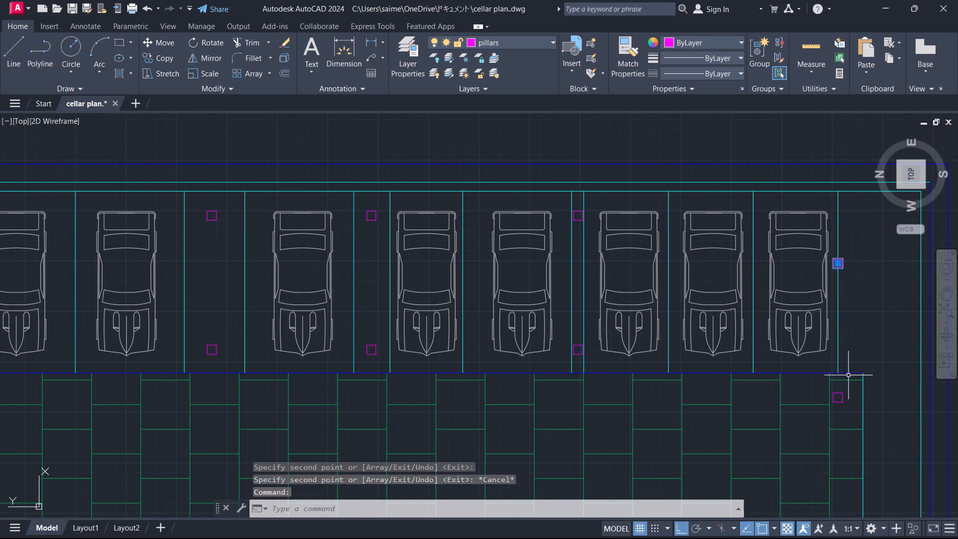
{"action": "left_click", "coordinate": [838, 392]}
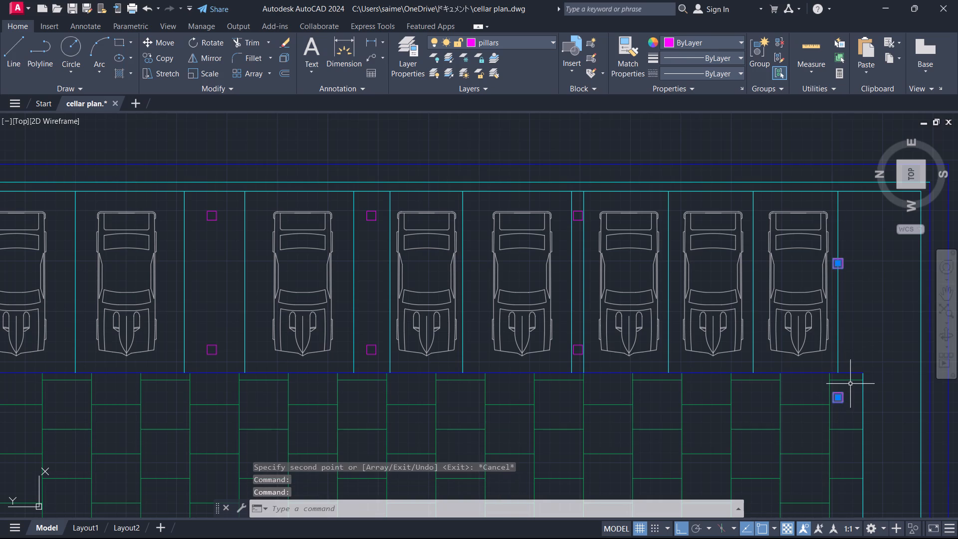
{"action": "key", "text": "m"}
{"action": "key", "text": "Return"}
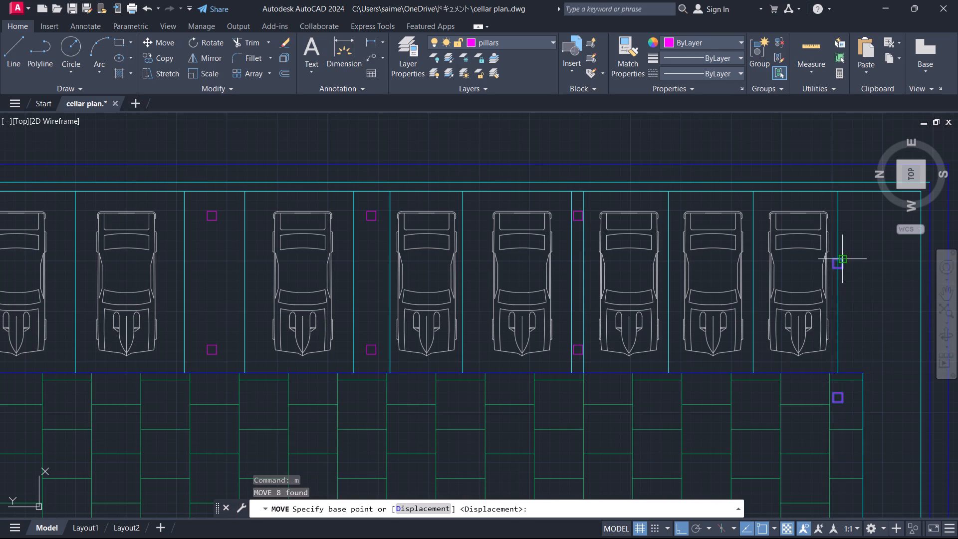
{"action": "left_click", "coordinate": [840, 262]}
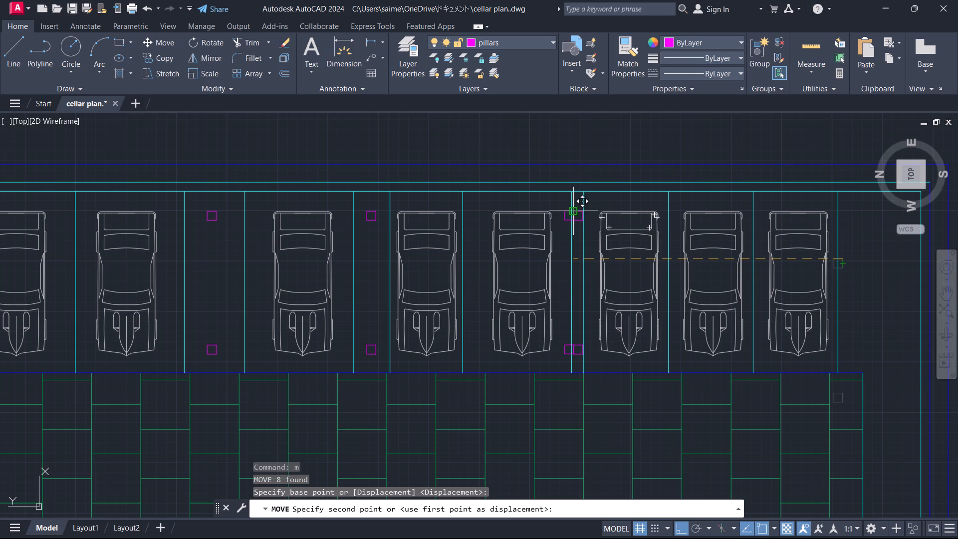
{"action": "left_click", "coordinate": [847, 210]}
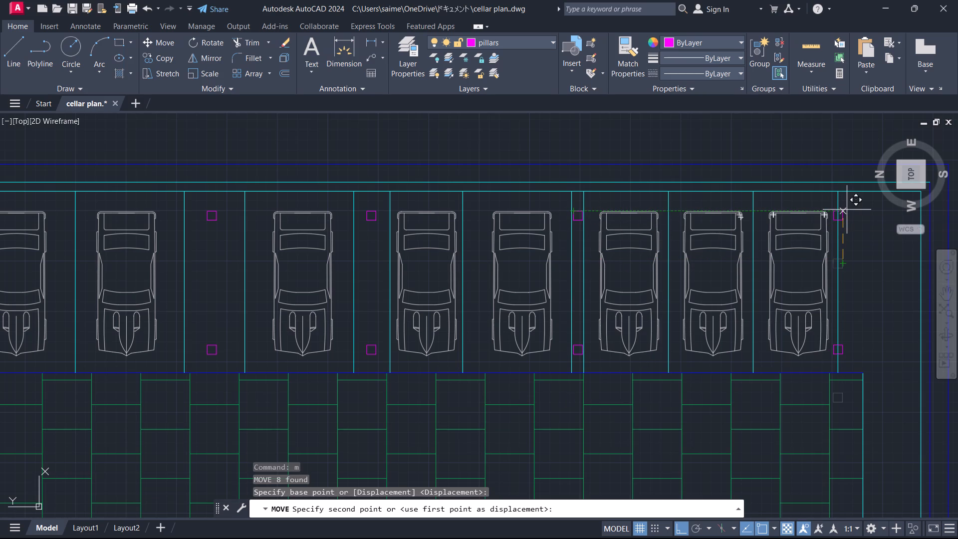
Move the far-end pillar pair by a corner so its sides meet the outer face of the last bay's divider line.
{"action": "left_click", "coordinate": [843, 220]}
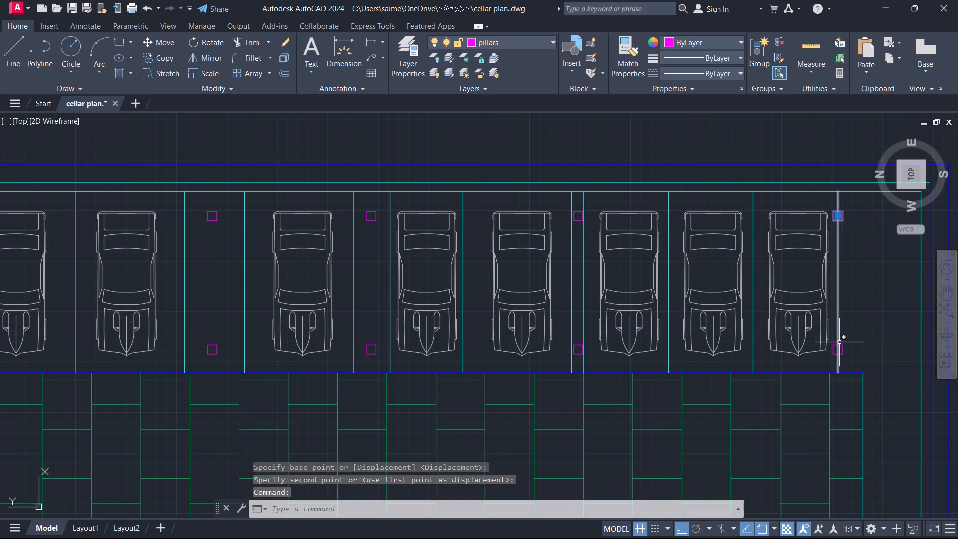
{"action": "left_click", "coordinate": [839, 345]}
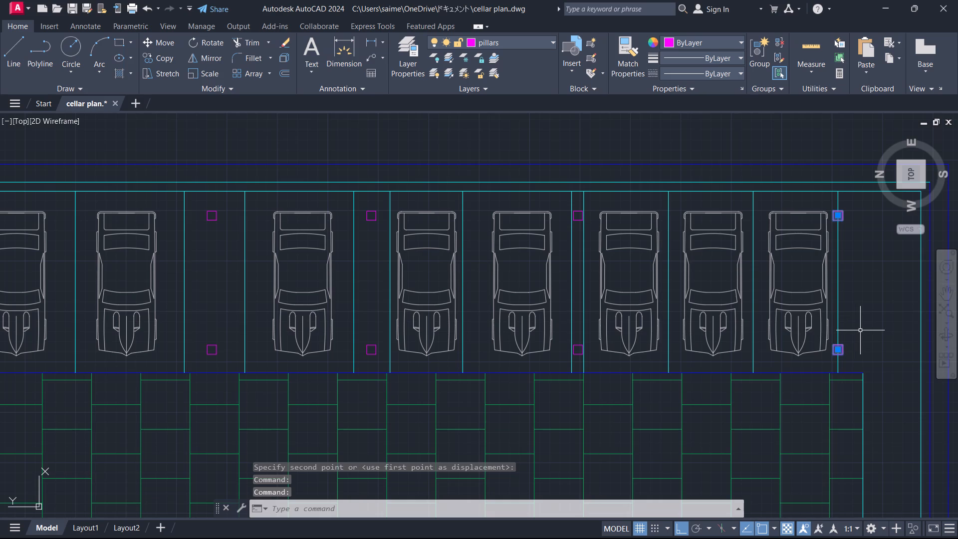
{"action": "key", "text": "m"}
{"action": "key", "text": "Return"}
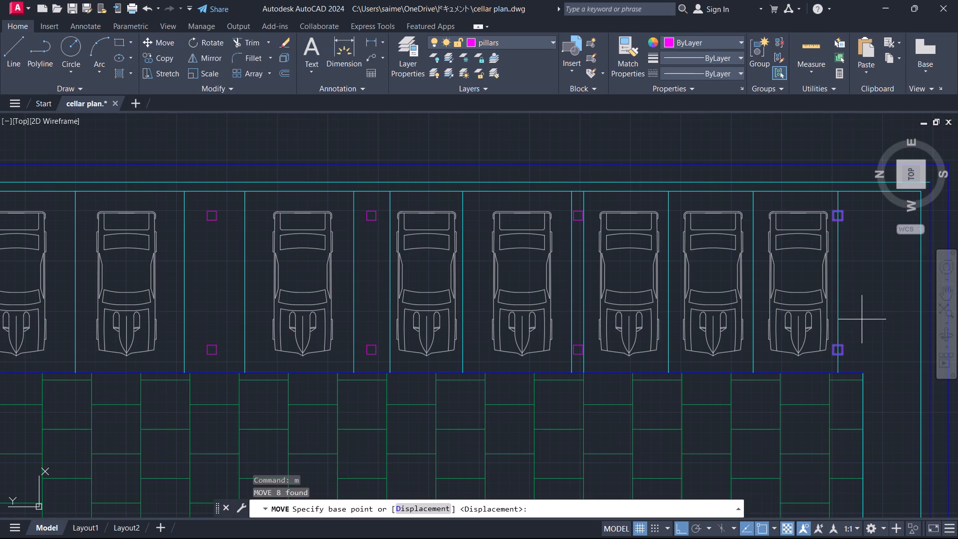
{"action": "scroll", "coordinate": [845, 221], "scroll_direction": "up", "scroll_amount": 3}
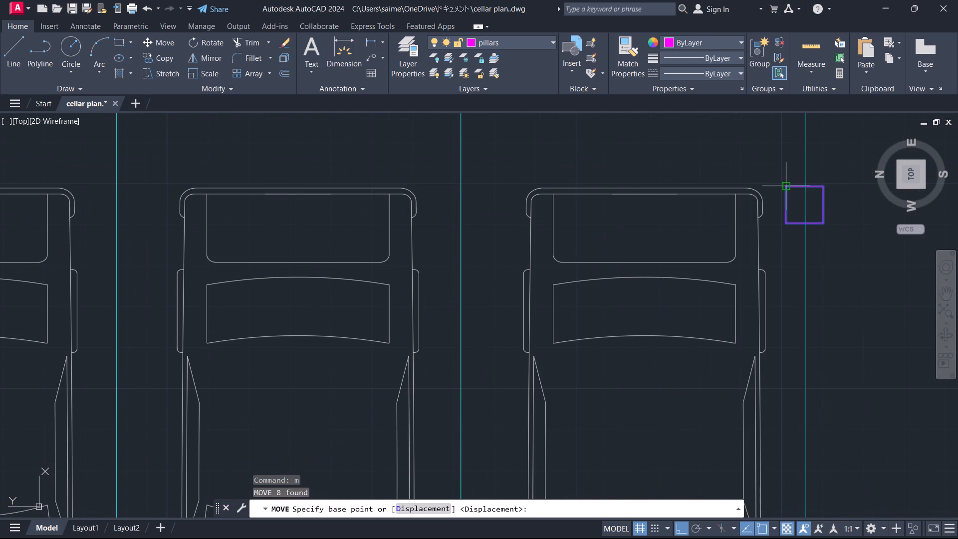
{"action": "left_click", "coordinate": [783, 188]}
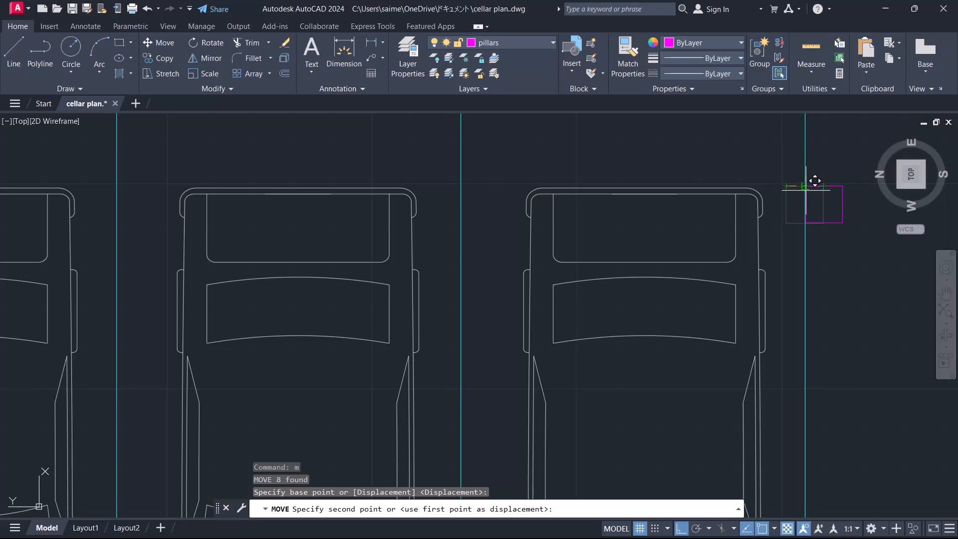
{"action": "left_click", "coordinate": [805, 191]}
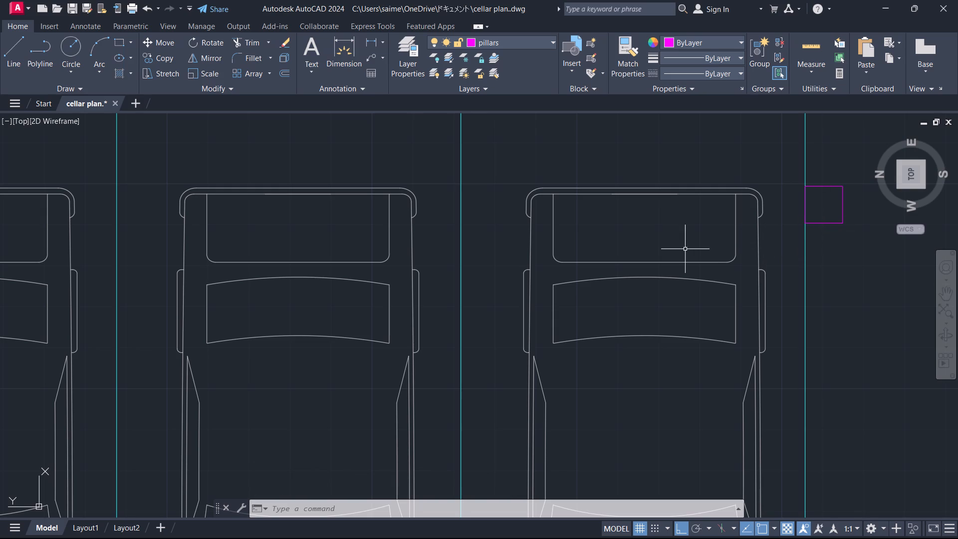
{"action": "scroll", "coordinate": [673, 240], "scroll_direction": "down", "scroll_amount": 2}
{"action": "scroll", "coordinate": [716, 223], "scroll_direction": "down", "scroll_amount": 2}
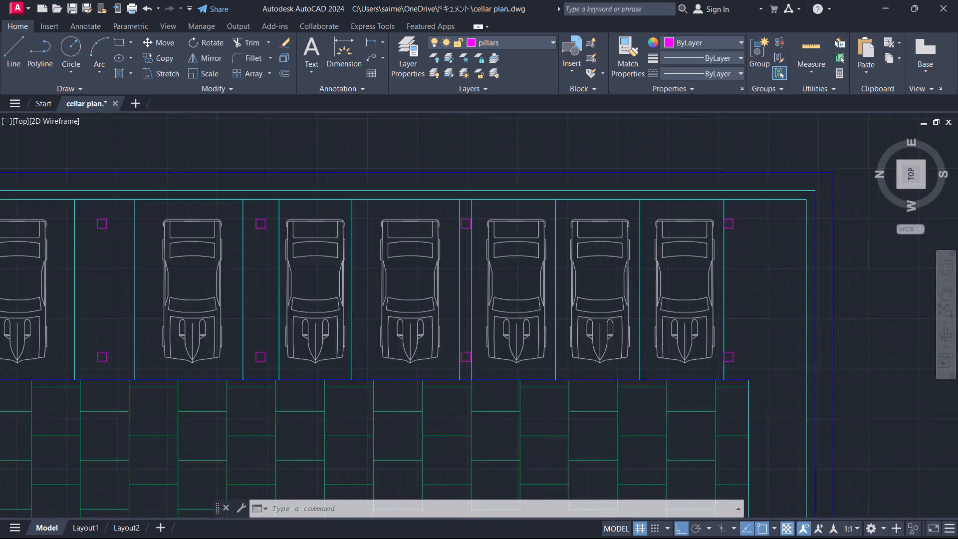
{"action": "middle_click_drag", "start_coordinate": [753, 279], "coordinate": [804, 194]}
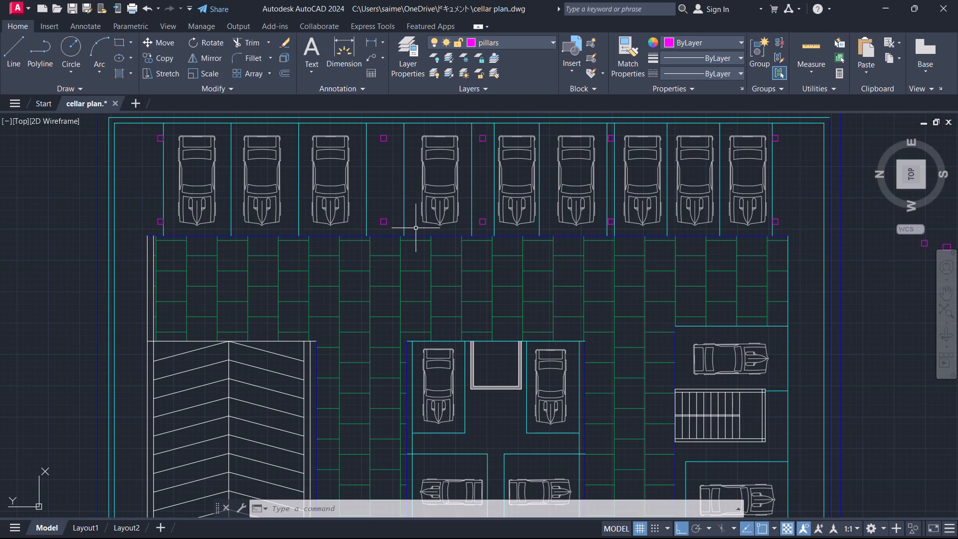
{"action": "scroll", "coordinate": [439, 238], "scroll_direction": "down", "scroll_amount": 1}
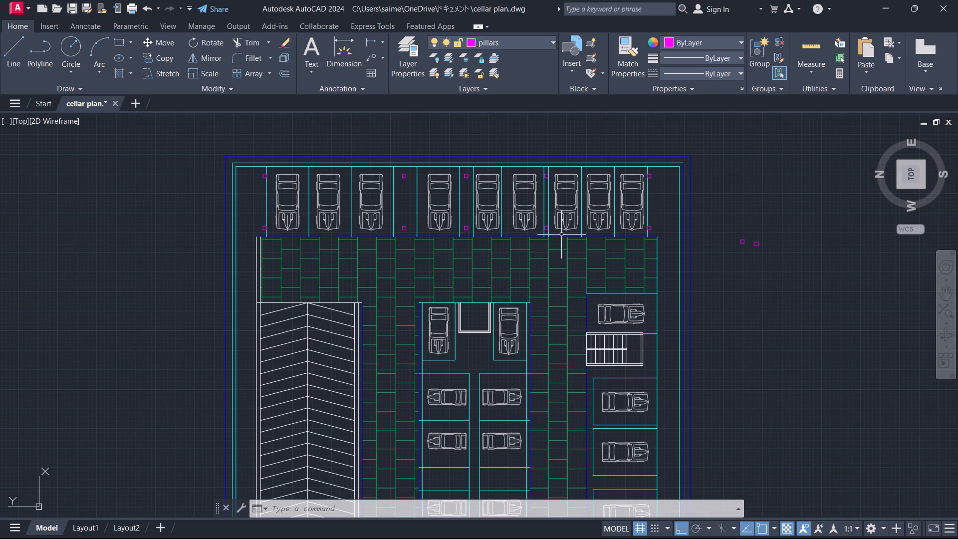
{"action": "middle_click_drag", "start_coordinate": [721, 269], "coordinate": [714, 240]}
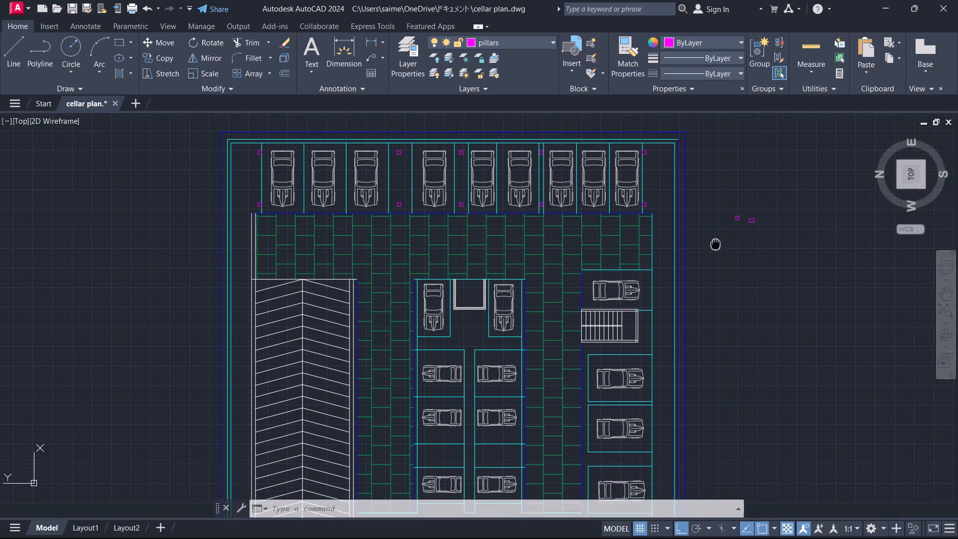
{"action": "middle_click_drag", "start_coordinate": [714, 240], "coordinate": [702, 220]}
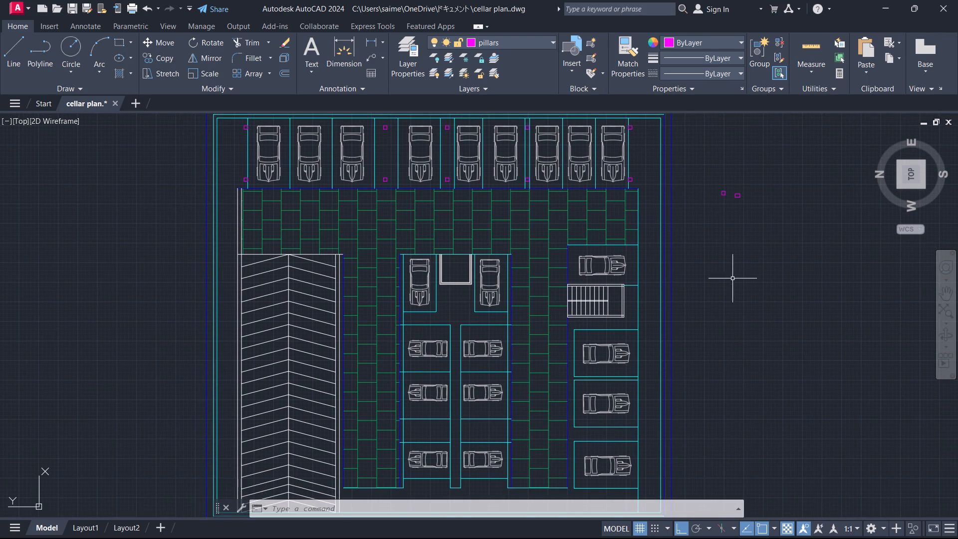
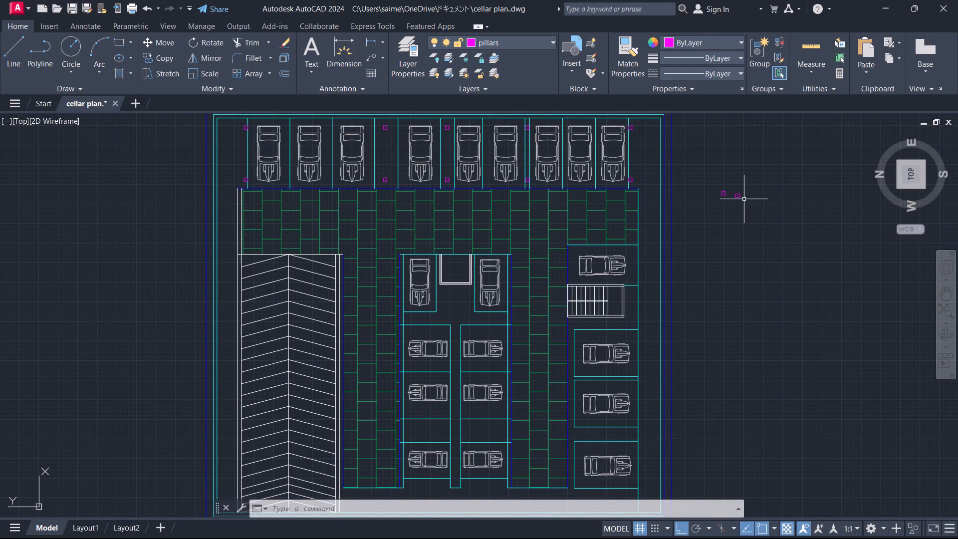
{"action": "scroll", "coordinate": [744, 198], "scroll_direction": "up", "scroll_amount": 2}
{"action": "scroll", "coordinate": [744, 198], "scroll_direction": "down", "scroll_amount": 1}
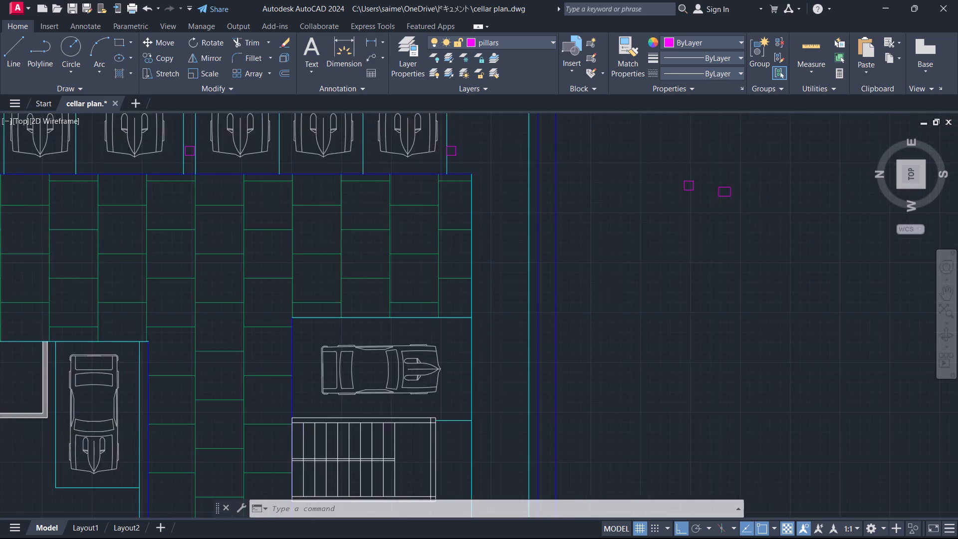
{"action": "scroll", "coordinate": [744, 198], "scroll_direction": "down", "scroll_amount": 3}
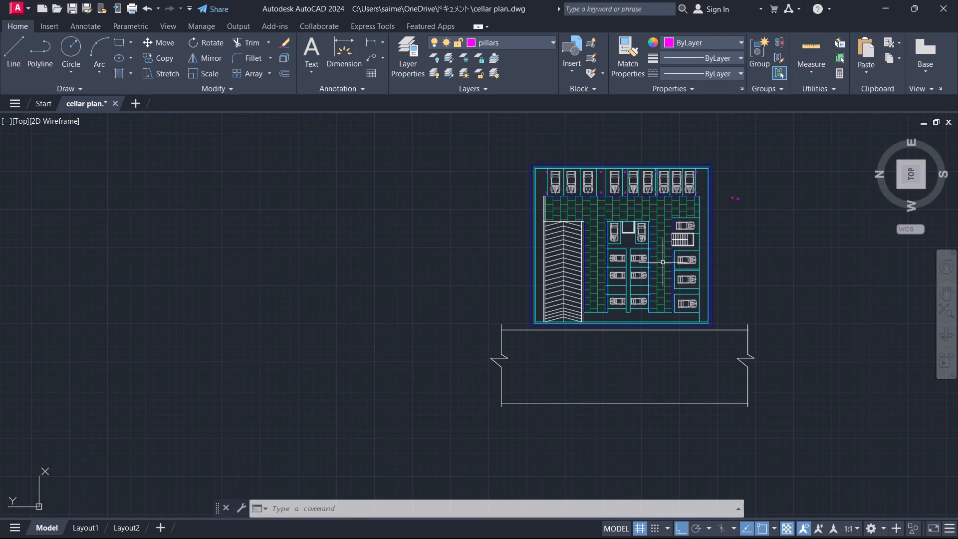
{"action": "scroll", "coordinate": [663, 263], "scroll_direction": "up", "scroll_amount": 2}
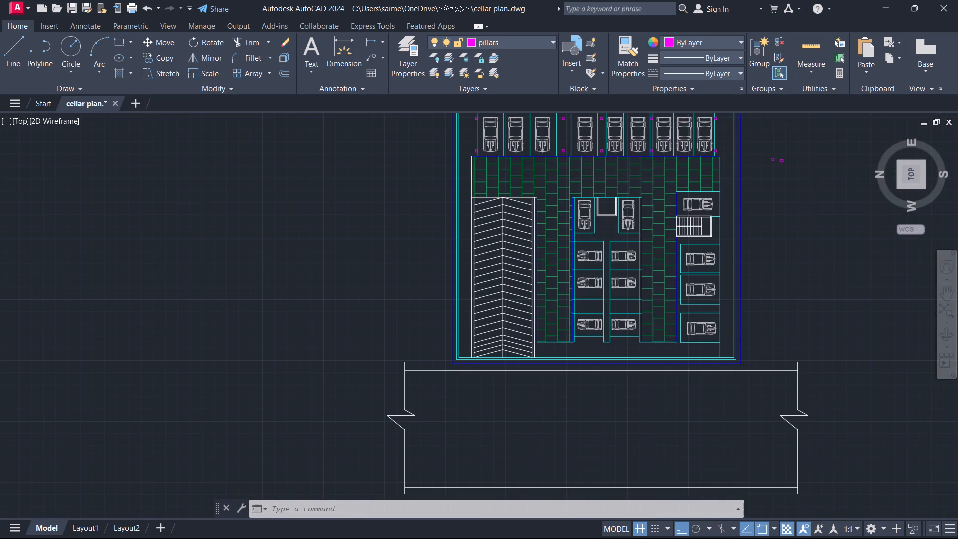
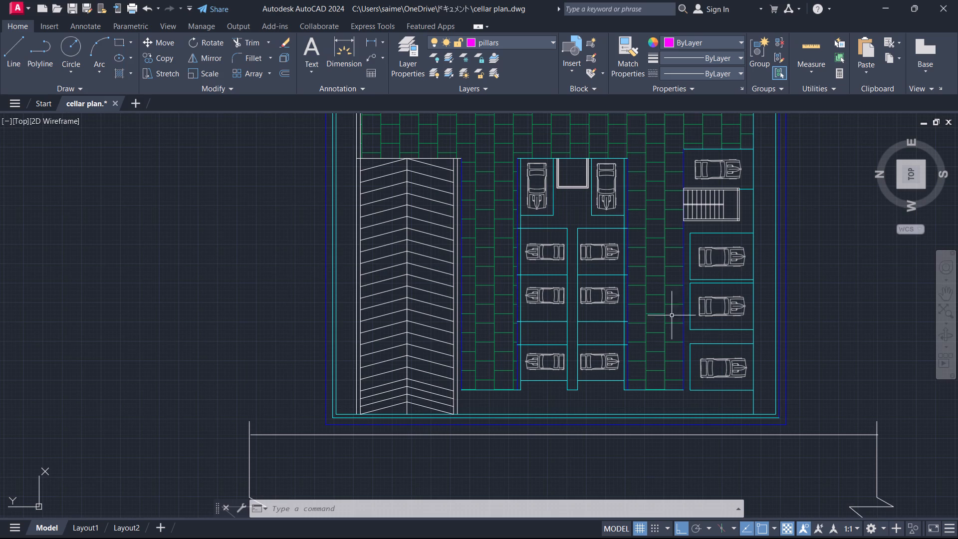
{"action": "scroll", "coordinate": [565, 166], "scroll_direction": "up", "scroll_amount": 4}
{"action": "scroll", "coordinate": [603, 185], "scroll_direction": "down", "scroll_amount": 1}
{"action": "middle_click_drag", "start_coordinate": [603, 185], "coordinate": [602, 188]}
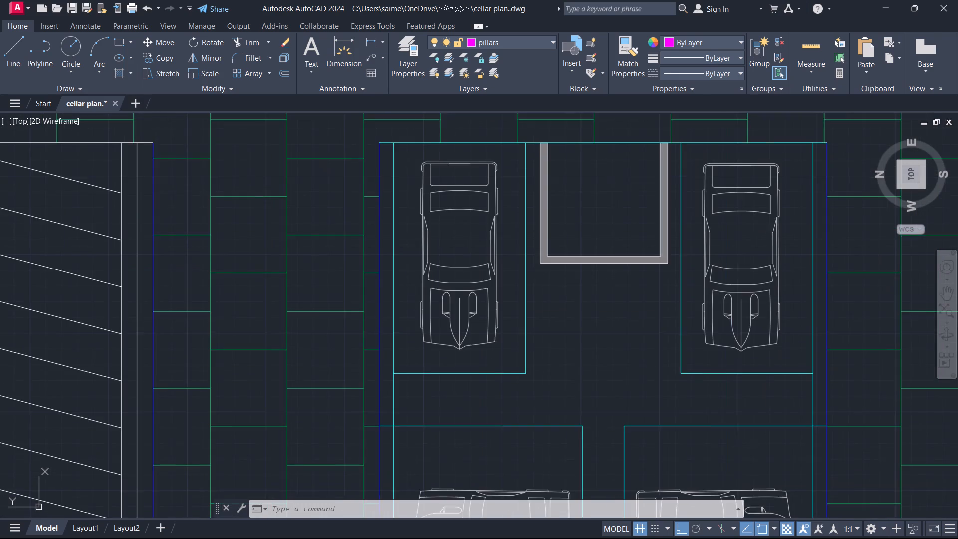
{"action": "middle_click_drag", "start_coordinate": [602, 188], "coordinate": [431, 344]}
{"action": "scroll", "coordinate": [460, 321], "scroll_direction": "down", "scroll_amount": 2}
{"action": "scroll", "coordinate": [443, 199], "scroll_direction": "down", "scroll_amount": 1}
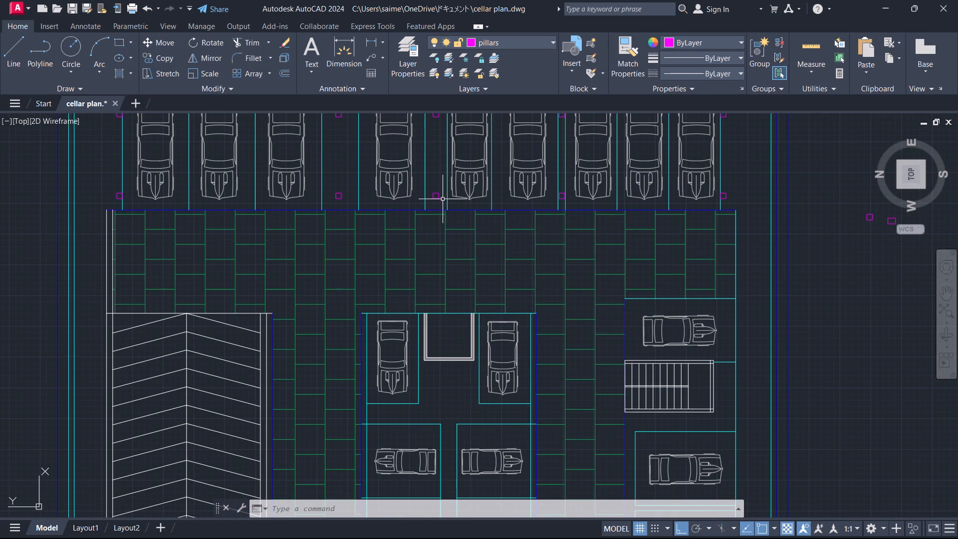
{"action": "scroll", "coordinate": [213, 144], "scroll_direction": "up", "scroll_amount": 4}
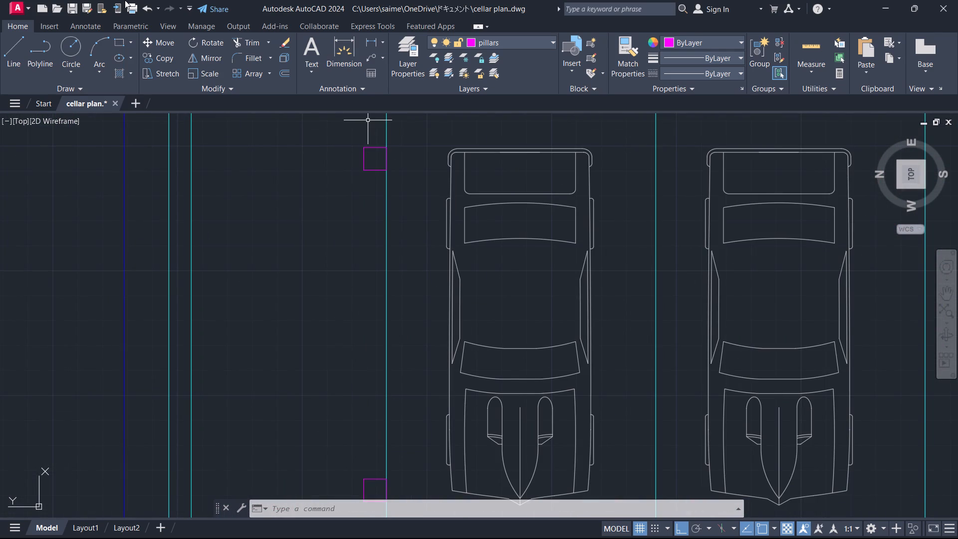
Create a new layer named hatch 3 and make it the current layer.
{"action": "left_click", "coordinate": [416, 57]}
{"action": "left_click", "coordinate": [416, 57]}
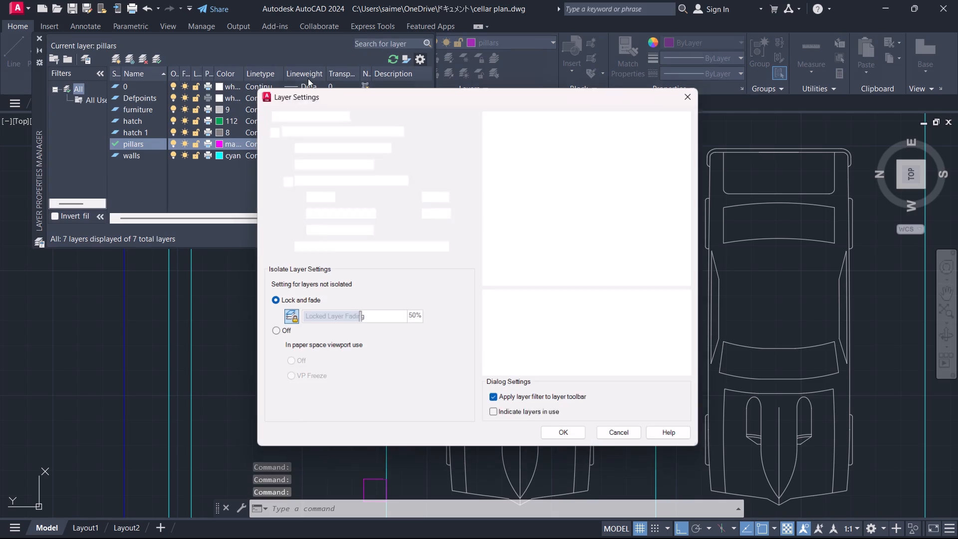
{"action": "left_click", "coordinate": [694, 91]}
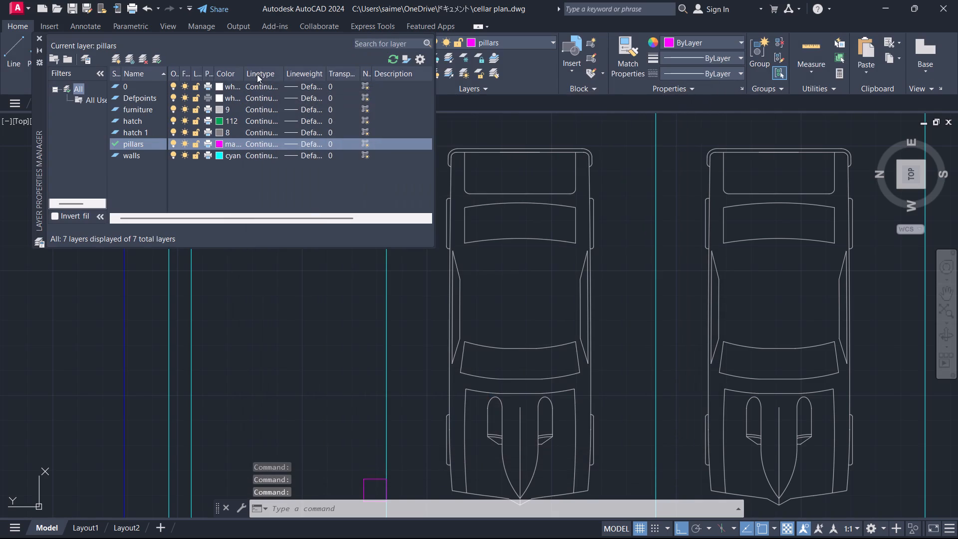
{"action": "left_click", "coordinate": [116, 60]}
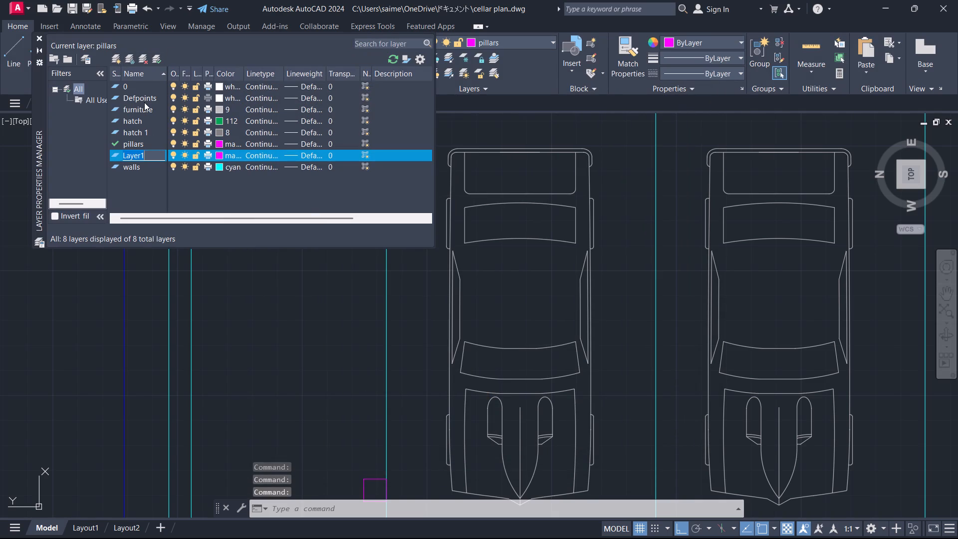
{"action": "key", "text": "BackSpace"}
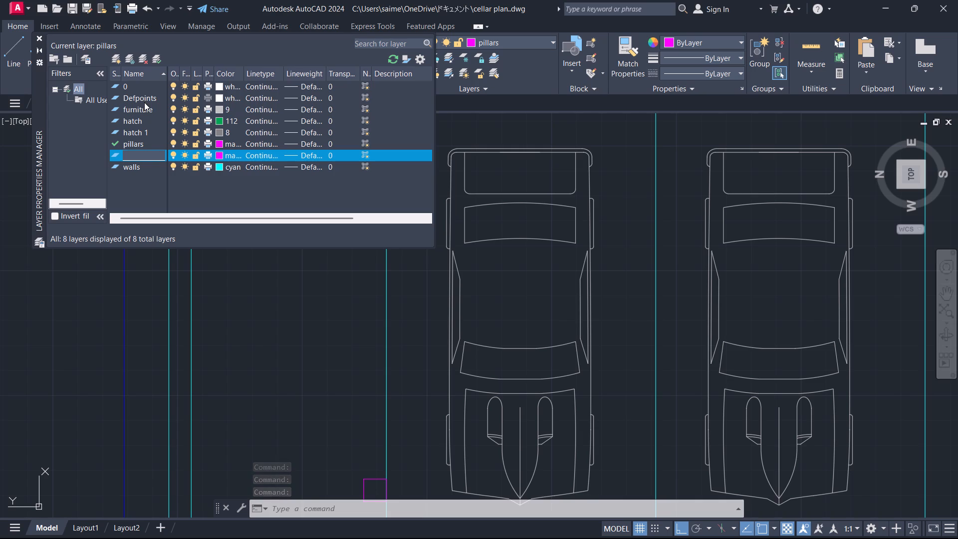
{"action": "key", "text": "h"}
{"action": "type", "text": "atch 3"}
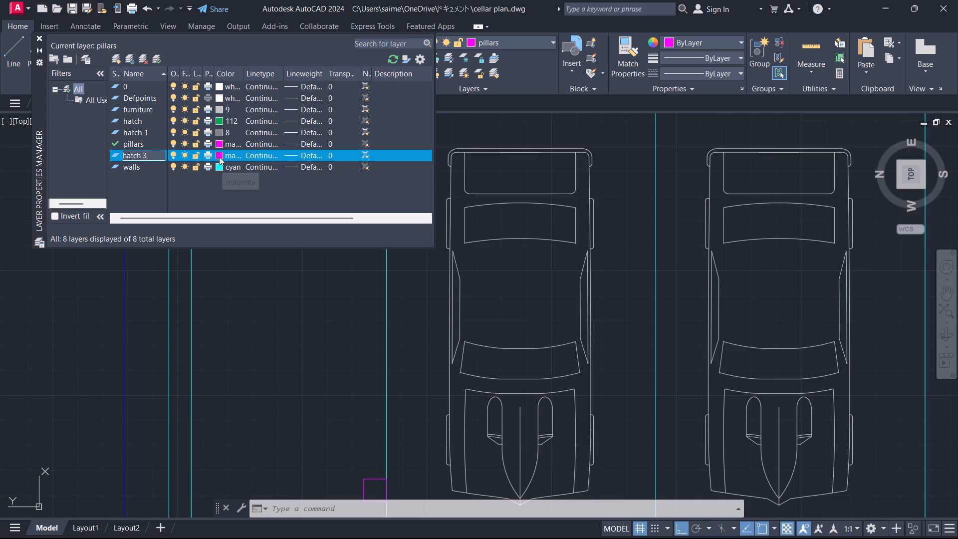
{"action": "left_click", "coordinate": [160, 58]}
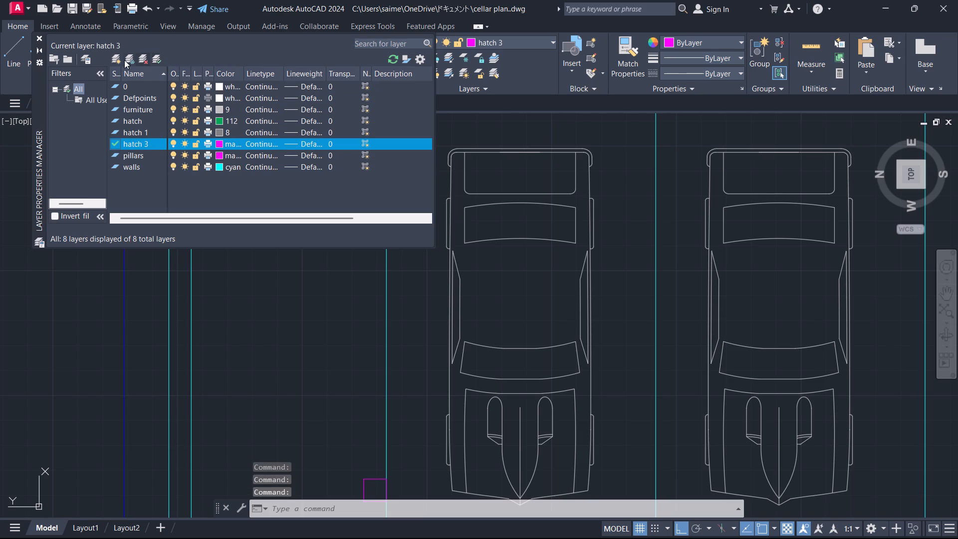
{"action": "left_click", "coordinate": [147, 155]}
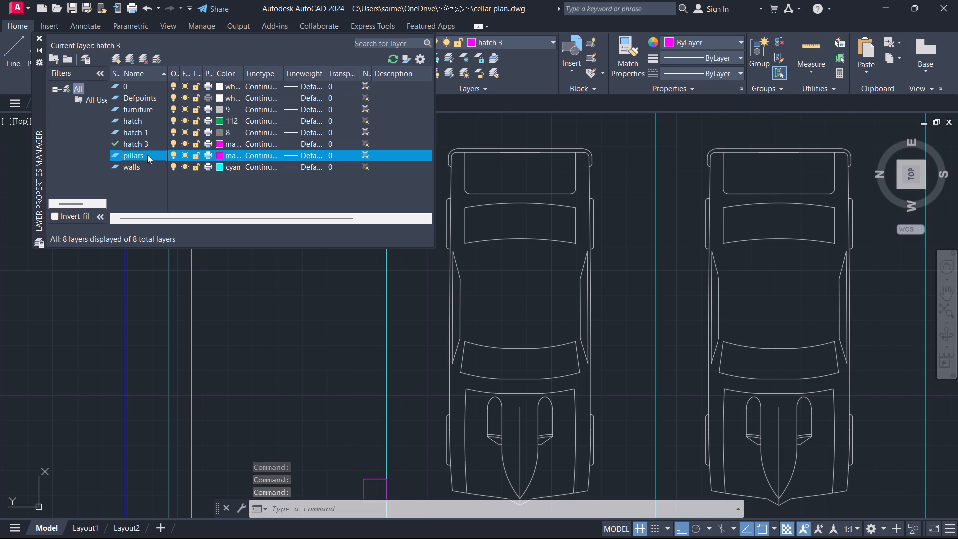
{"action": "left_click", "coordinate": [146, 141]}
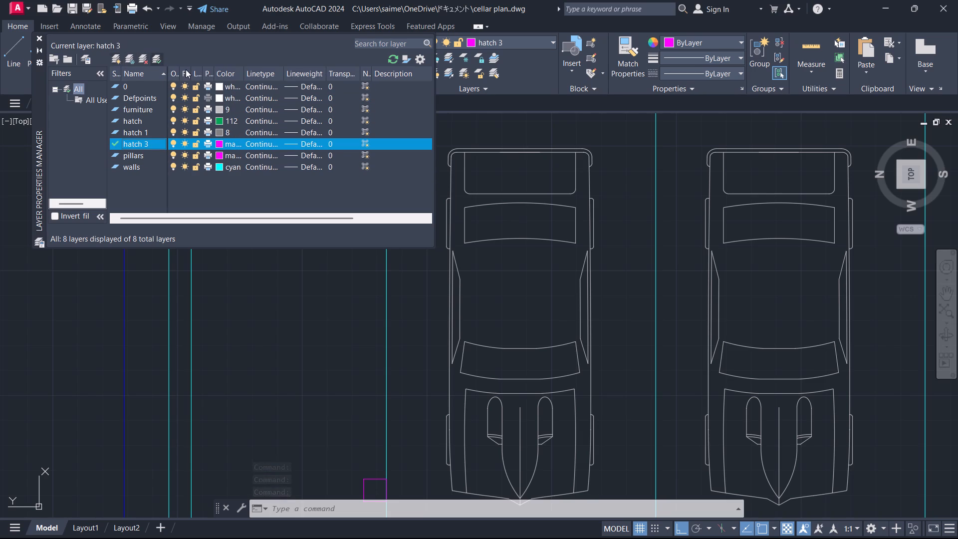
{"action": "left_click", "coordinate": [159, 61]}
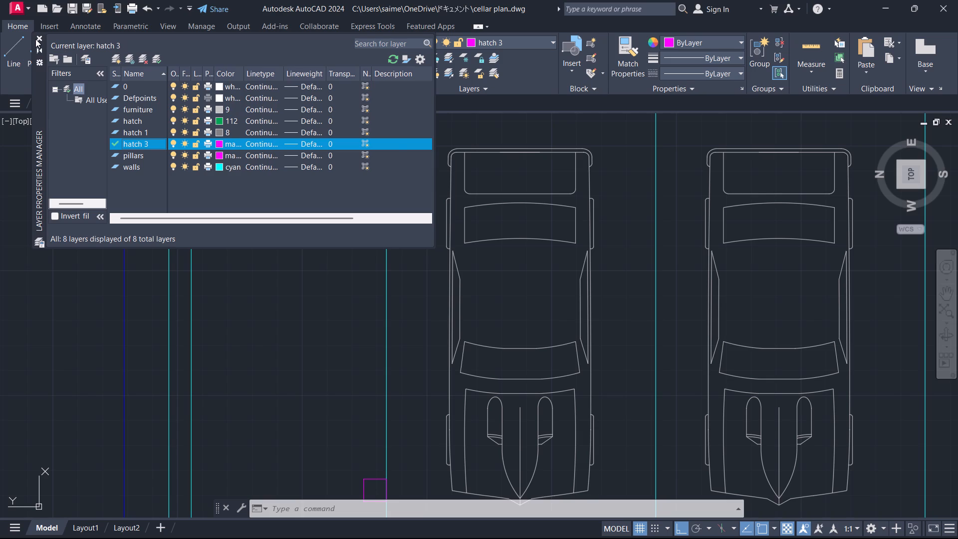
{"action": "left_click", "coordinate": [36, 38]}
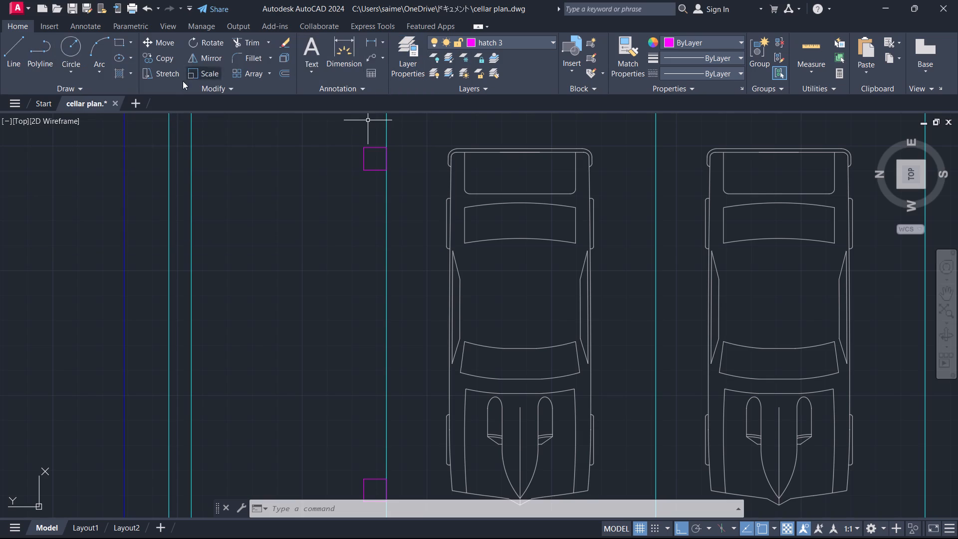
Hatch the five pillar squares along the upper ends of the top parking row with the SOLID pattern.
{"action": "left_click", "coordinate": [118, 71]}
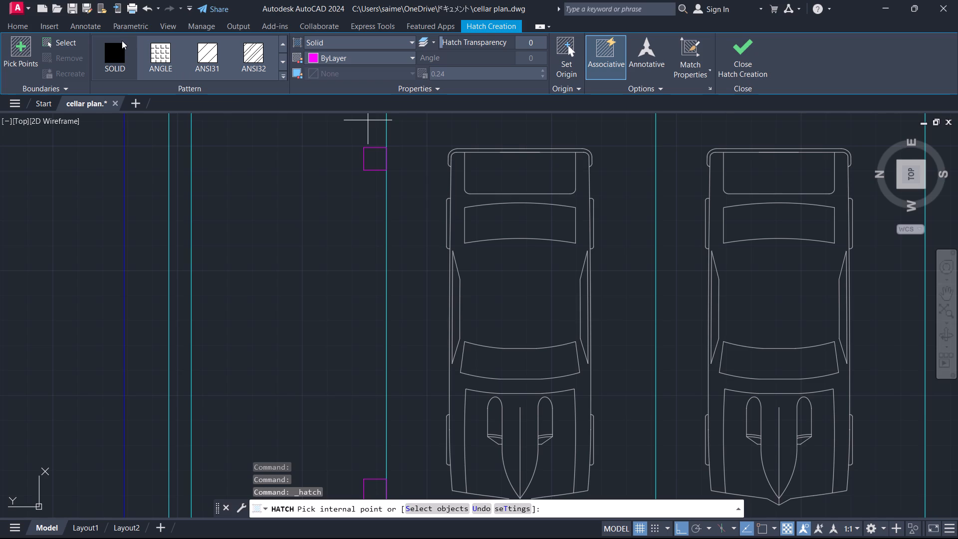
{"action": "left_click", "coordinate": [121, 46]}
{"action": "left_click", "coordinate": [371, 158]}
{"action": "scroll", "coordinate": [385, 192], "scroll_direction": "down", "scroll_amount": 3}
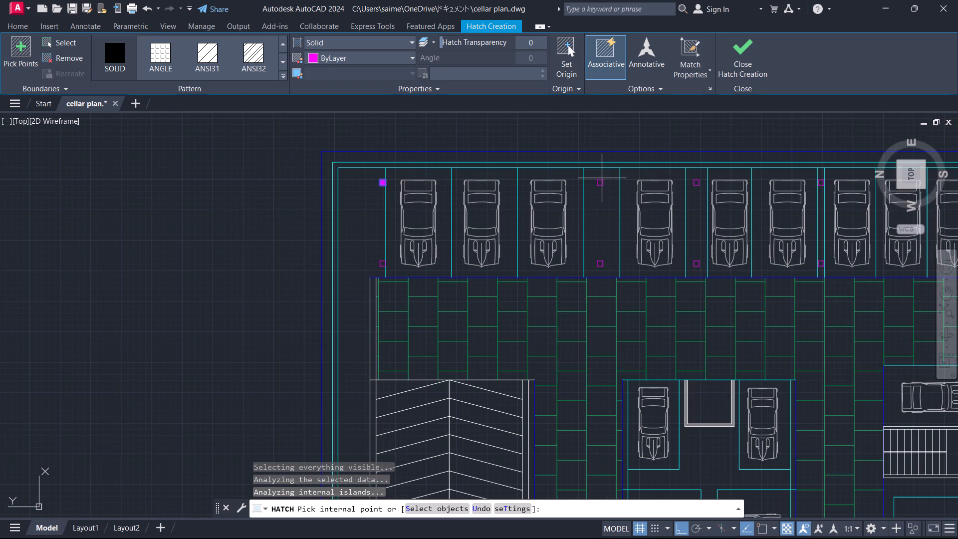
{"action": "left_click", "coordinate": [600, 182]}
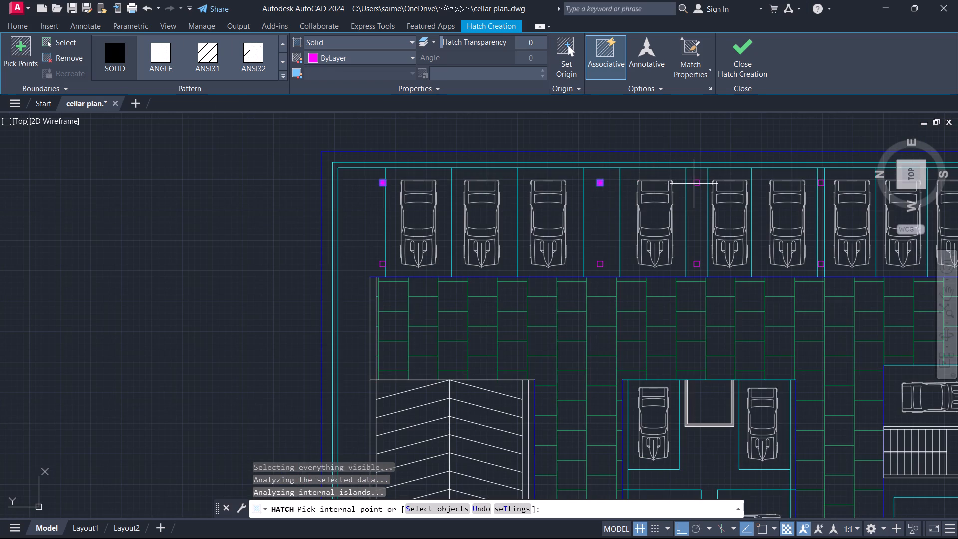
{"action": "left_click", "coordinate": [695, 184]}
{"action": "scroll", "coordinate": [430, 226], "scroll_direction": "down", "scroll_amount": 1}
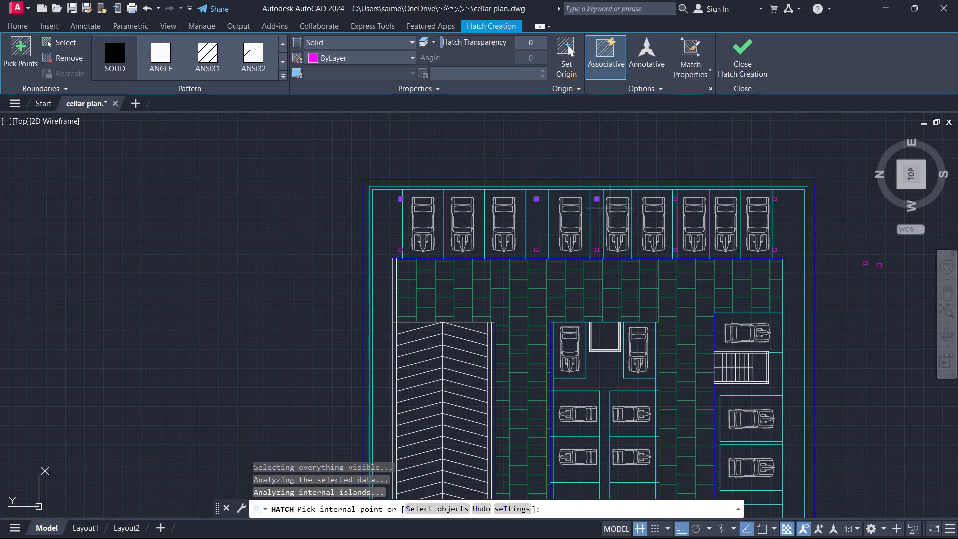
{"action": "scroll", "coordinate": [677, 198], "scroll_direction": "up", "scroll_amount": 4}
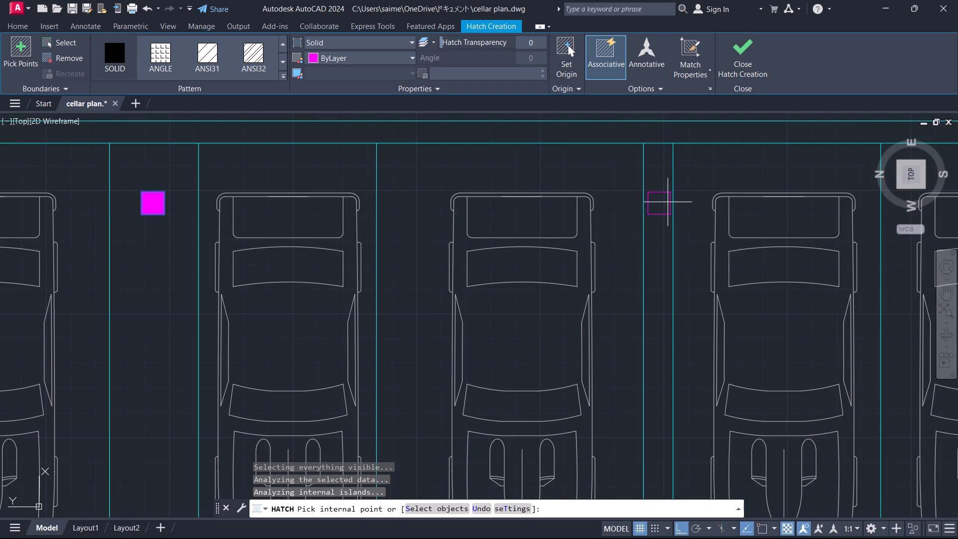
{"action": "left_click", "coordinate": [669, 195]}
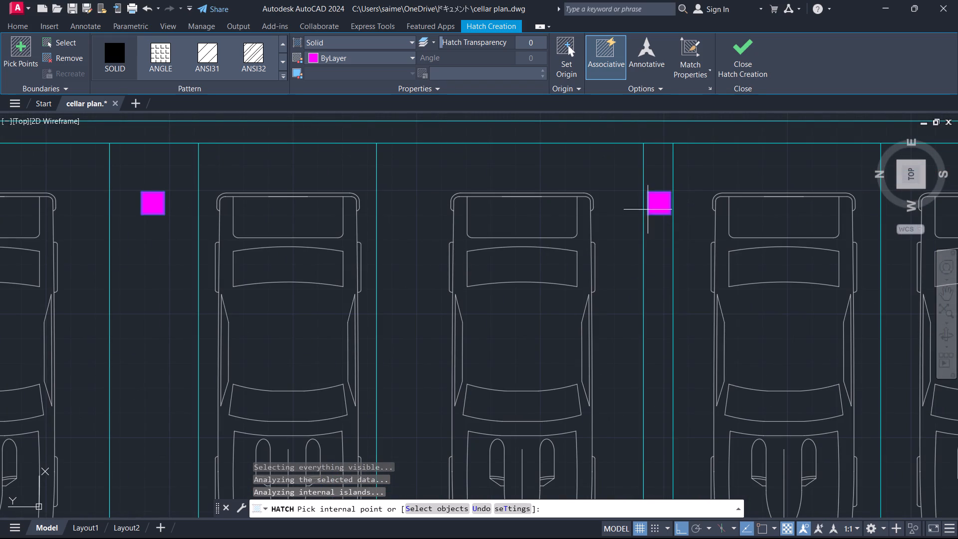
{"action": "scroll", "coordinate": [611, 232], "scroll_direction": "down", "scroll_amount": 3}
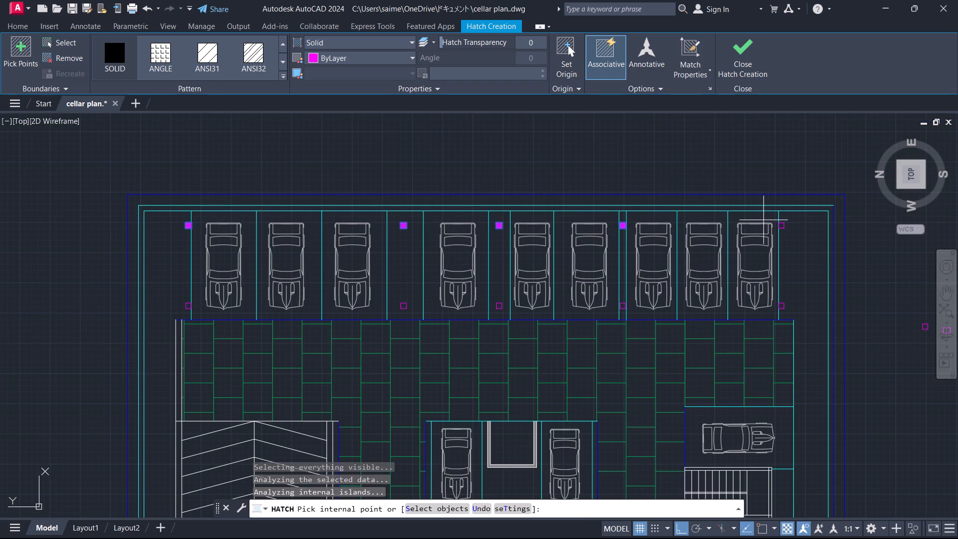
{"action": "scroll", "coordinate": [782, 229], "scroll_direction": "up", "scroll_amount": 4}
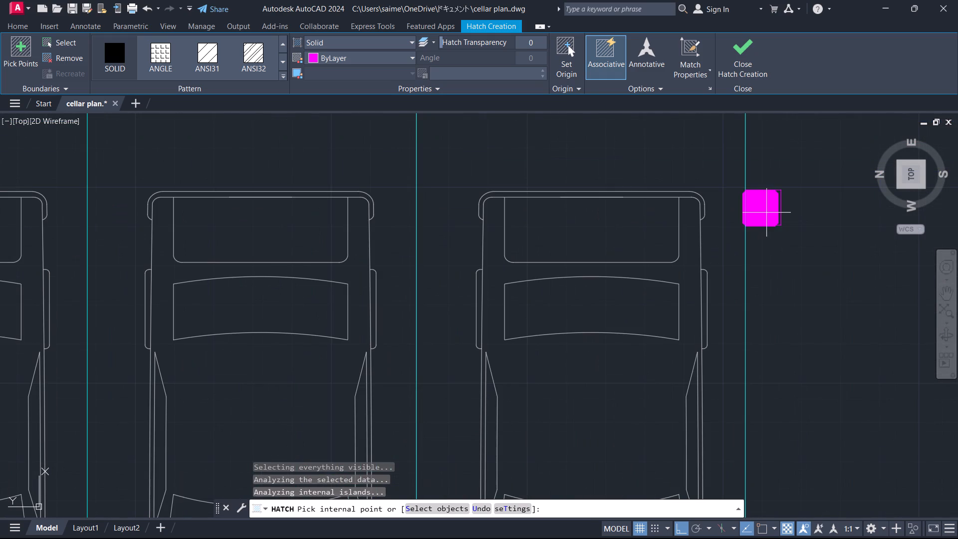
{"action": "left_click", "coordinate": [774, 209]}
Fill the five pillar squares along the lower ends of the top parking row with the same solid hatch, finishing the Hatch command.
{"action": "scroll", "coordinate": [783, 200], "scroll_direction": "down", "scroll_amount": 2}
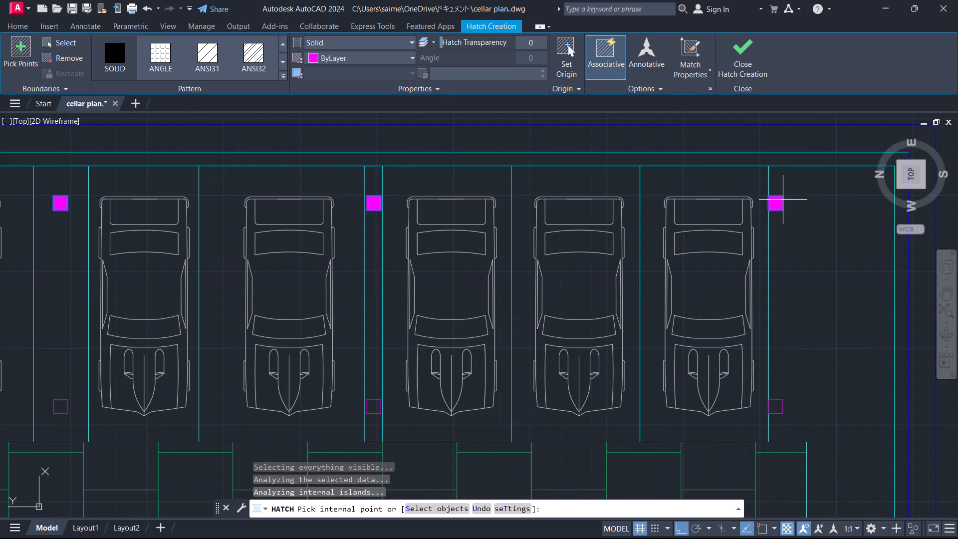
{"action": "scroll", "coordinate": [783, 200], "scroll_direction": "down", "scroll_amount": 1}
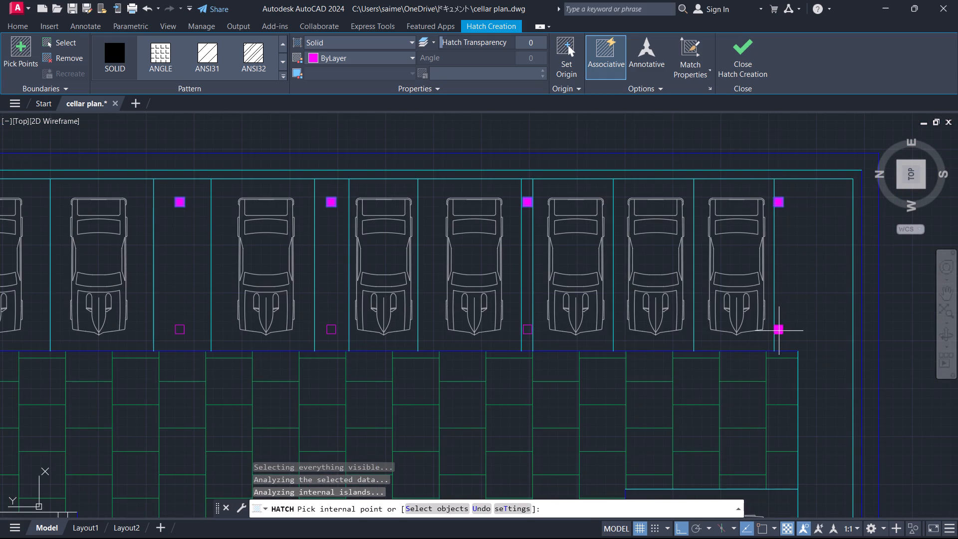
{"action": "left_click", "coordinate": [779, 331]}
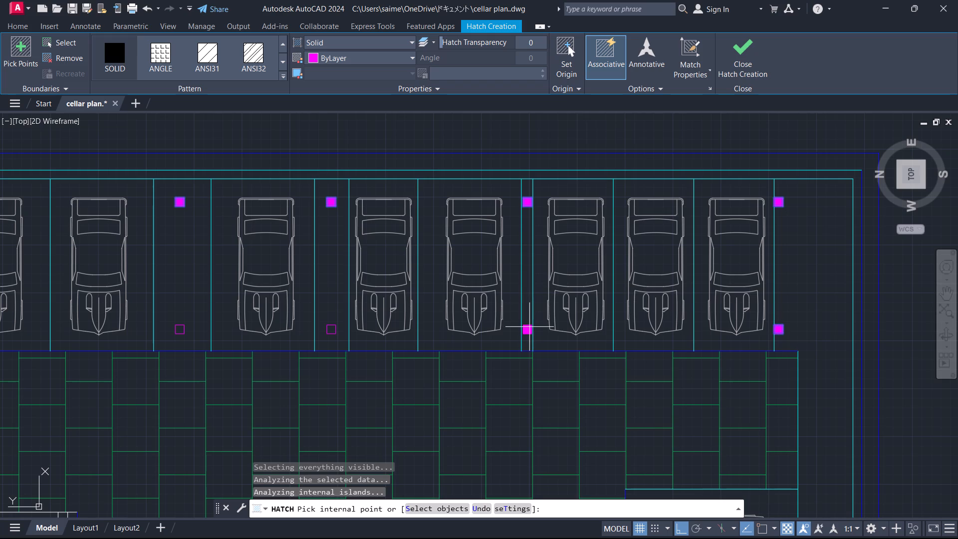
{"action": "left_click", "coordinate": [529, 327]}
{"action": "left_click", "coordinate": [333, 332]}
{"action": "left_click", "coordinate": [184, 331]}
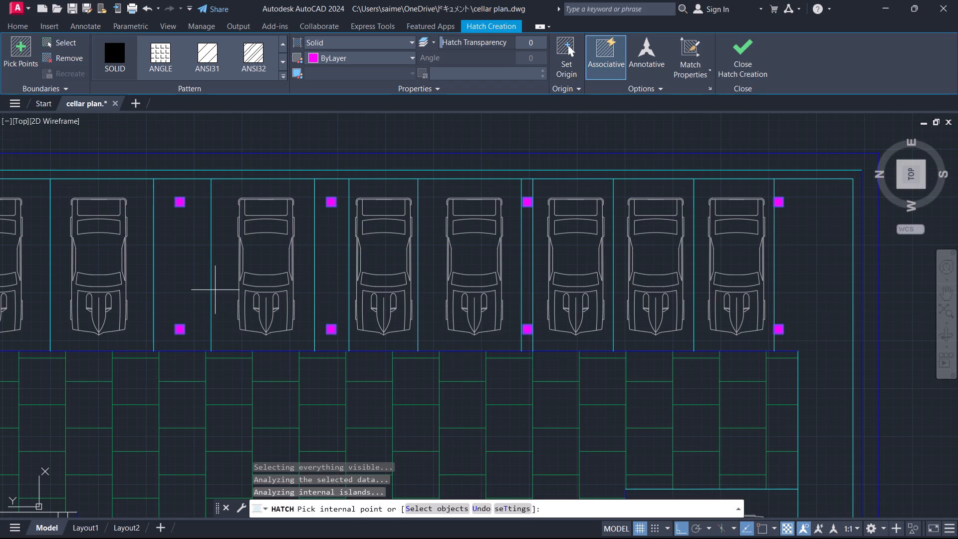
{"action": "scroll", "coordinate": [216, 289], "scroll_direction": "down", "scroll_amount": 2}
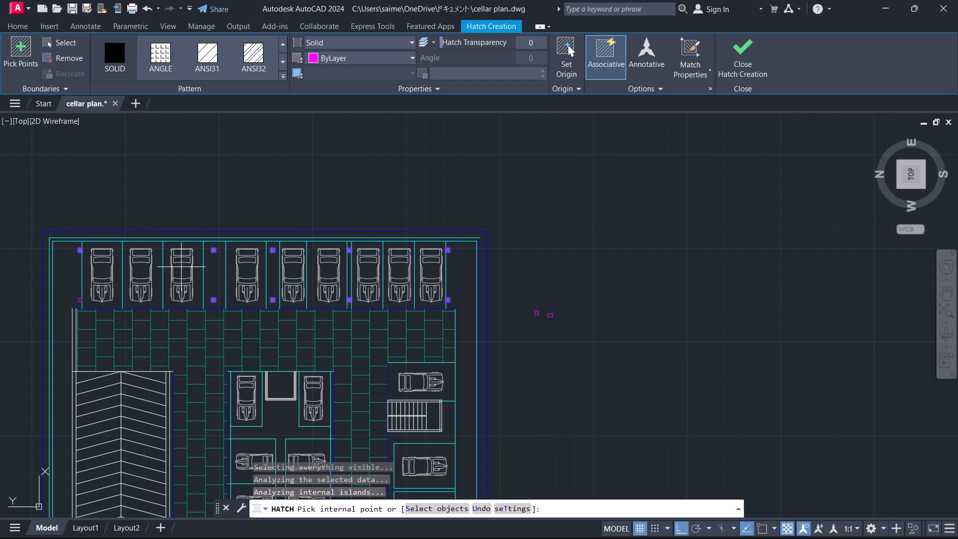
{"action": "middle_click_drag", "start_coordinate": [168, 211], "coordinate": [433, 185]}
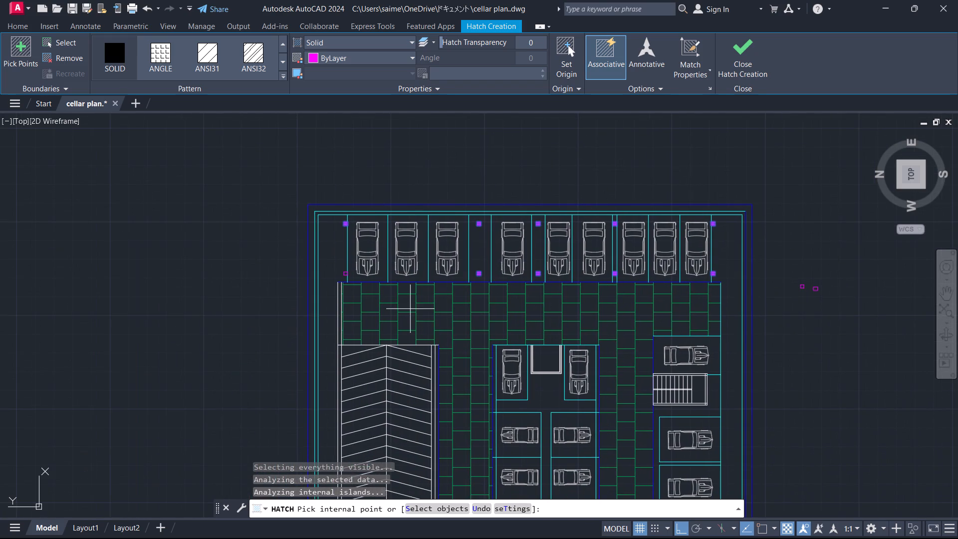
{"action": "scroll", "coordinate": [348, 272], "scroll_direction": "up", "scroll_amount": 8}
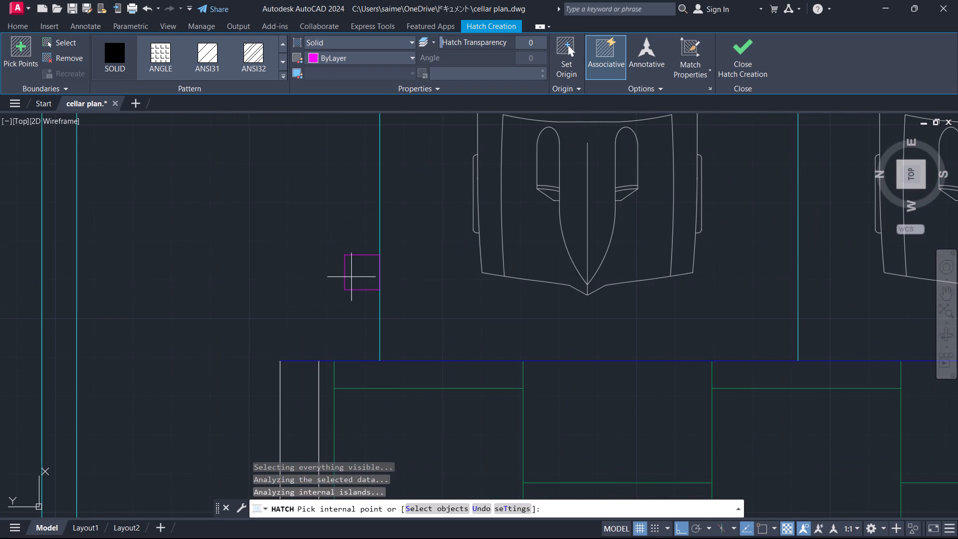
{"action": "left_click", "coordinate": [366, 267]}
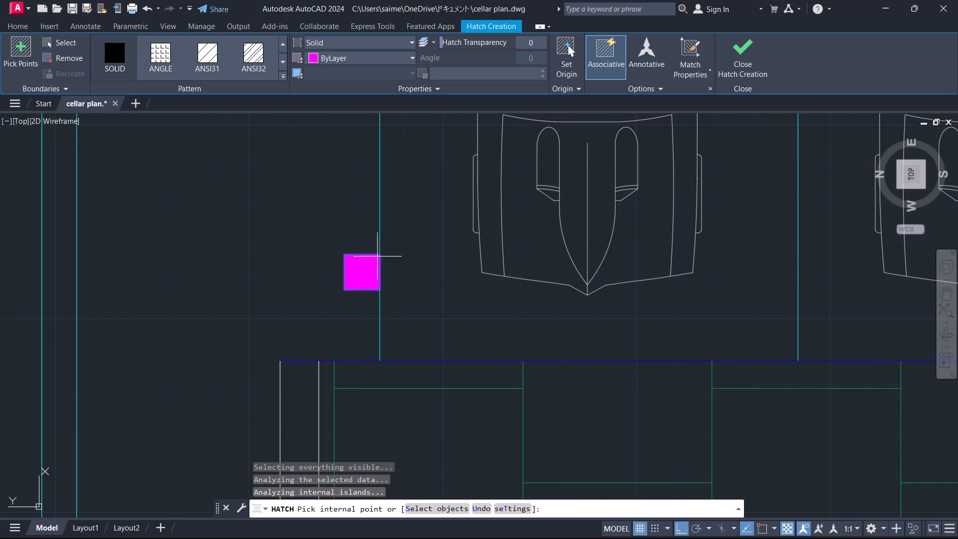
{"action": "scroll", "coordinate": [326, 247], "scroll_direction": "down", "scroll_amount": 4}
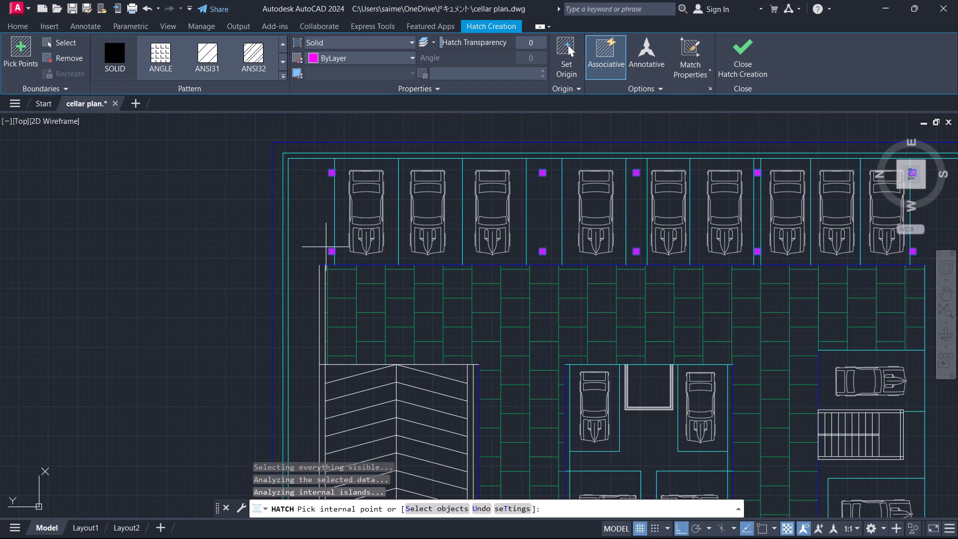
{"action": "key", "text": "Escape"}
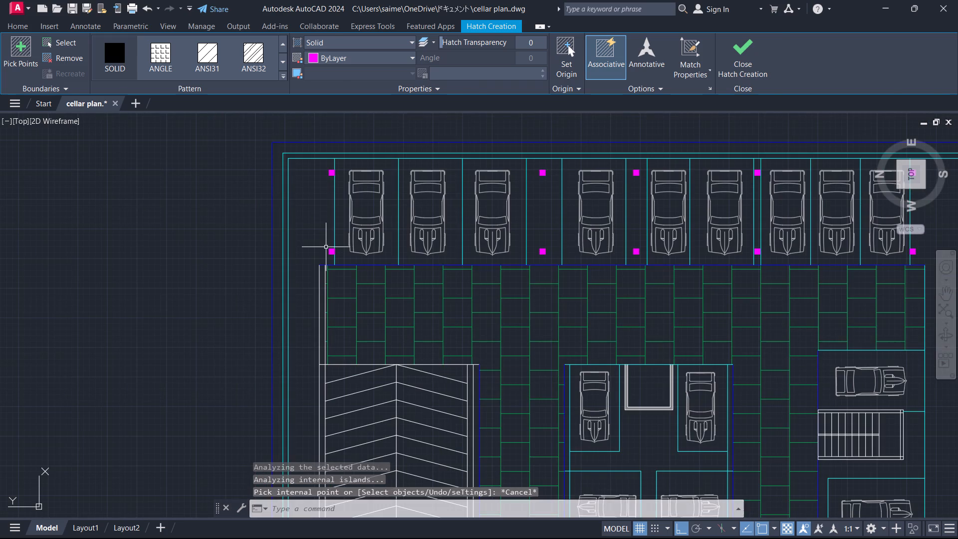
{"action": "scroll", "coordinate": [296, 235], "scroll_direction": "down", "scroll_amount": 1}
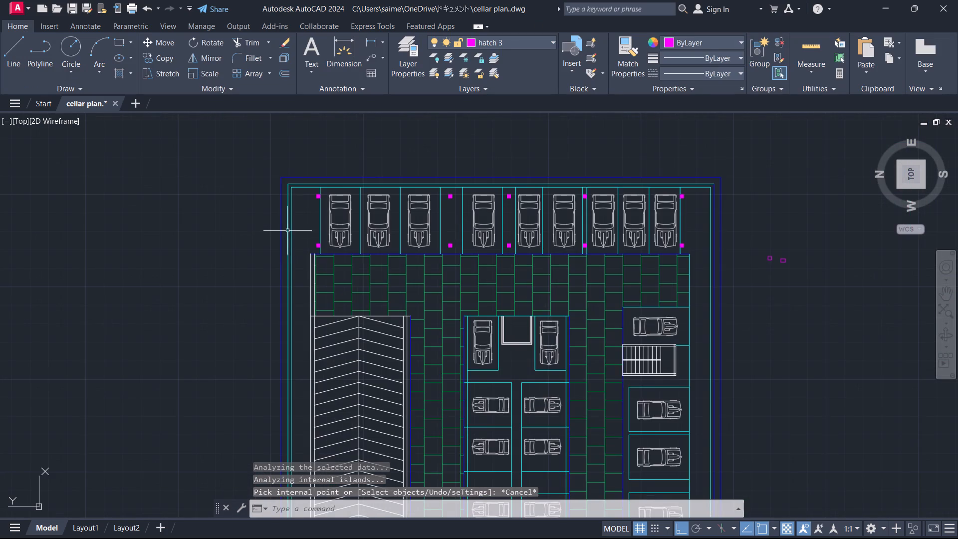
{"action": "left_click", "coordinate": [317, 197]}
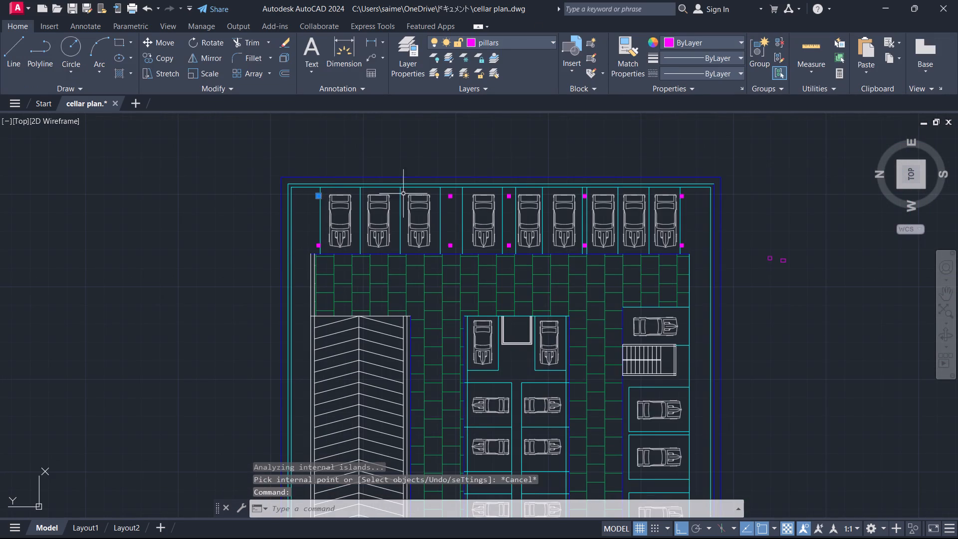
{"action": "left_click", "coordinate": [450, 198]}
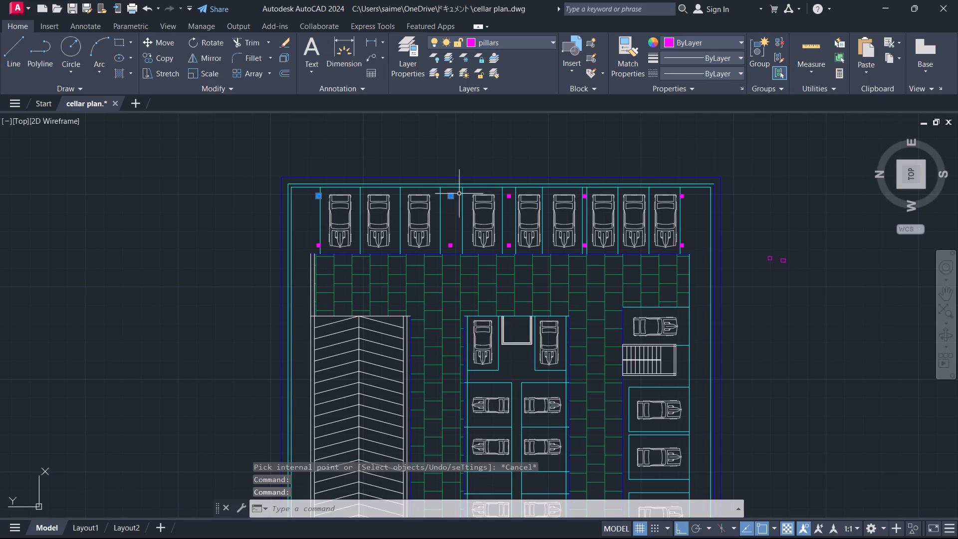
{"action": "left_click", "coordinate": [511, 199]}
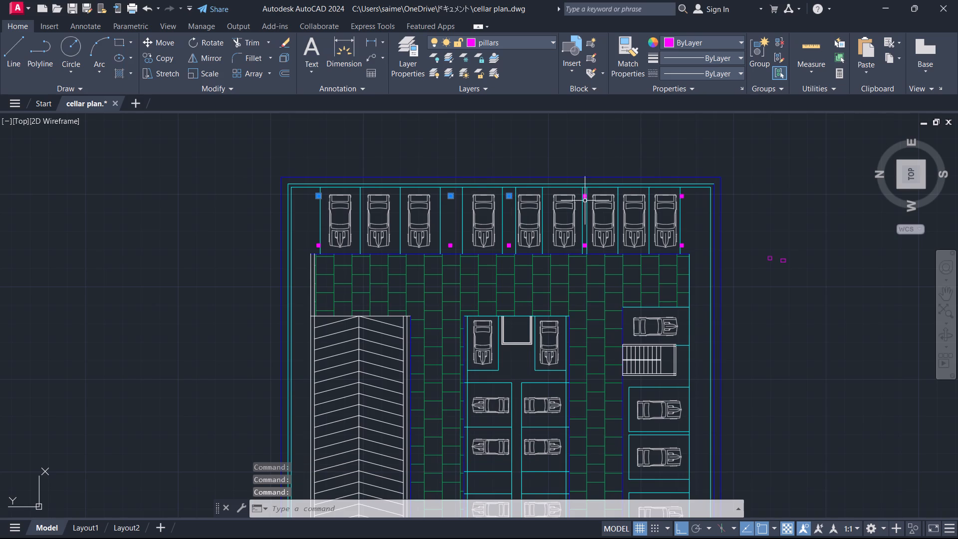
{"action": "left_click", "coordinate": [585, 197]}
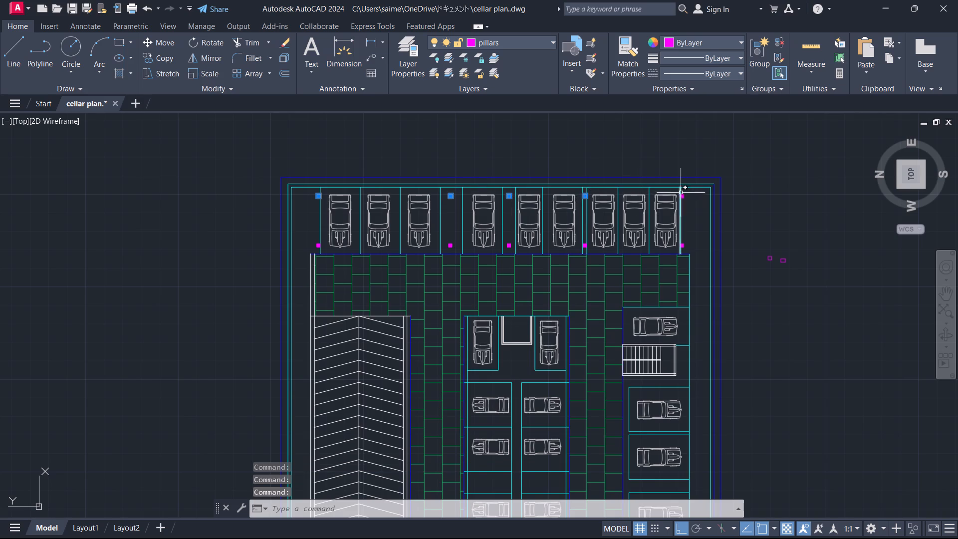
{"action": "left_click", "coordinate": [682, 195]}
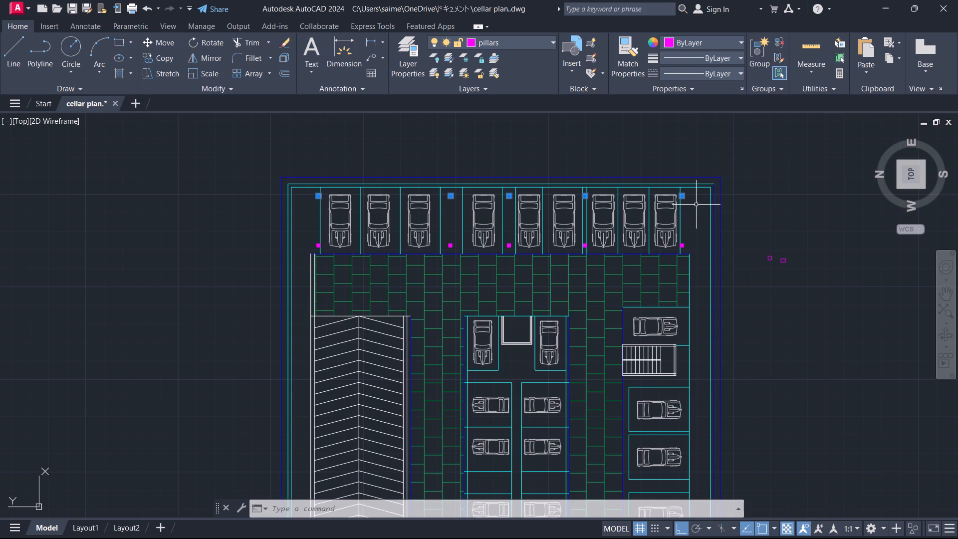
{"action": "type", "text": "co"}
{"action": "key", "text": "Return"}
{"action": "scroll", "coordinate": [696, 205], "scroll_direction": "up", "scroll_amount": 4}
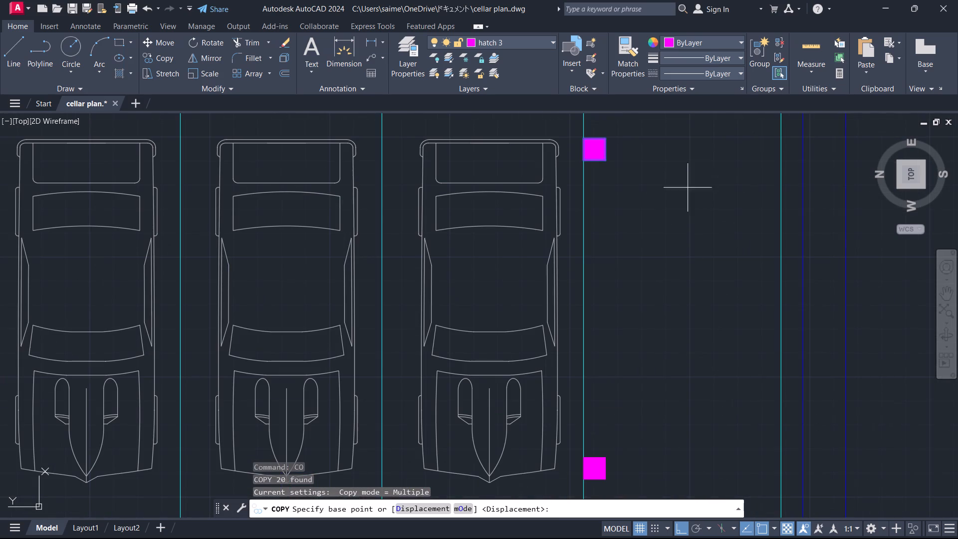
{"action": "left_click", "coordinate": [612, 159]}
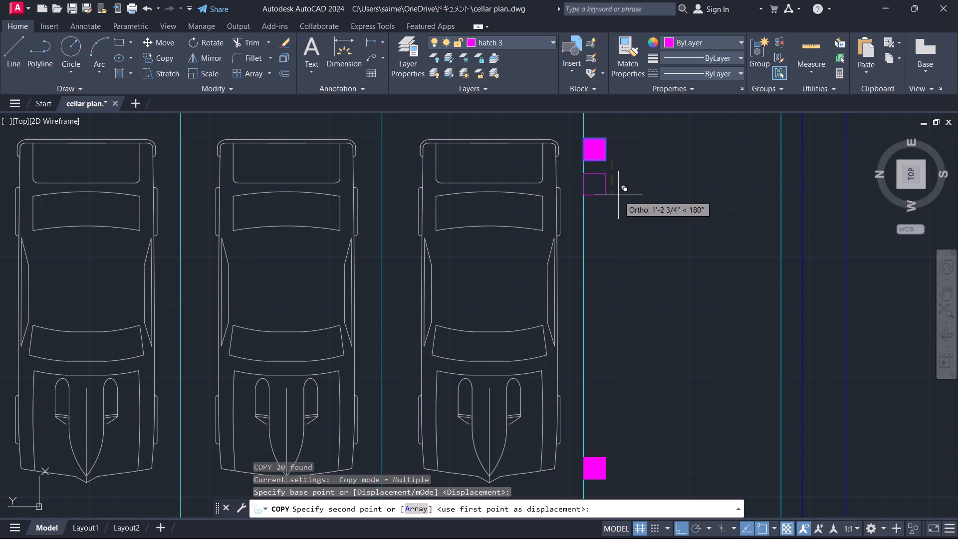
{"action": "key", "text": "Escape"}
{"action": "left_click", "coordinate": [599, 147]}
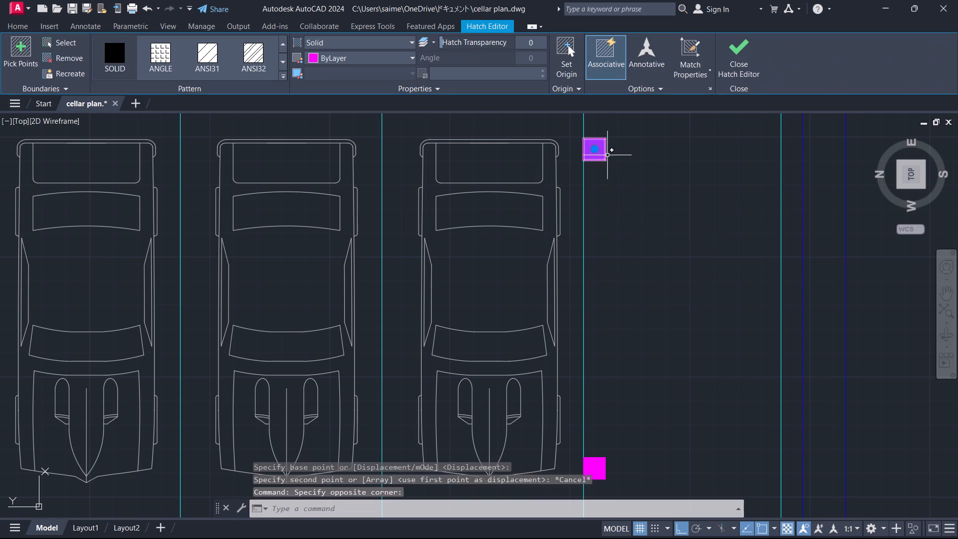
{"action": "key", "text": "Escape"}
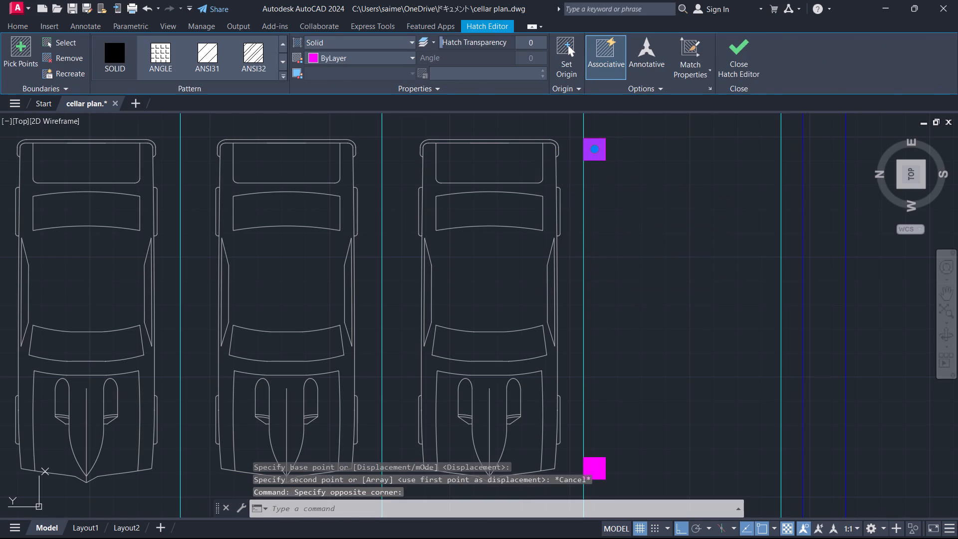
Copy the five upper pillar outlines of the top parking row straight down, seating the rightmost one on the upper line of the bay above the stairs.
{"action": "left_click", "coordinate": [605, 158]}
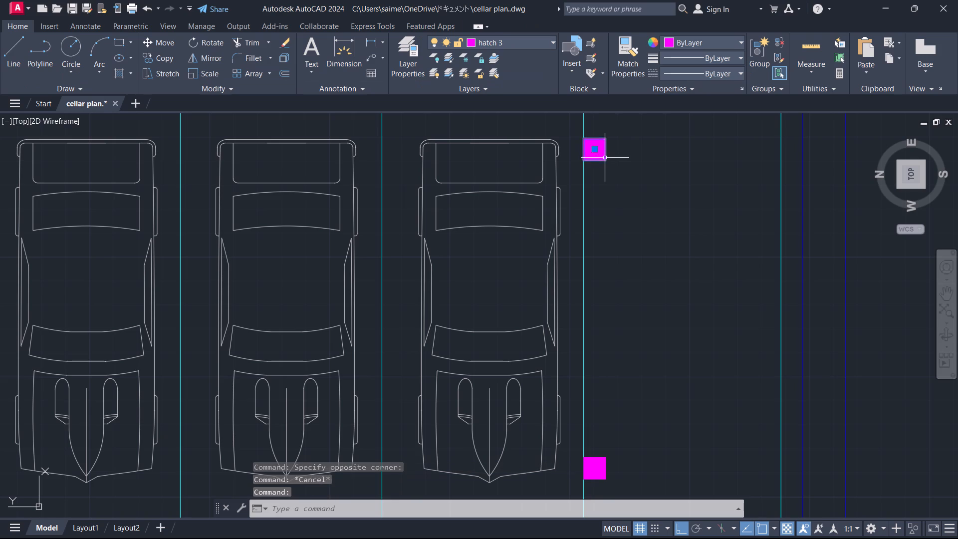
{"action": "scroll", "coordinate": [589, 214], "scroll_direction": "down", "scroll_amount": 2}
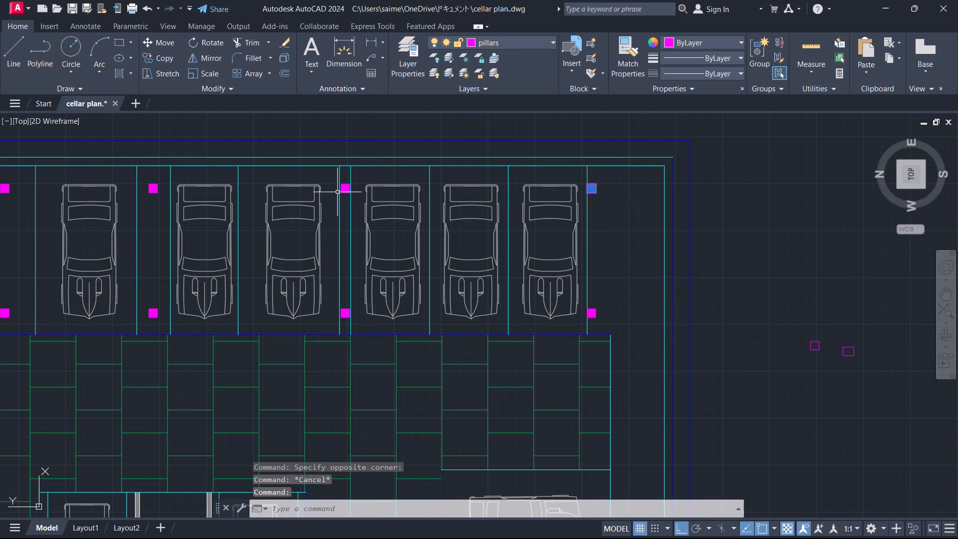
{"action": "left_click", "coordinate": [346, 193]}
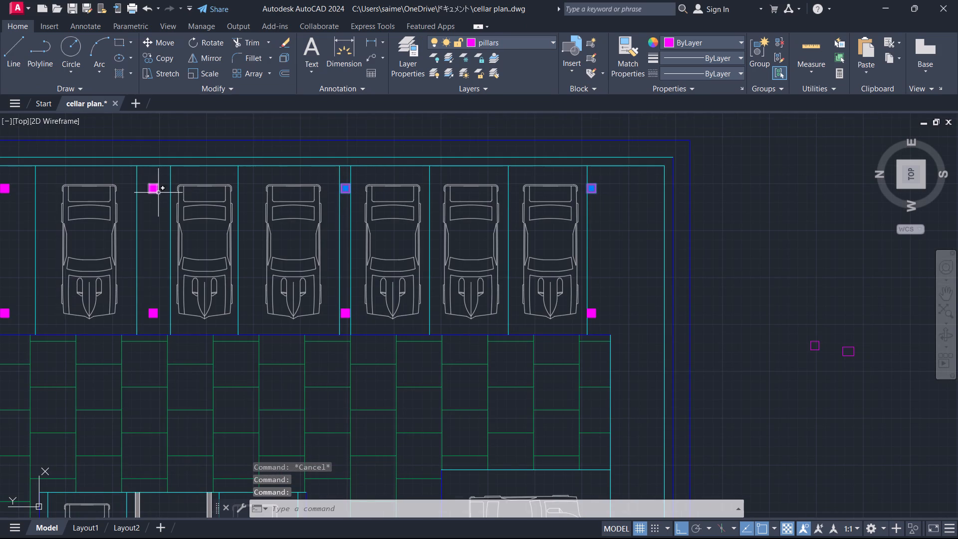
{"action": "left_click", "coordinate": [158, 193]}
{"action": "scroll", "coordinate": [82, 196], "scroll_direction": "down", "scroll_amount": 1}
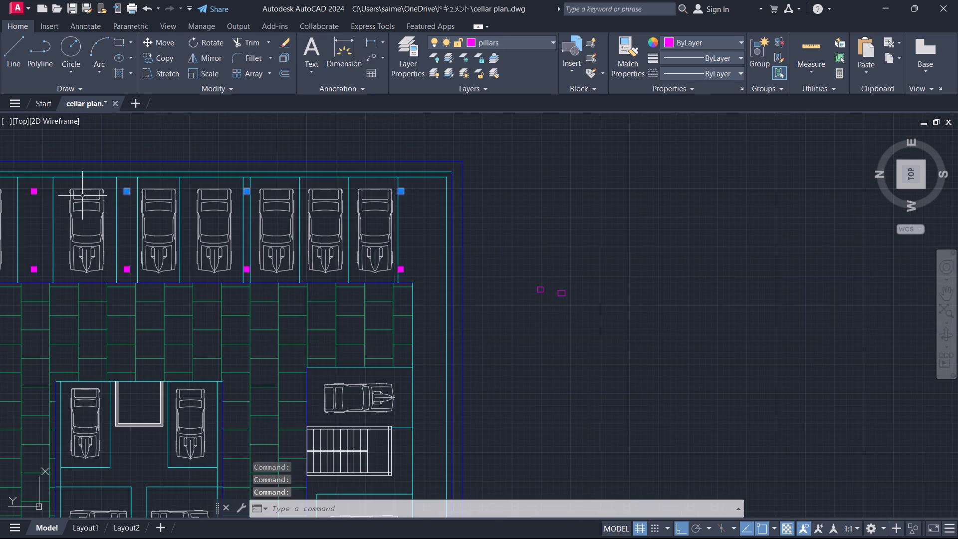
{"action": "middle_click_drag", "start_coordinate": [188, 143], "coordinate": [434, 162]}
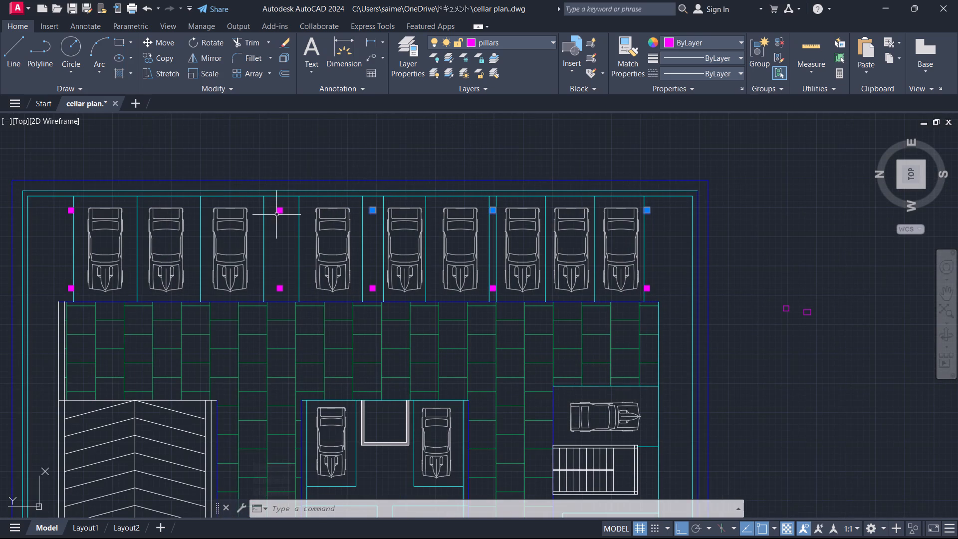
{"action": "left_click", "coordinate": [283, 208]}
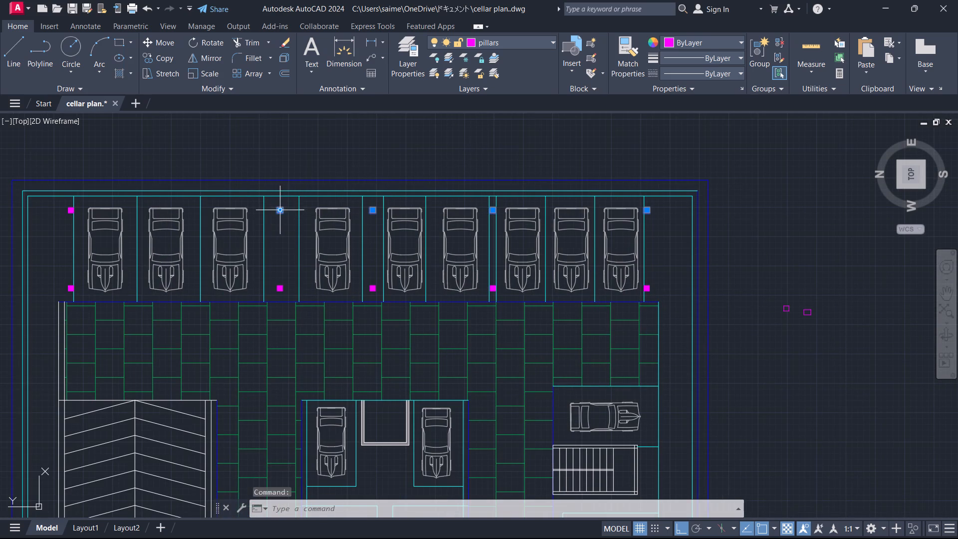
{"action": "left_click", "coordinate": [68, 207]}
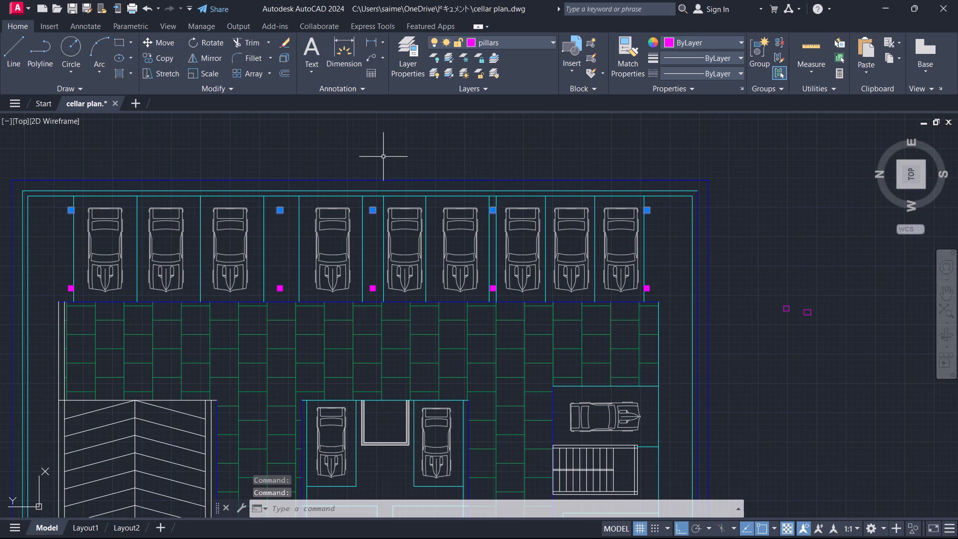
{"action": "type", "text": "co"}
{"action": "key", "text": "Return"}
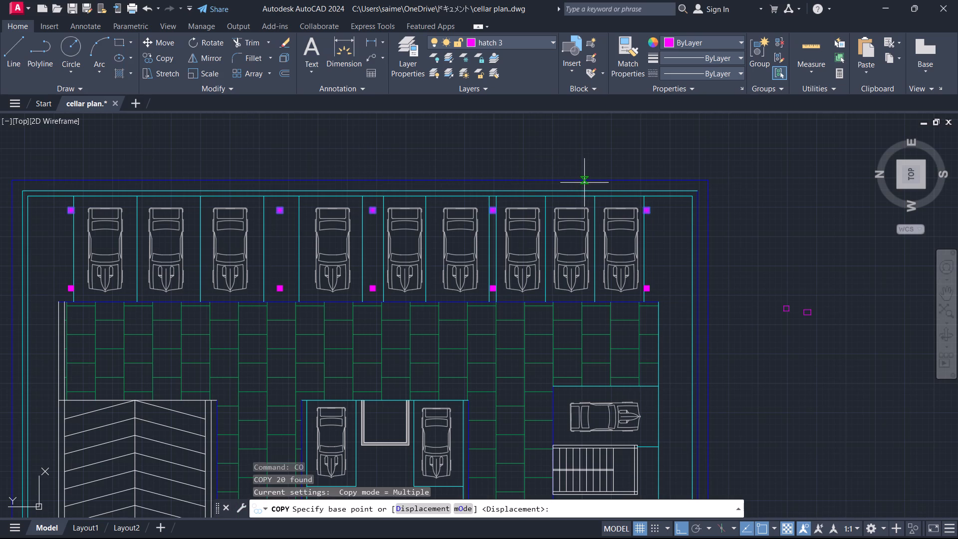
{"action": "scroll", "coordinate": [584, 182], "scroll_direction": "up", "scroll_amount": 2}
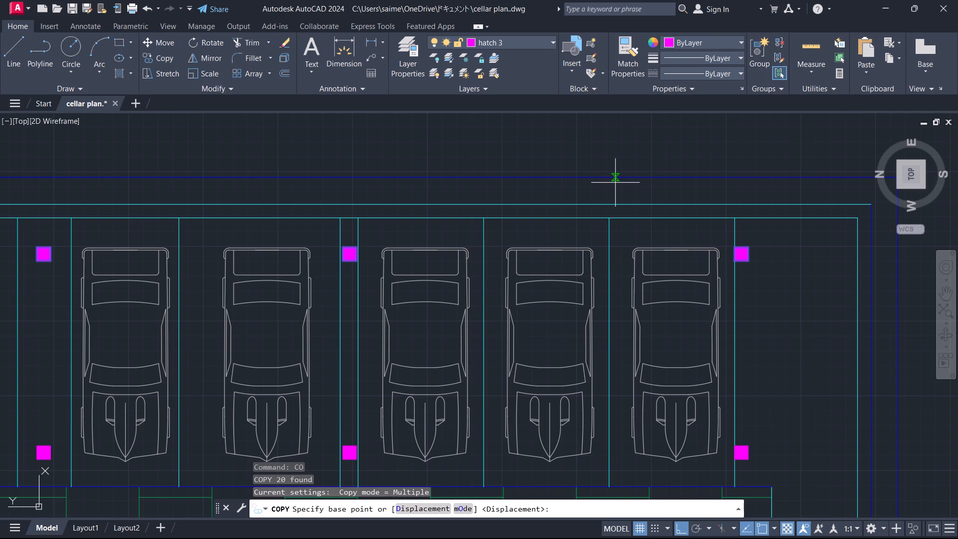
{"action": "left_click", "coordinate": [747, 261]}
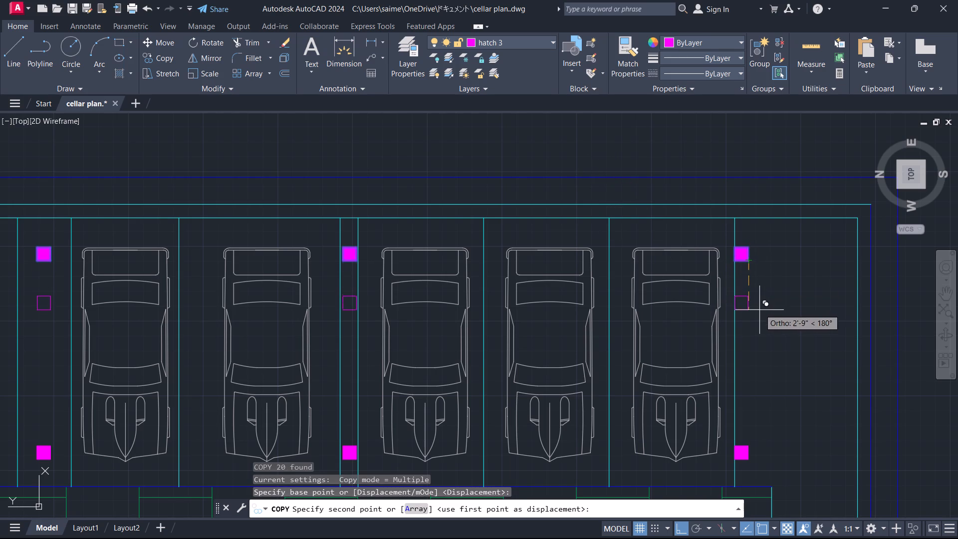
{"action": "scroll", "coordinate": [759, 308], "scroll_direction": "down", "scroll_amount": 4}
{"action": "scroll", "coordinate": [767, 340], "scroll_direction": "up", "scroll_amount": 1}
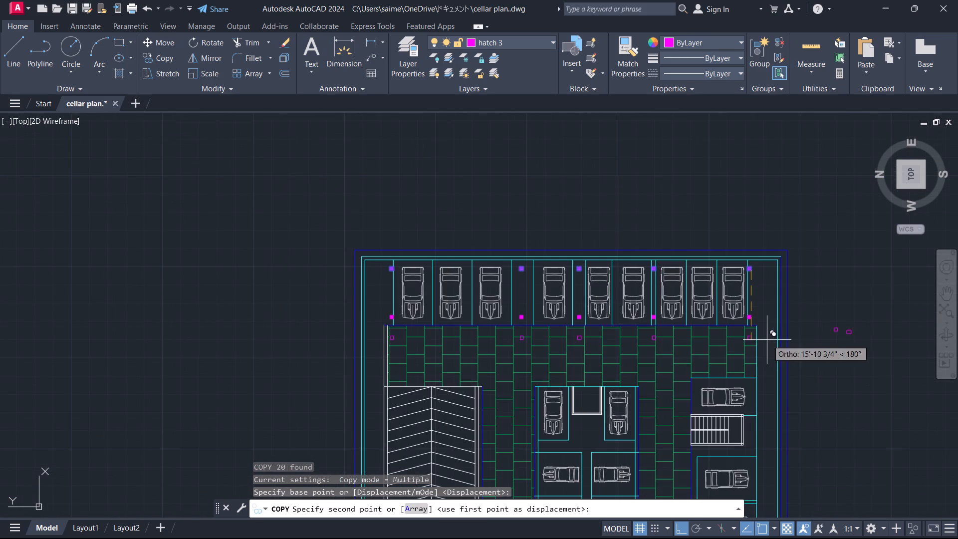
{"action": "scroll", "coordinate": [765, 392], "scroll_direction": "up", "scroll_amount": 3}
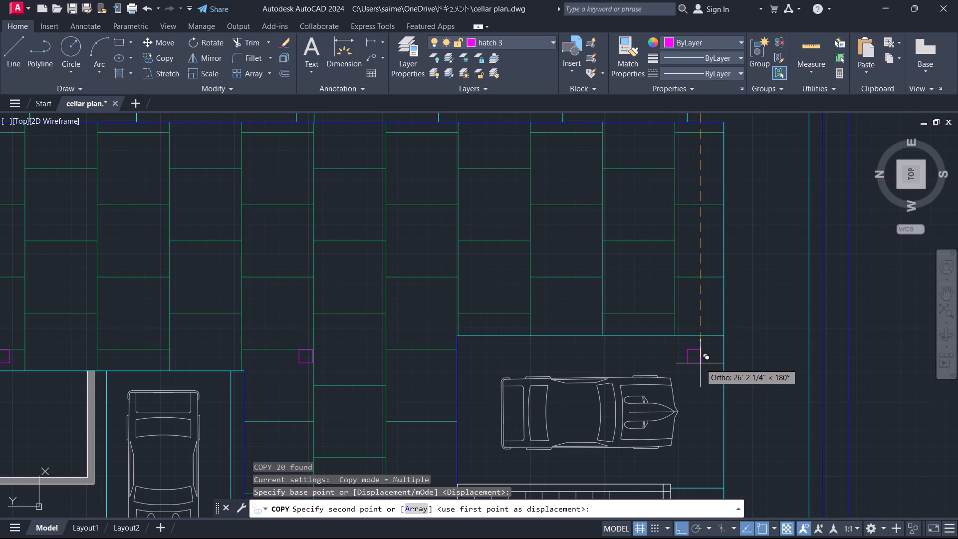
{"action": "left_click", "coordinate": [703, 336]}
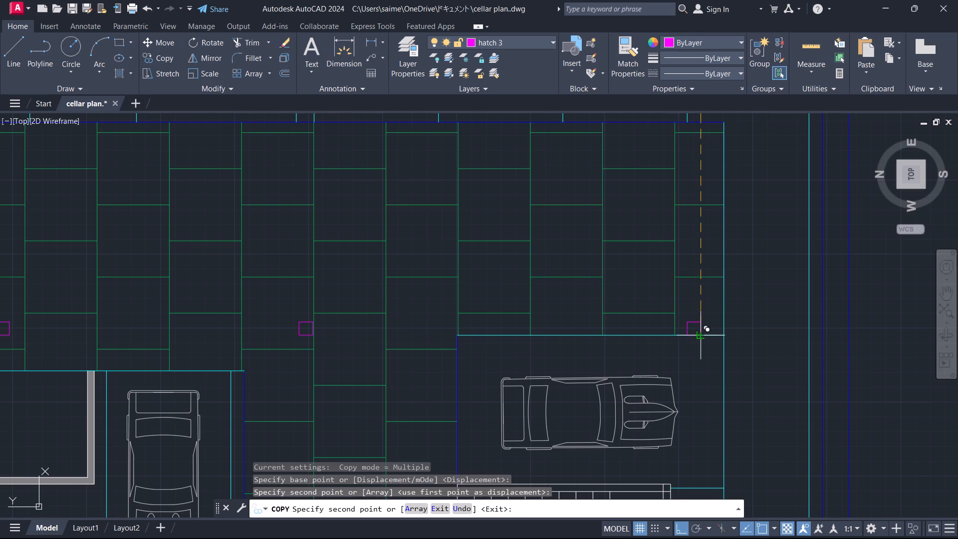
{"action": "scroll", "coordinate": [738, 304], "scroll_direction": "down", "scroll_amount": 2}
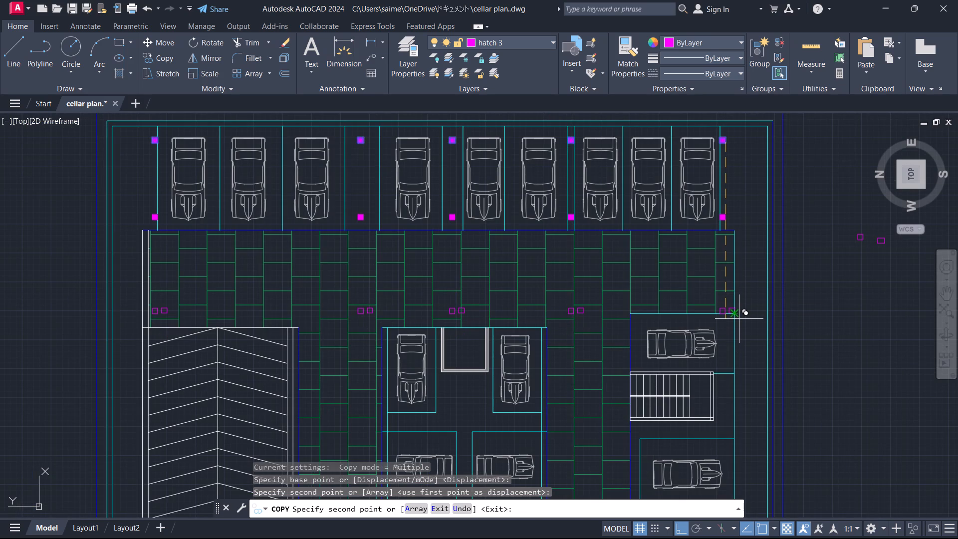
{"action": "key", "text": "Escape"}
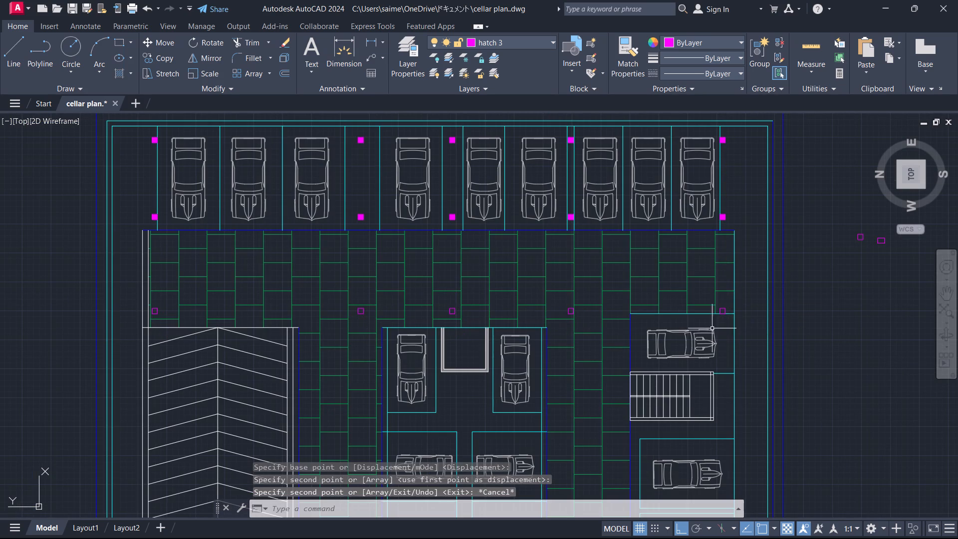
Erase the four copied pillar outlines over the green paving, keeping only the rightmost one at the bay above the stairs.
{"action": "left_click", "coordinate": [568, 311]}
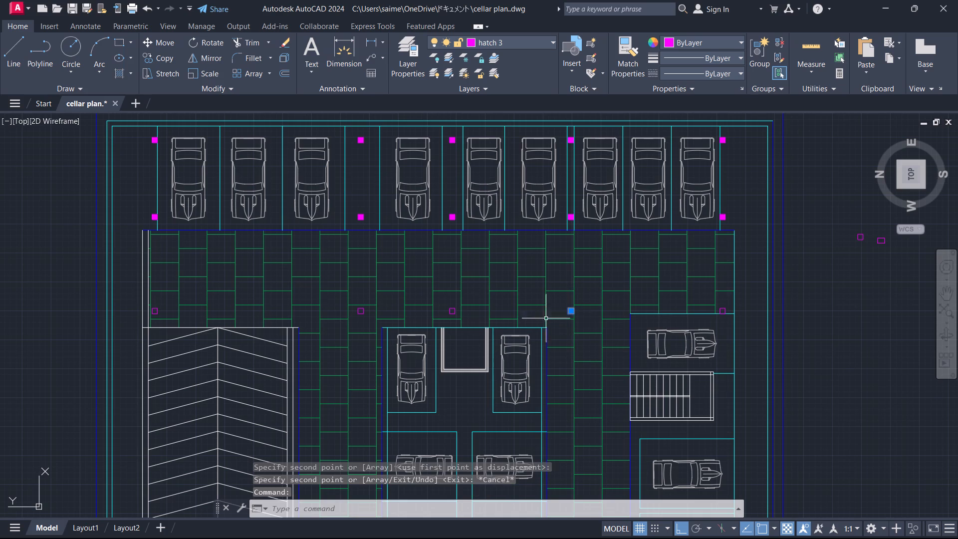
{"action": "left_click", "coordinate": [450, 311]}
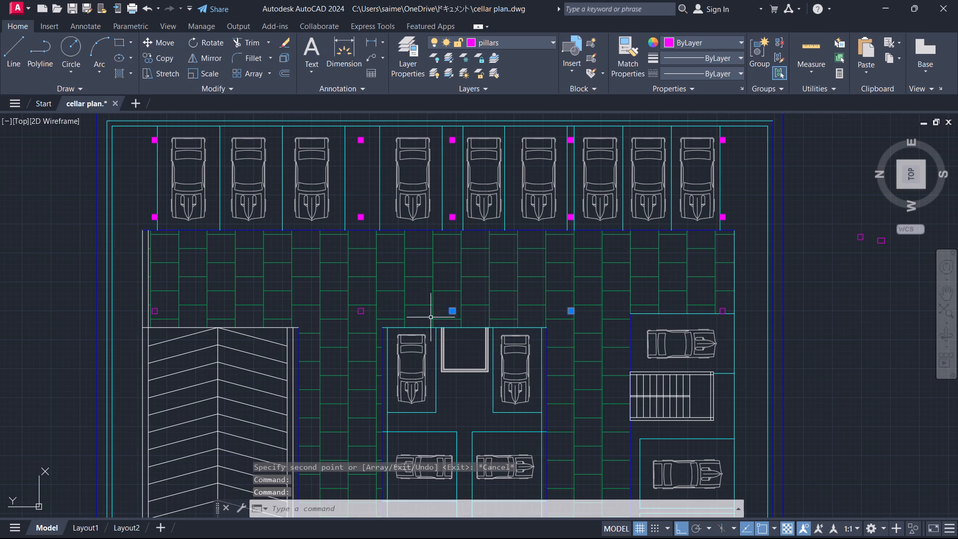
{"action": "left_click", "coordinate": [363, 311]}
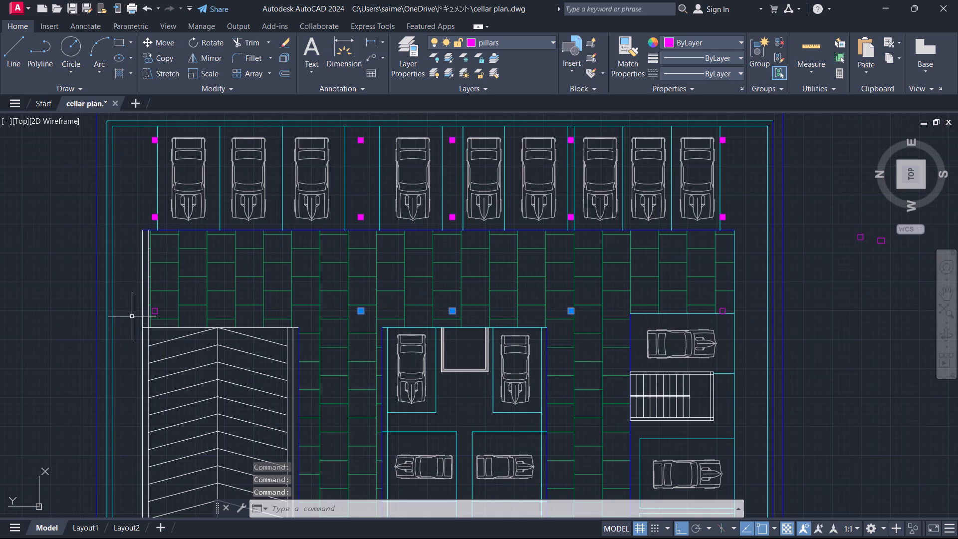
{"action": "left_click", "coordinate": [152, 310]}
{"action": "key", "text": "e"}
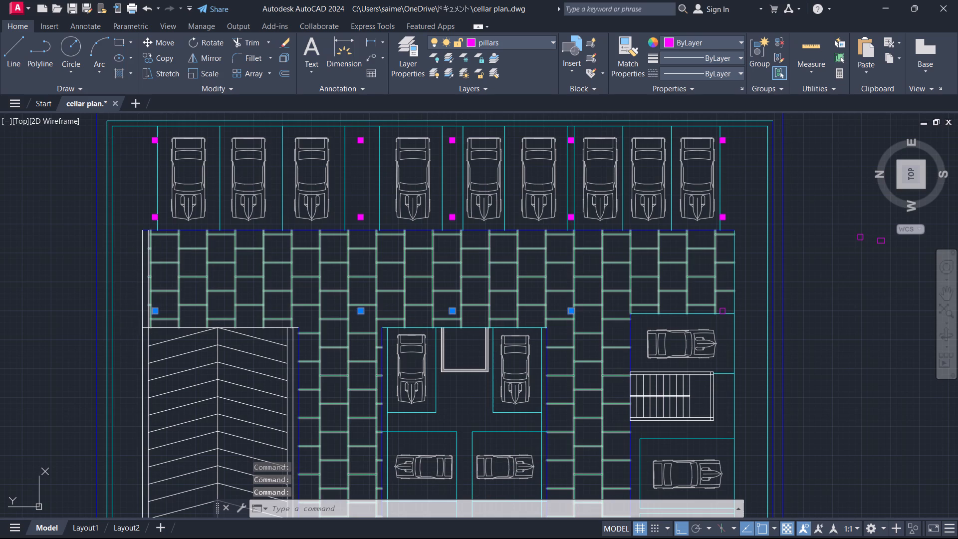
{"action": "key", "text": "Return"}
Rotate the spare rectangular pillar outline outside the plan by 270° about its upper-left corner so it stands upright.
{"action": "scroll", "coordinate": [758, 330], "scroll_direction": "up", "scroll_amount": 4}
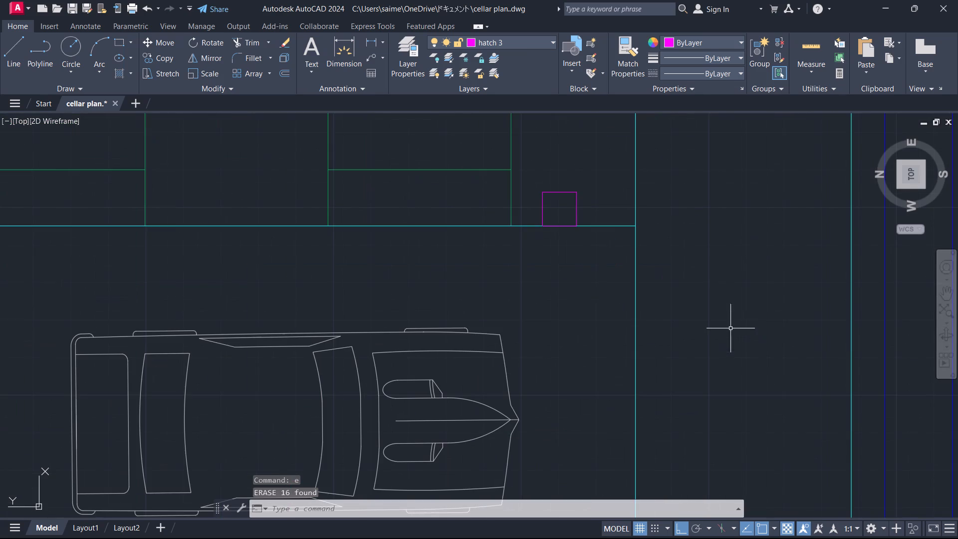
{"action": "scroll", "coordinate": [573, 206], "scroll_direction": "down", "scroll_amount": 2}
{"action": "scroll", "coordinate": [614, 197], "scroll_direction": "down", "scroll_amount": 4}
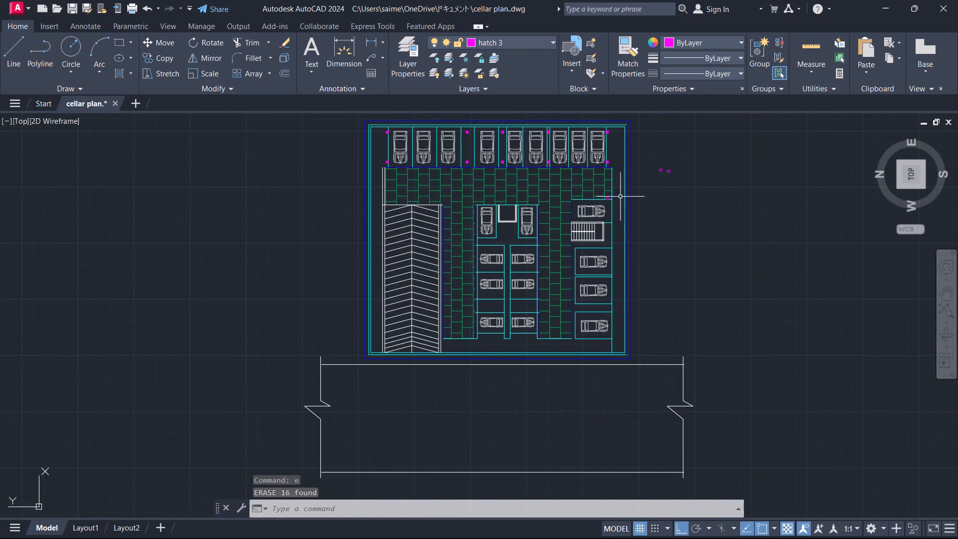
{"action": "scroll", "coordinate": [673, 173], "scroll_direction": "up", "scroll_amount": 5}
{"action": "left_click", "coordinate": [637, 149]}
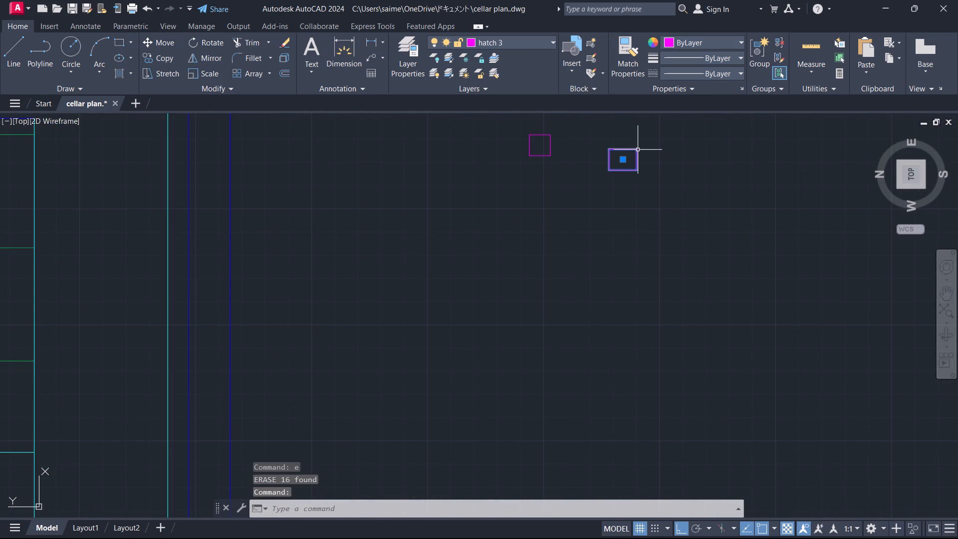
{"action": "type", "text": "ro"}
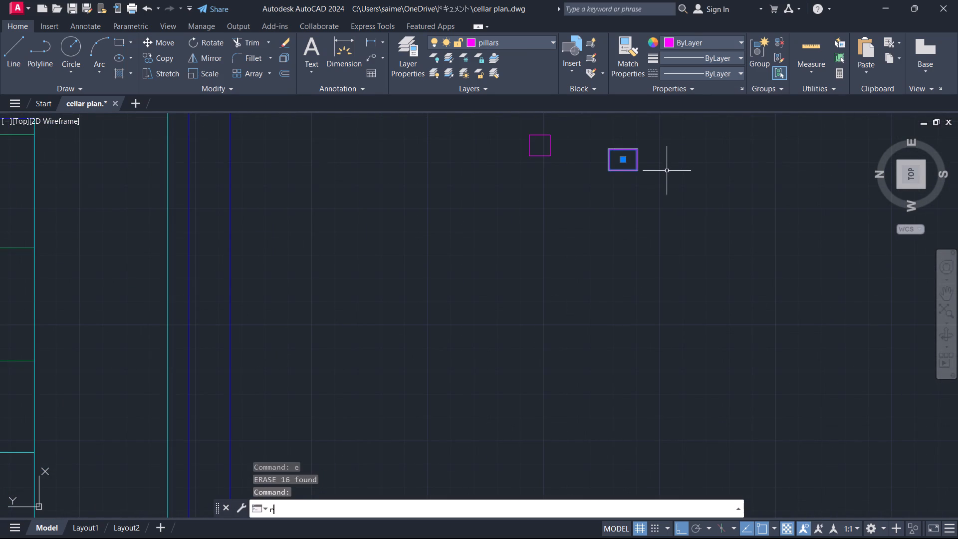
{"action": "key", "text": "Return"}
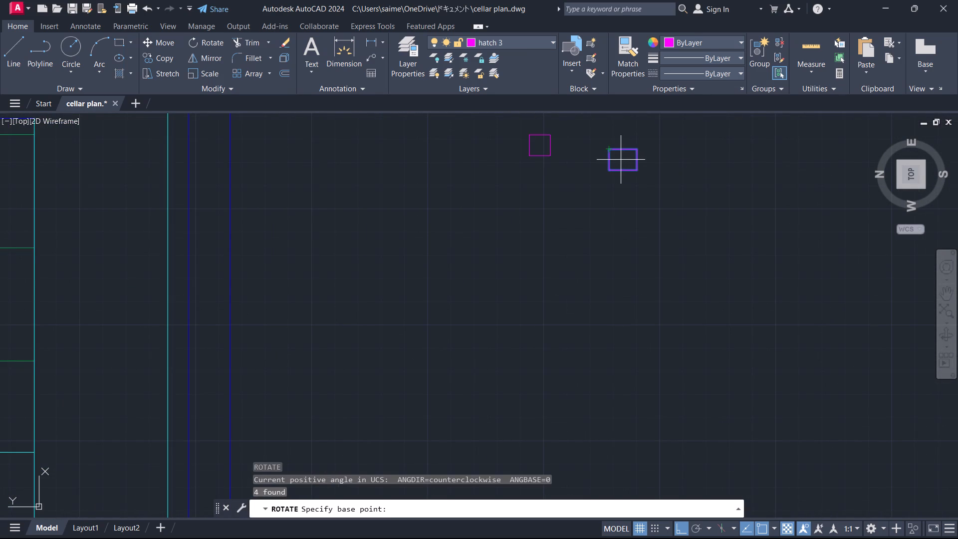
{"action": "left_click", "coordinate": [611, 148]}
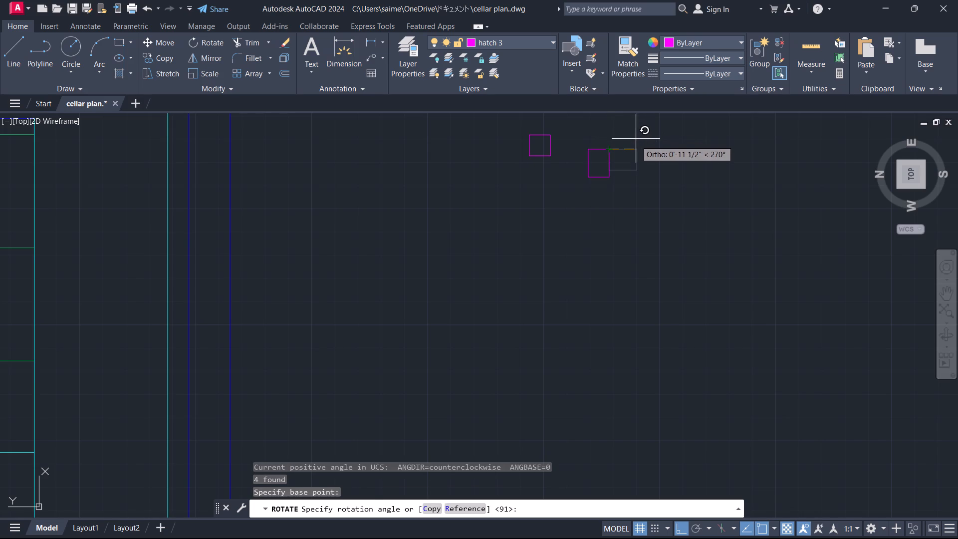
{"action": "left_click", "coordinate": [636, 141]}
Copy the upright rectangular pillar outline onto the small square outline at the upper line of the bay above the stairs.
{"action": "left_click", "coordinate": [609, 157]}
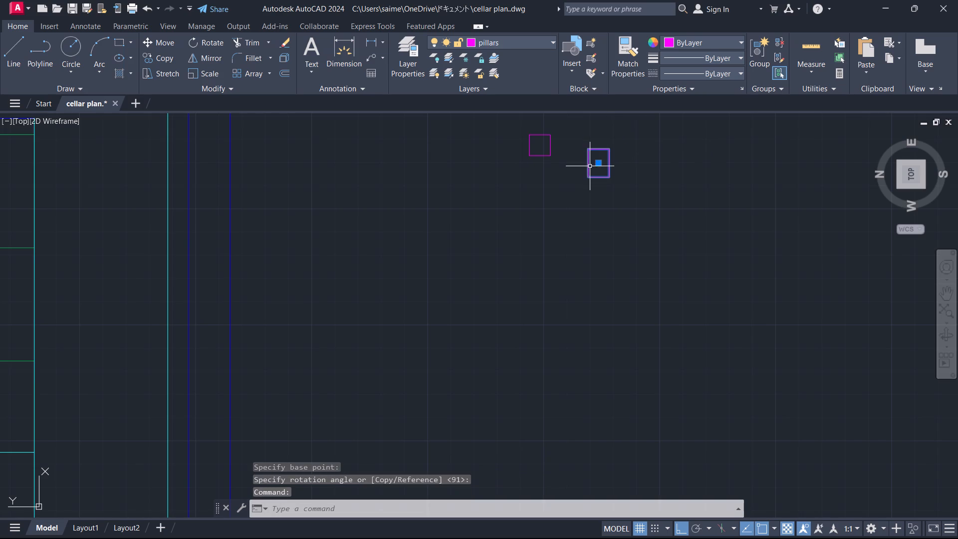
{"action": "type", "text": "co"}
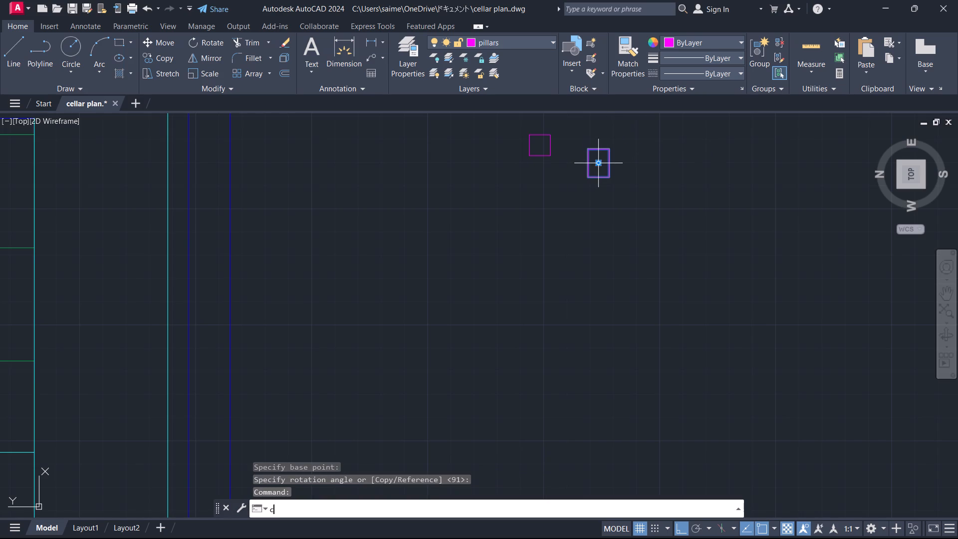
{"action": "key", "text": "Return"}
{"action": "left_click", "coordinate": [601, 162]}
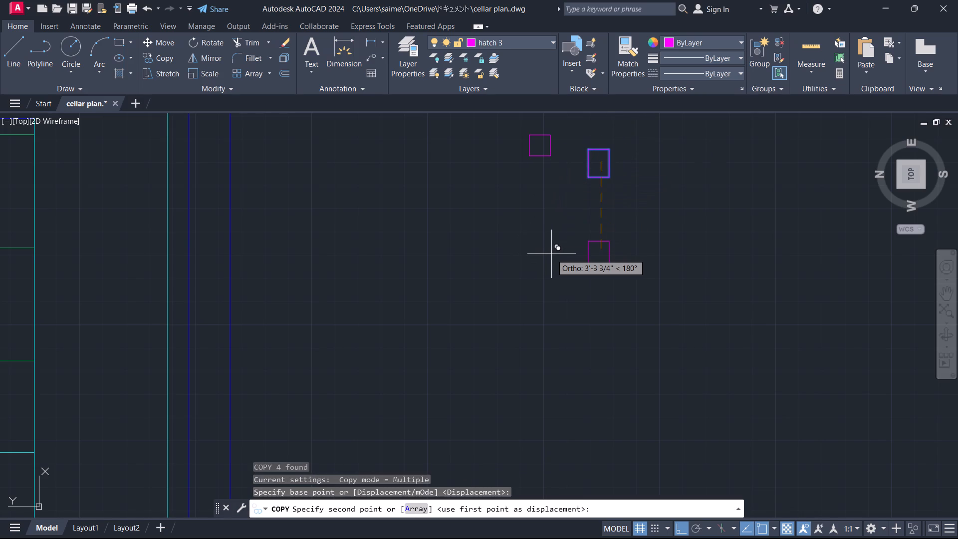
{"action": "key", "text": "F8"}
{"action": "scroll", "coordinate": [574, 242], "scroll_direction": "down", "scroll_amount": 4}
{"action": "scroll", "coordinate": [481, 264], "scroll_direction": "up", "scroll_amount": 4}
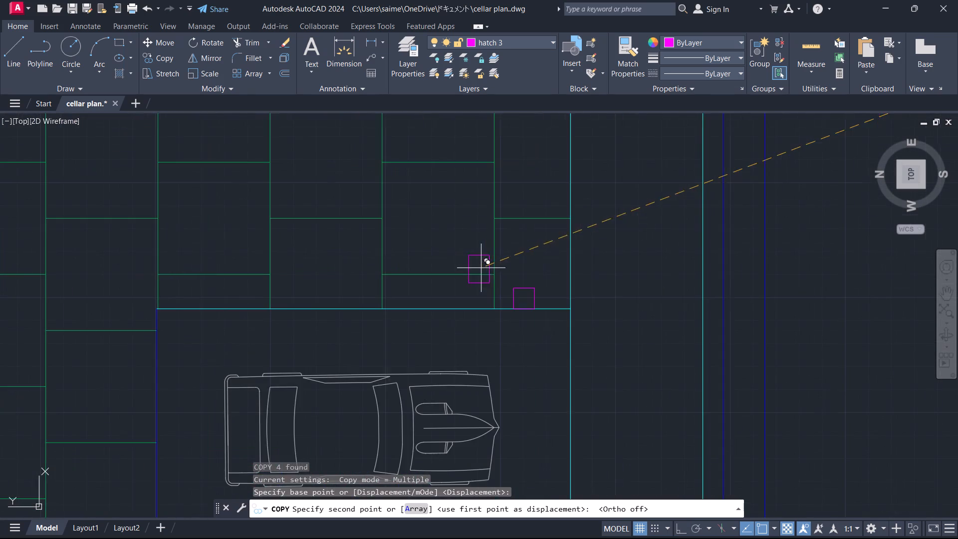
{"action": "scroll", "coordinate": [520, 293], "scroll_direction": "up", "scroll_amount": 3}
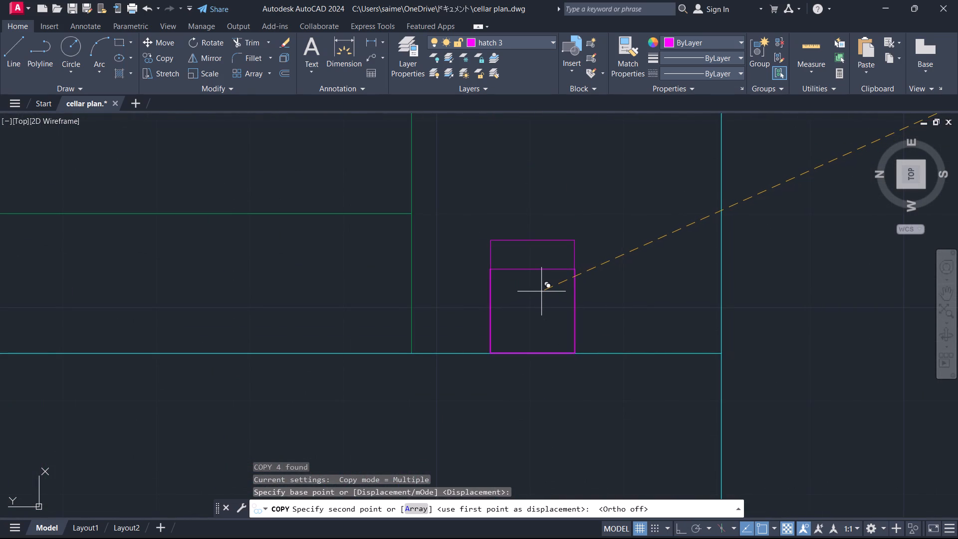
{"action": "left_click", "coordinate": [541, 291]}
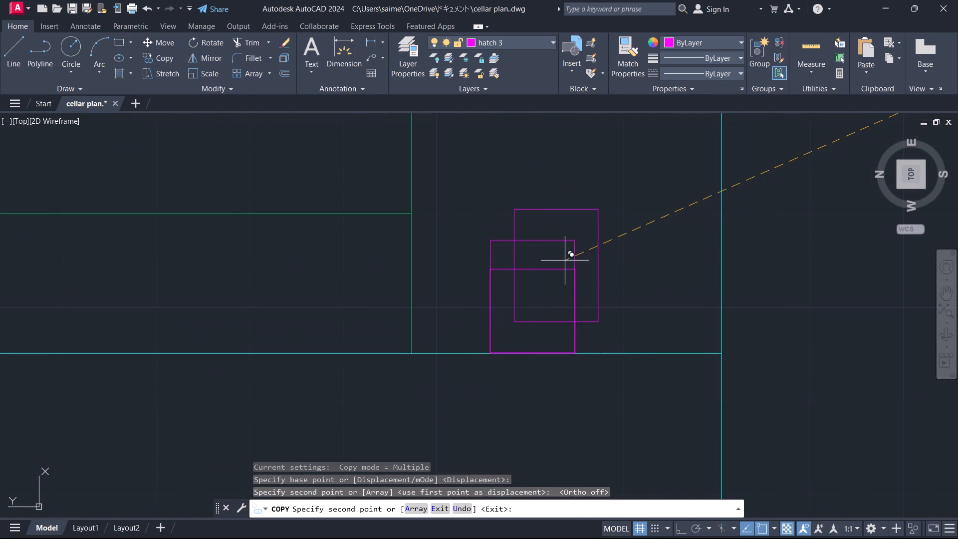
{"action": "key", "text": "Escape"}
Erase the square pillar outline overlapped by the rectangular one at the bay above the stairs.
{"action": "left_click", "coordinate": [536, 269]}
{"action": "key", "text": "e"}
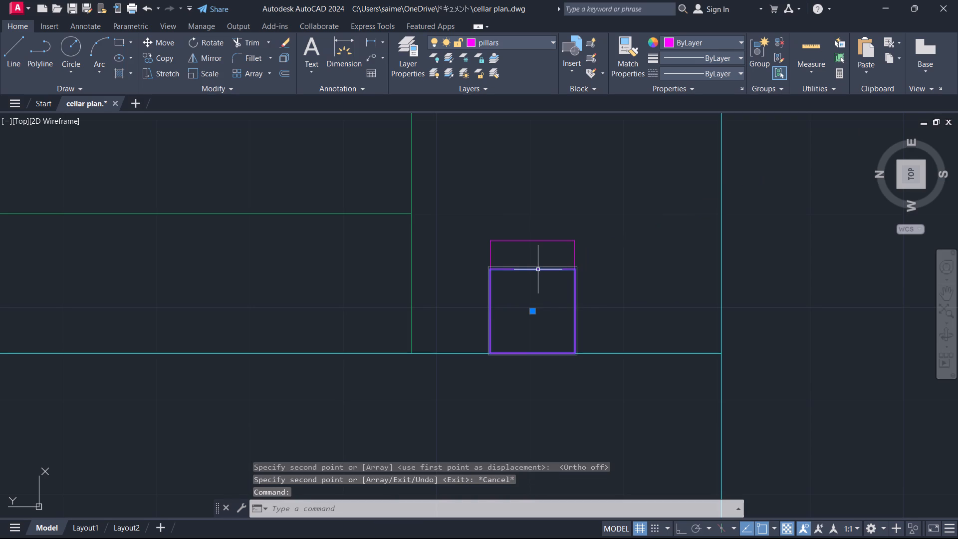
{"action": "key", "text": "Return"}
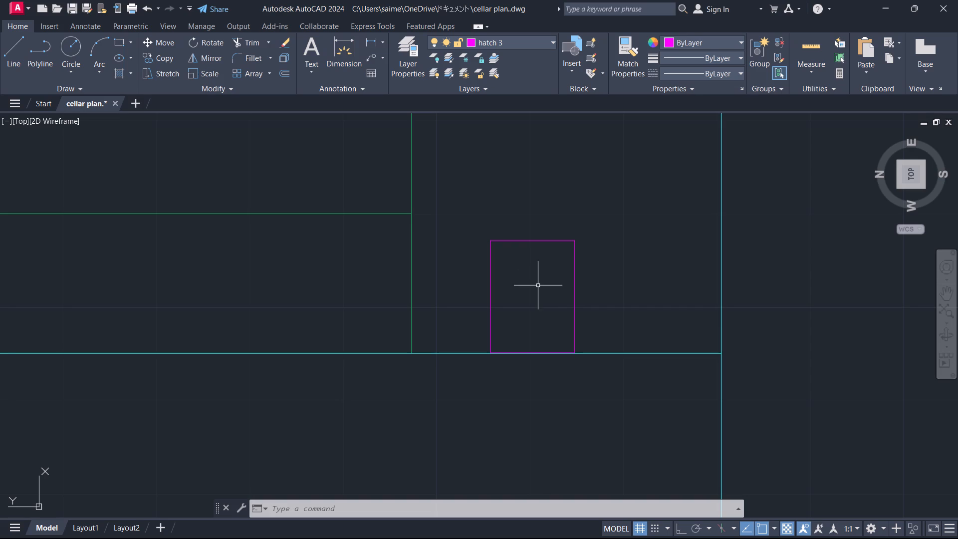
Fill the rectangular pillar outline at the bay above the stairs with the SOLID hatch pattern.
{"action": "scroll", "coordinate": [571, 273], "scroll_direction": "down", "scroll_amount": 4}
{"action": "middle_click_drag", "start_coordinate": [473, 310], "coordinate": [726, 248]}
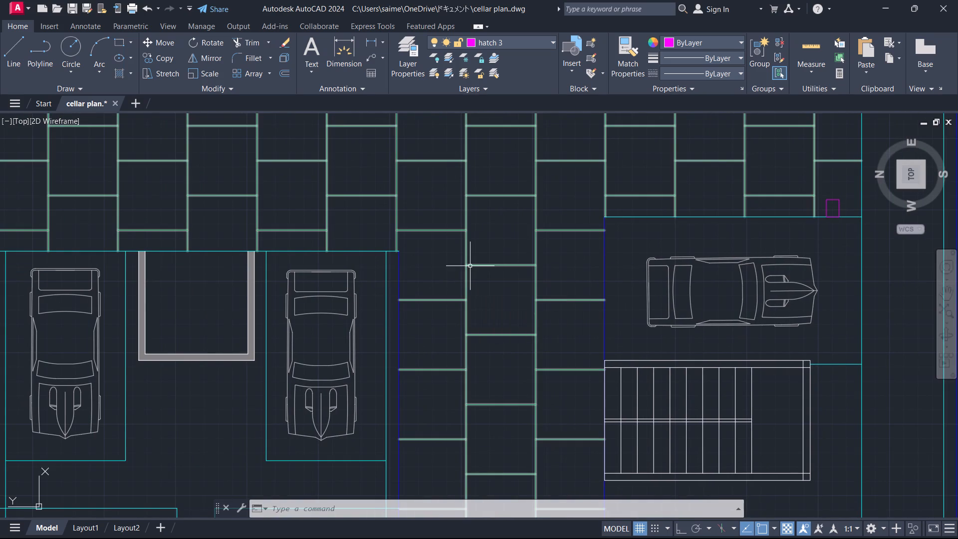
{"action": "scroll", "coordinate": [470, 266], "scroll_direction": "down", "scroll_amount": 1}
{"action": "scroll", "coordinate": [829, 255], "scroll_direction": "down", "scroll_amount": 2}
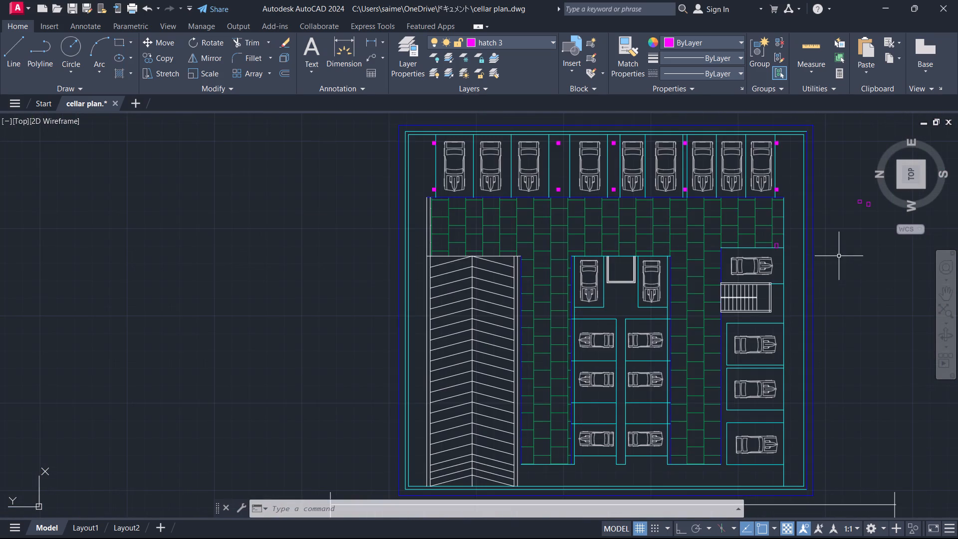
{"action": "middle_click_drag", "start_coordinate": [840, 257], "coordinate": [713, 293]}
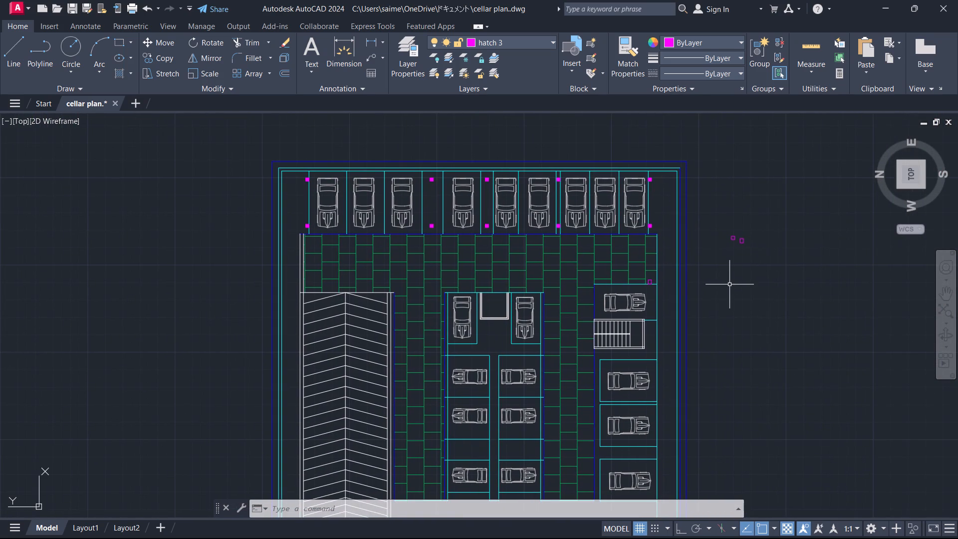
{"action": "scroll", "coordinate": [742, 270], "scroll_direction": "up", "scroll_amount": 2}
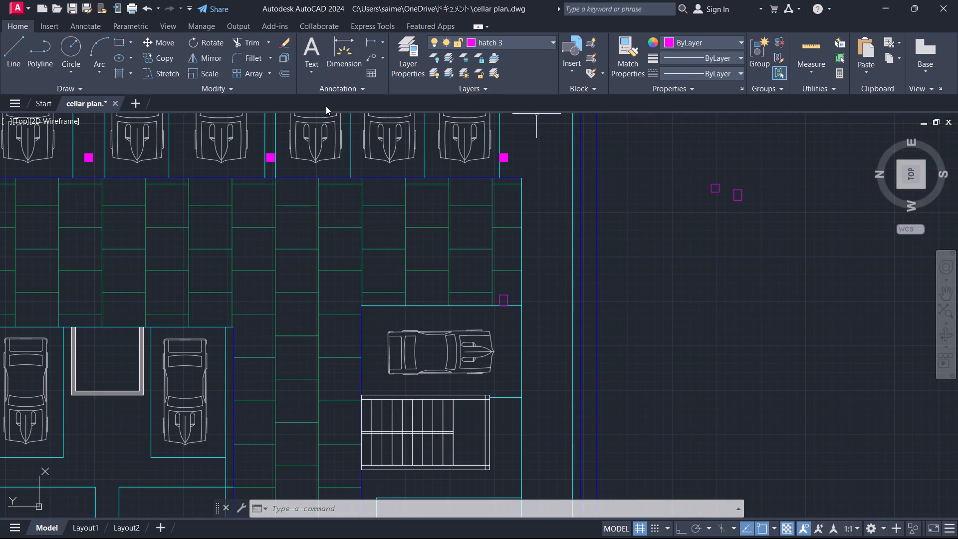
{"action": "left_click", "coordinate": [119, 74]}
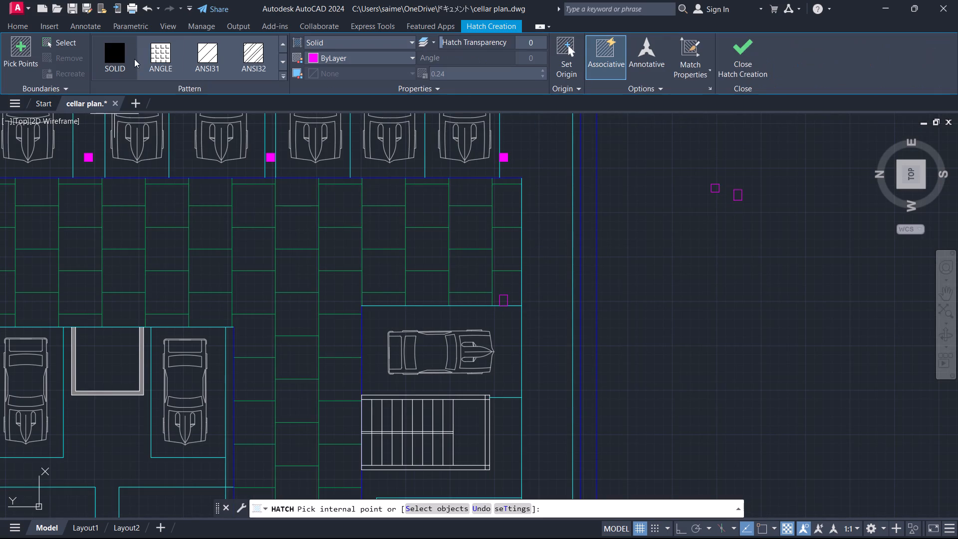
{"action": "left_click", "coordinate": [112, 57]}
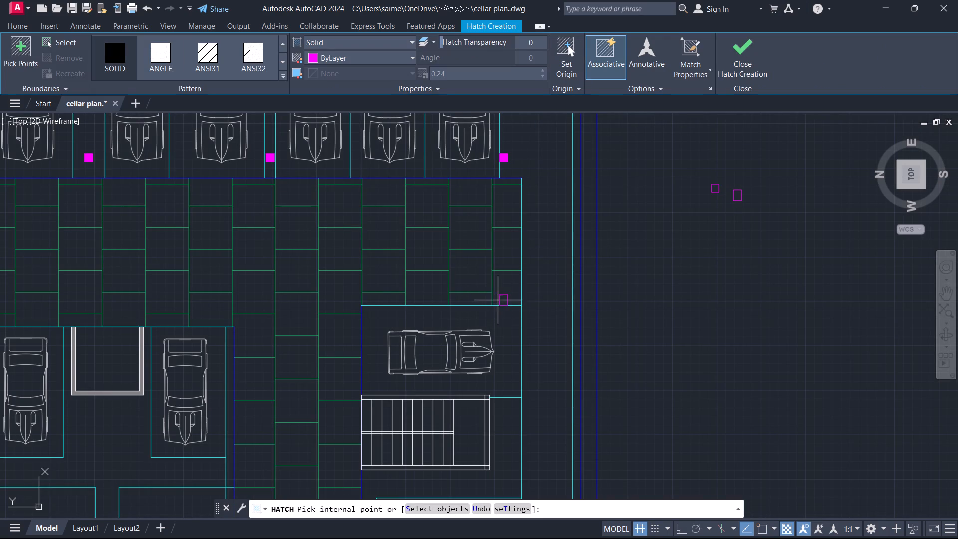
{"action": "left_click", "coordinate": [506, 297]}
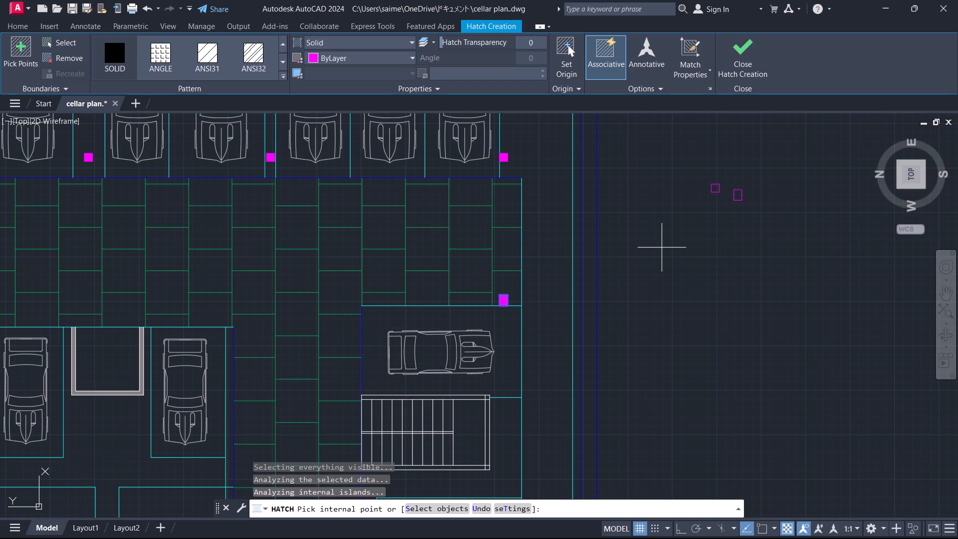
{"action": "key", "text": "Escape"}
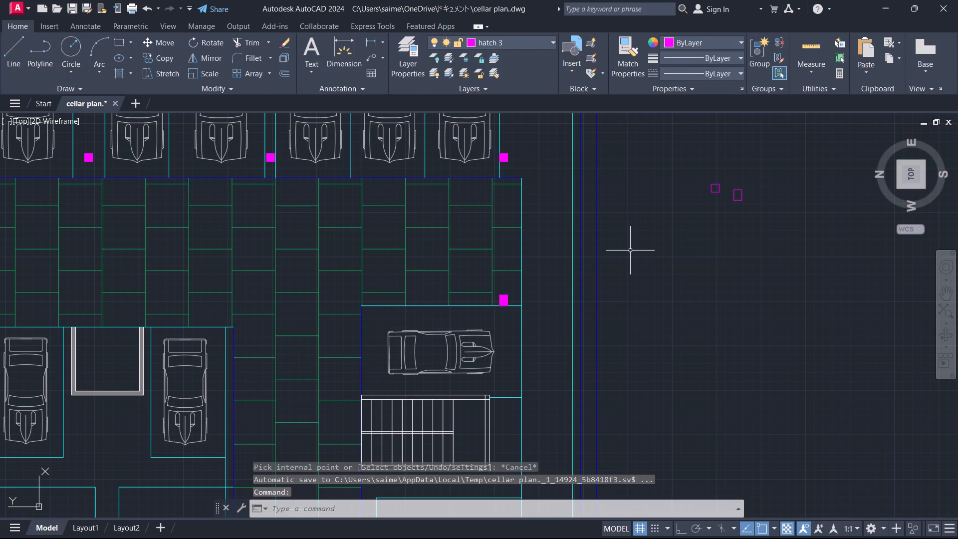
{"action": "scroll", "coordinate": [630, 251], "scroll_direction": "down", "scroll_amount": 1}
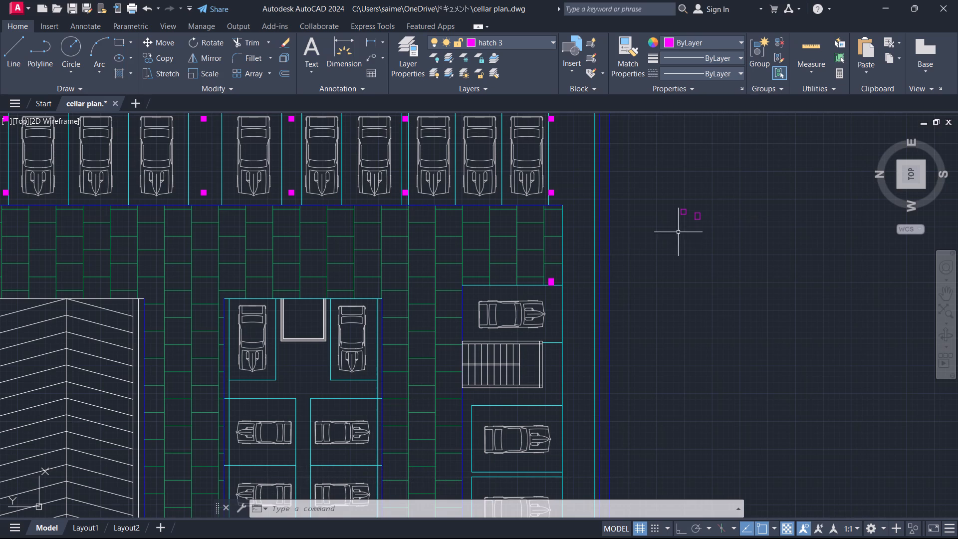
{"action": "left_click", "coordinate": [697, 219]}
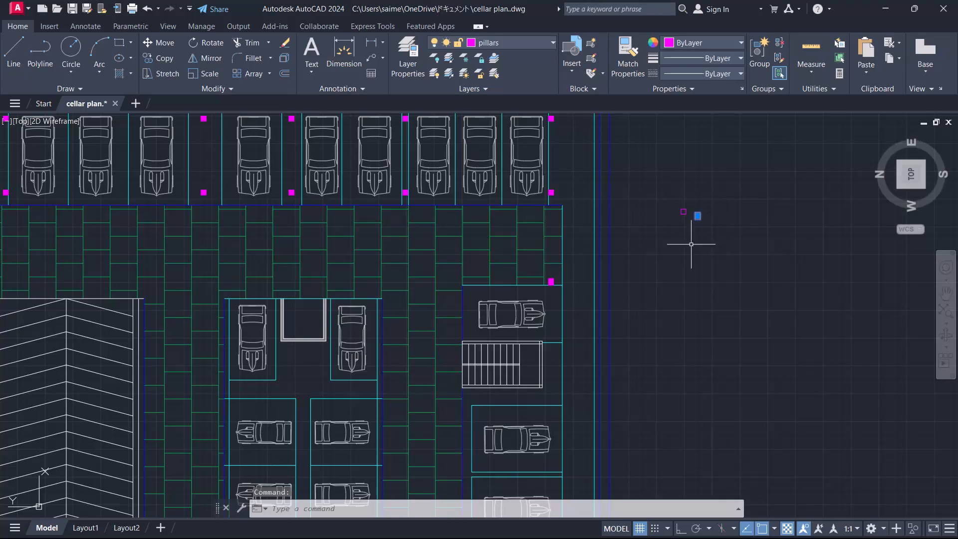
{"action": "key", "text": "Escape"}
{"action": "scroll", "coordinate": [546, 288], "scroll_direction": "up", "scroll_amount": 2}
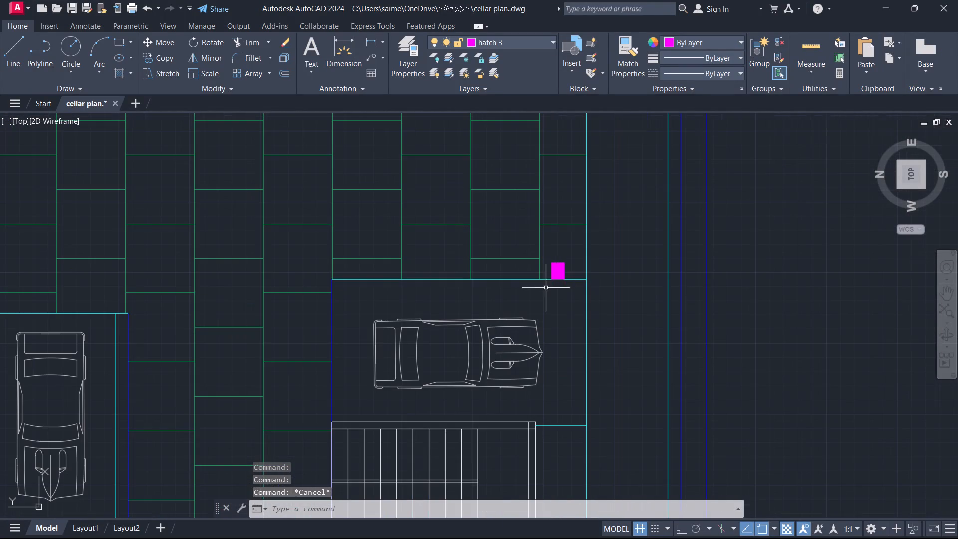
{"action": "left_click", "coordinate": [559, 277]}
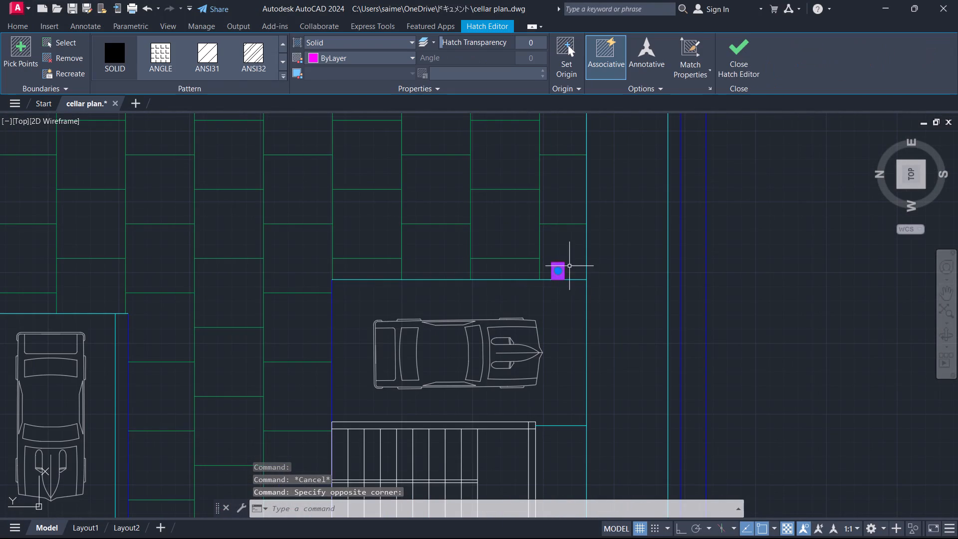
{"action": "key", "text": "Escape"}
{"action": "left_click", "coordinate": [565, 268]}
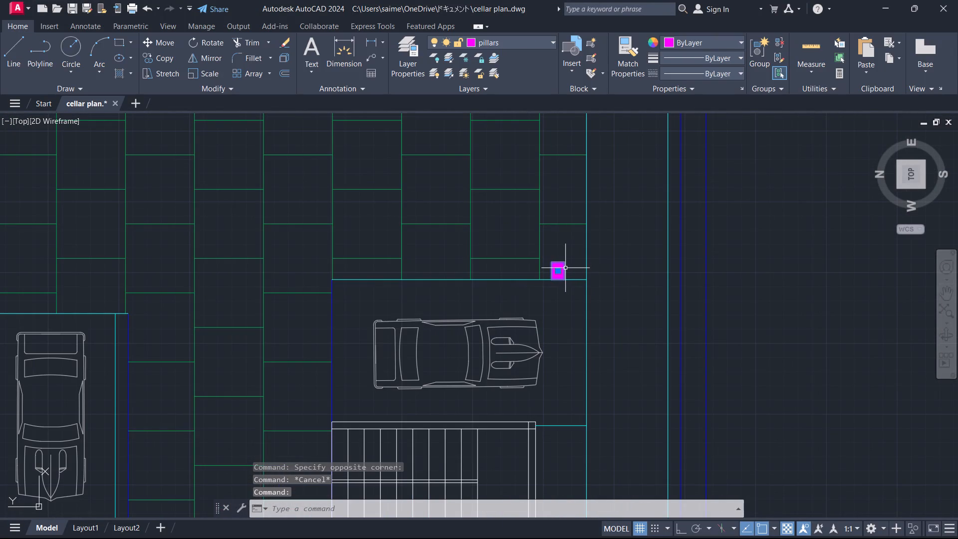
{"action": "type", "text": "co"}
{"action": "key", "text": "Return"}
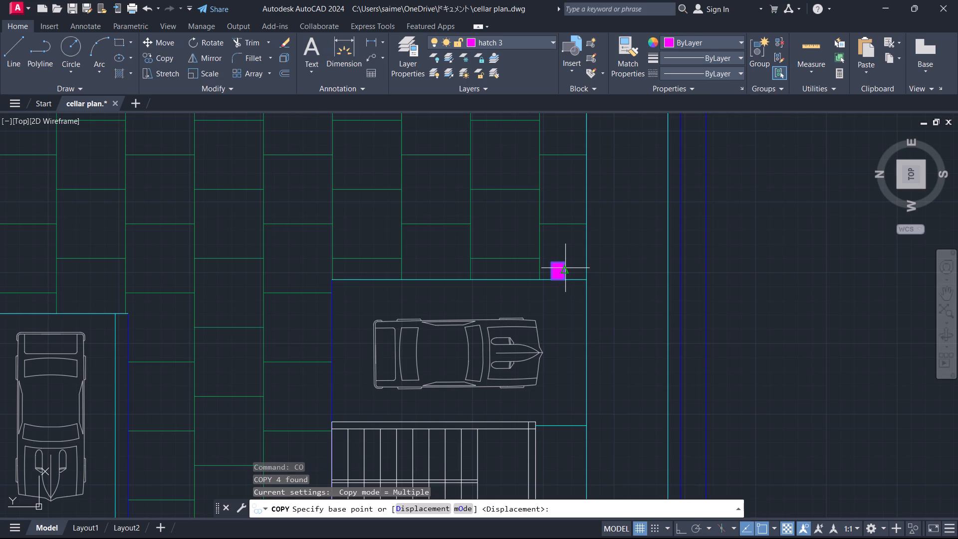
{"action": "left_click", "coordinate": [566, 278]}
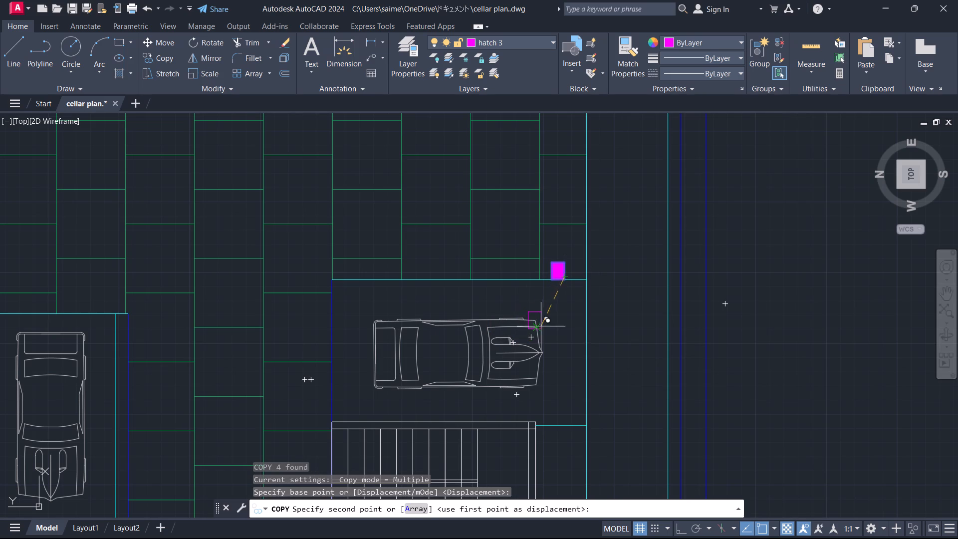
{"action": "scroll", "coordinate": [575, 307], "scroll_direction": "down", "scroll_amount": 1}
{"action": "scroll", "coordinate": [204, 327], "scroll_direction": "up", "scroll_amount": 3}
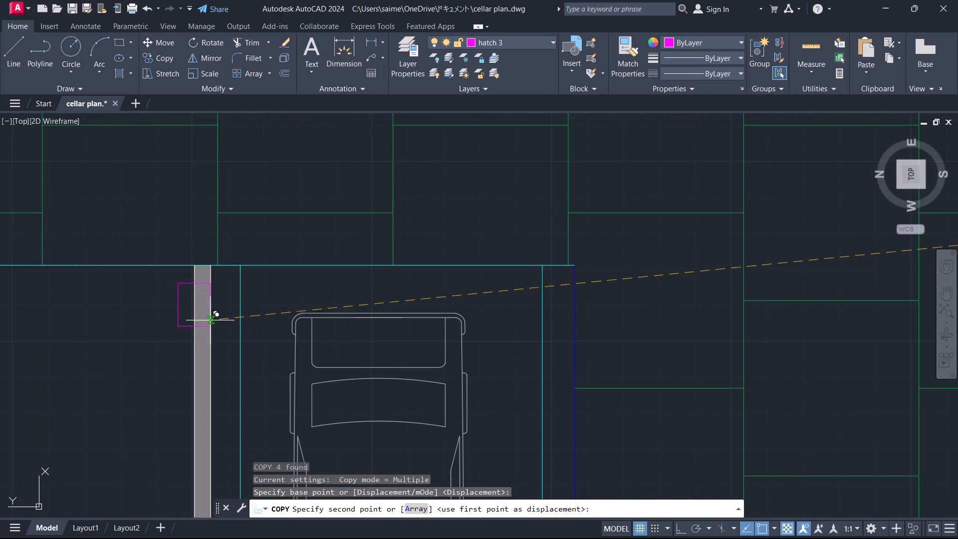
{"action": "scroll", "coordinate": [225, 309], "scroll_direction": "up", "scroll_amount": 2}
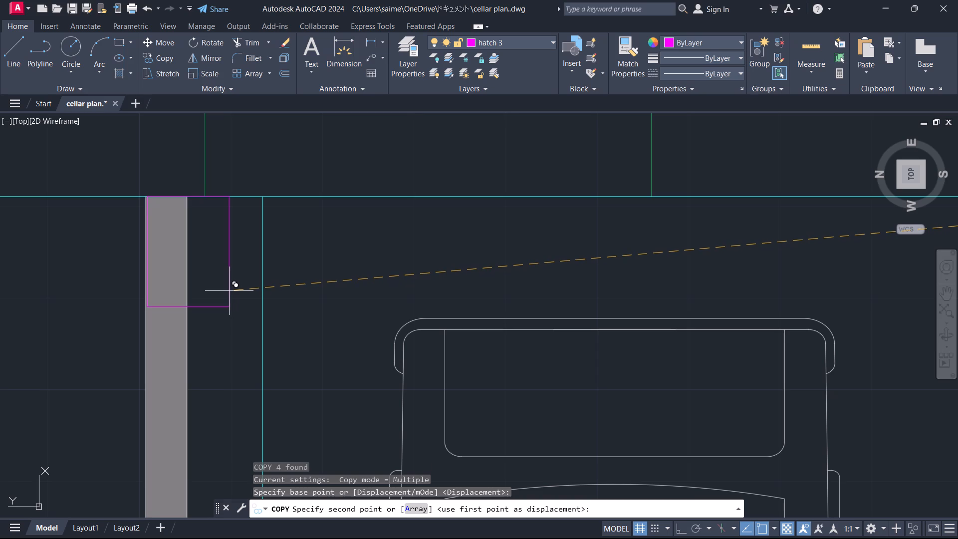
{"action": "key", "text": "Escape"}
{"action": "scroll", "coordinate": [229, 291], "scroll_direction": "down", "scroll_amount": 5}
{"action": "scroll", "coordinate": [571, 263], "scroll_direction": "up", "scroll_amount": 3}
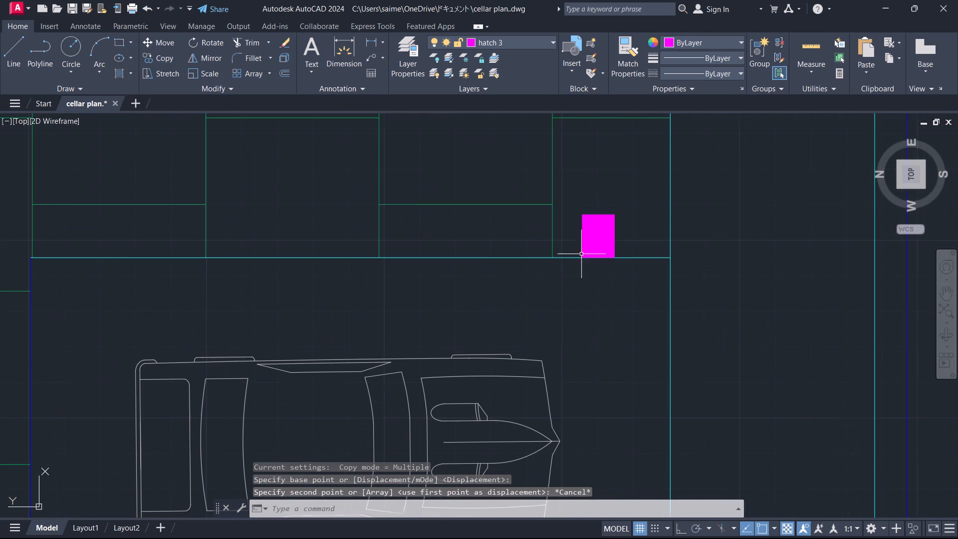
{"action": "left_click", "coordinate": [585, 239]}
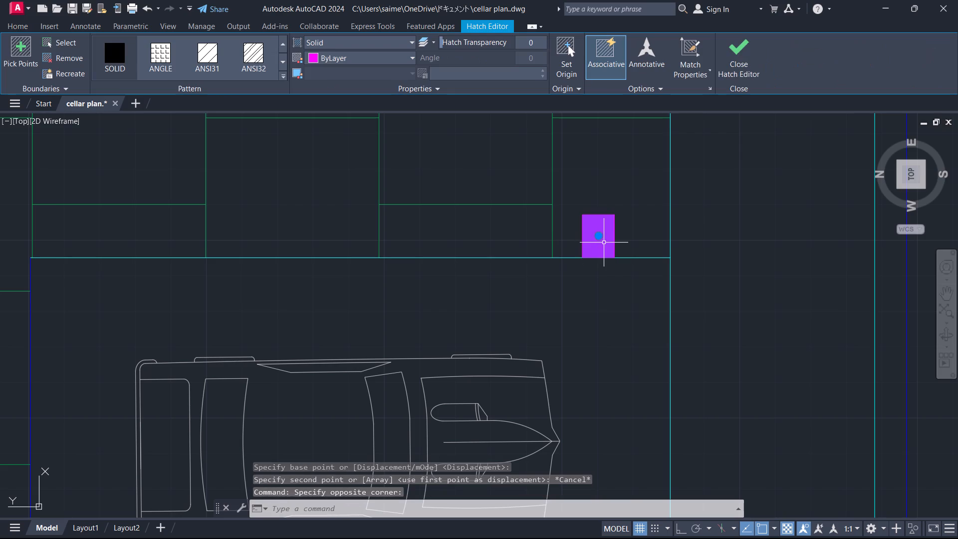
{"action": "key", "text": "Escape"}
Copy the rectangular pillar outline from the bay above the stairs onto the upper ends of both side walls of the grey U-shaped enclosure.
{"action": "left_click", "coordinate": [581, 221]}
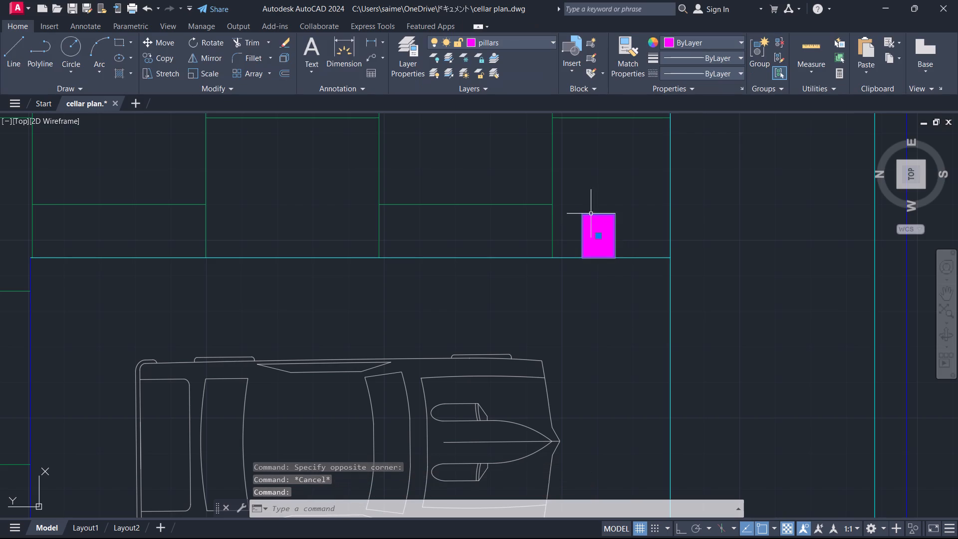
{"action": "type", "text": "co"}
{"action": "key", "text": "Return"}
{"action": "left_click", "coordinate": [577, 258]}
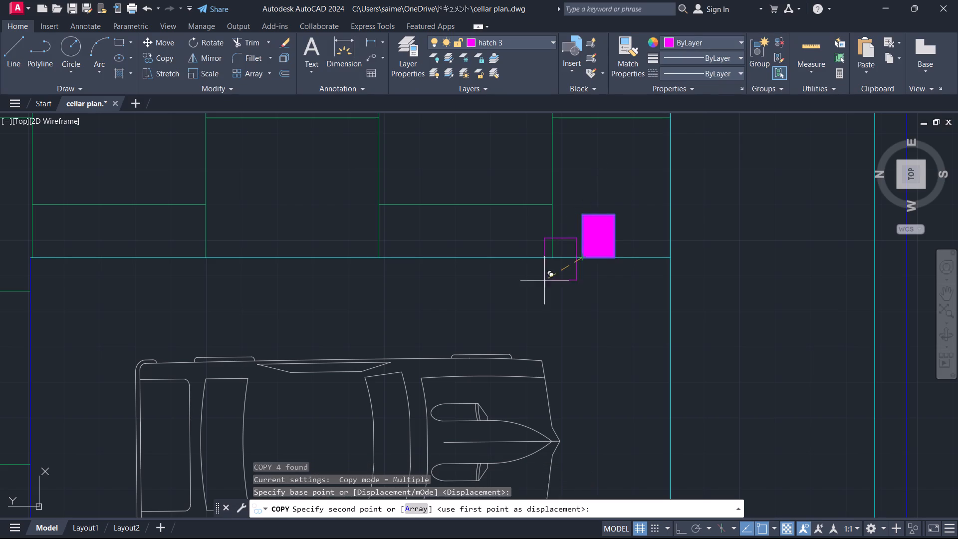
{"action": "scroll", "coordinate": [555, 298], "scroll_direction": "down", "scroll_amount": 3}
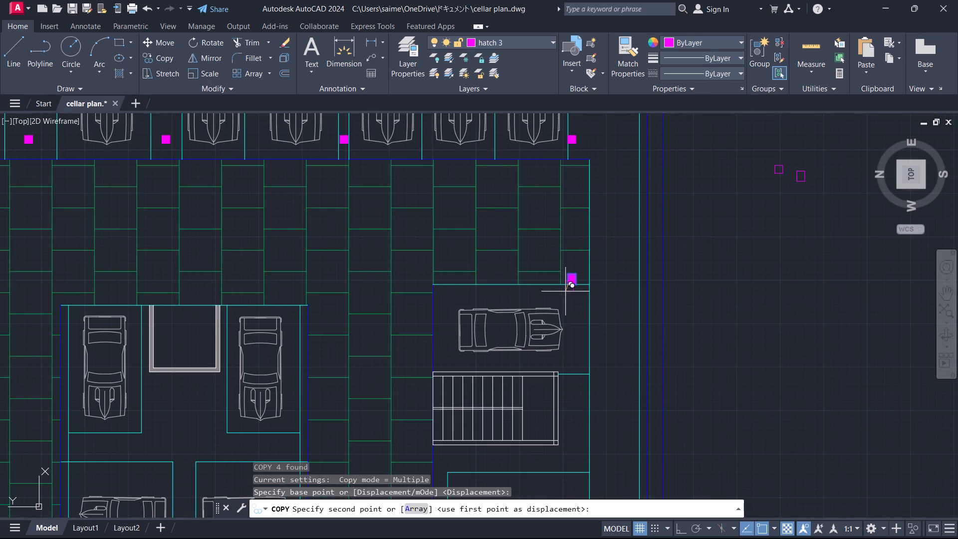
{"action": "scroll", "coordinate": [197, 317], "scroll_direction": "up", "scroll_amount": 3}
{"action": "scroll", "coordinate": [247, 300], "scroll_direction": "up", "scroll_amount": 2}
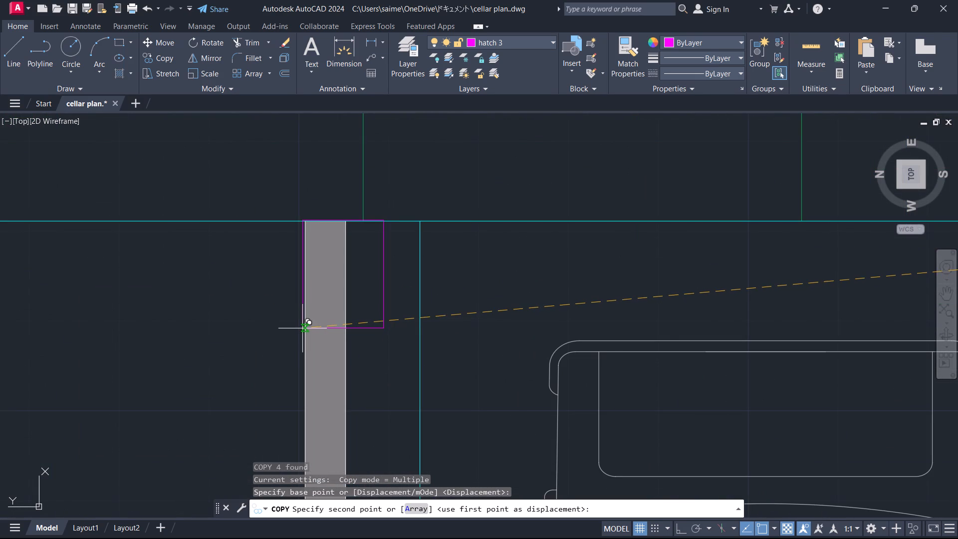
{"action": "left_click", "coordinate": [305, 329]}
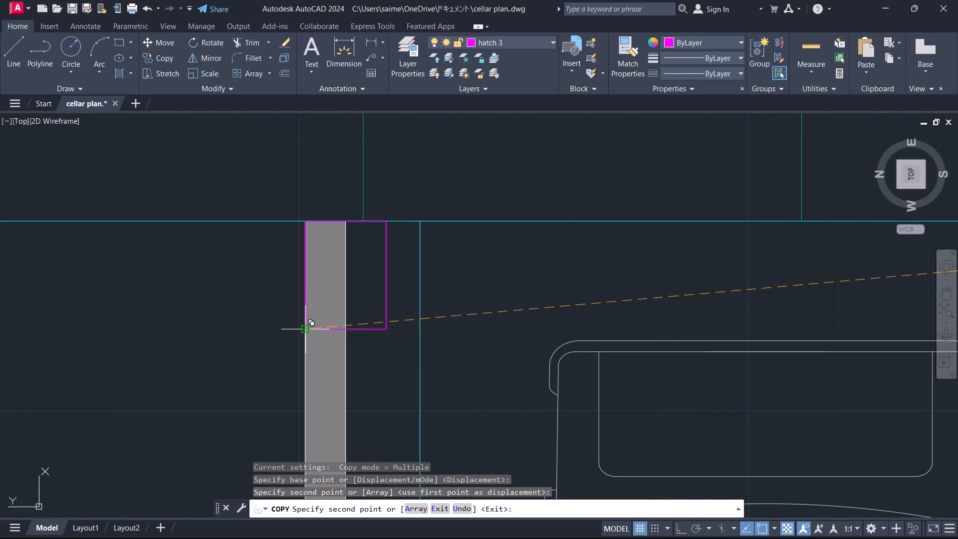
{"action": "scroll", "coordinate": [358, 300], "scroll_direction": "down", "scroll_amount": 2}
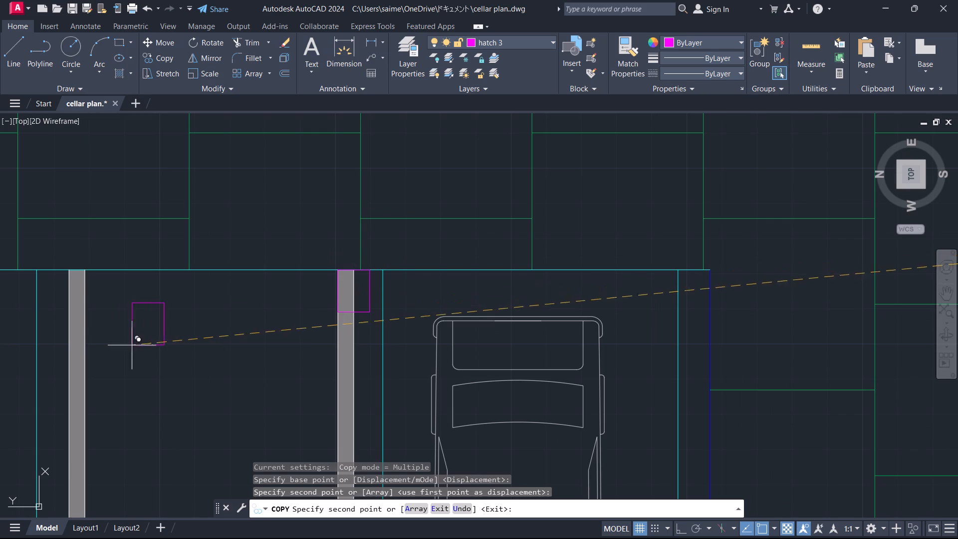
{"action": "scroll", "coordinate": [61, 320], "scroll_direction": "up", "scroll_amount": 2}
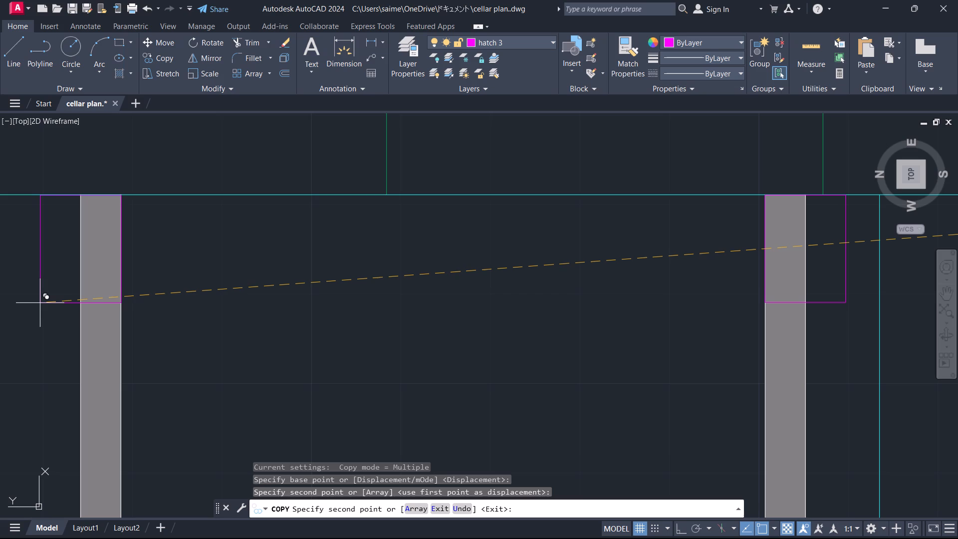
{"action": "left_click", "coordinate": [40, 303]}
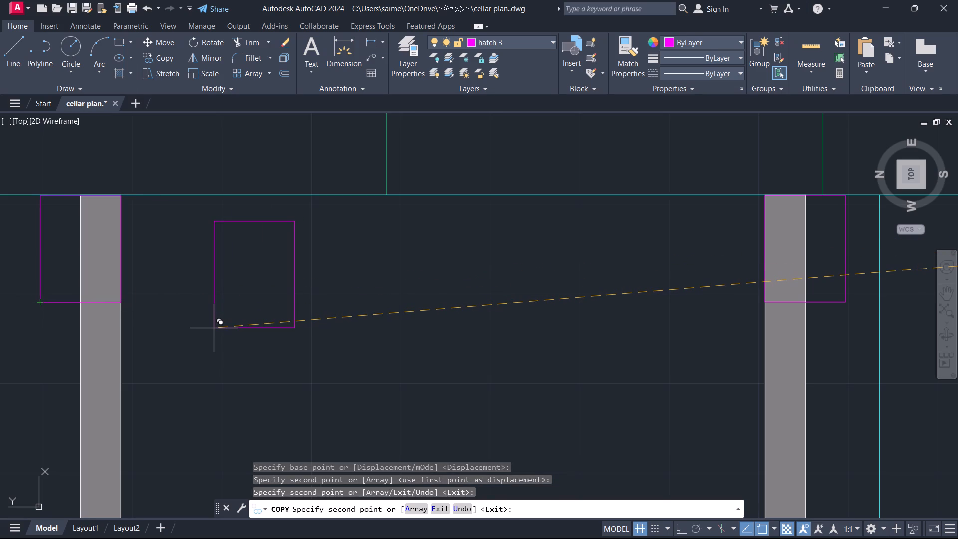
{"action": "key", "text": "Escape"}
Fill the parts of the two pillar outlines outside the grey U-shaped walls with the SOLID hatch pattern.
{"action": "scroll", "coordinate": [230, 318], "scroll_direction": "down", "scroll_amount": 3}
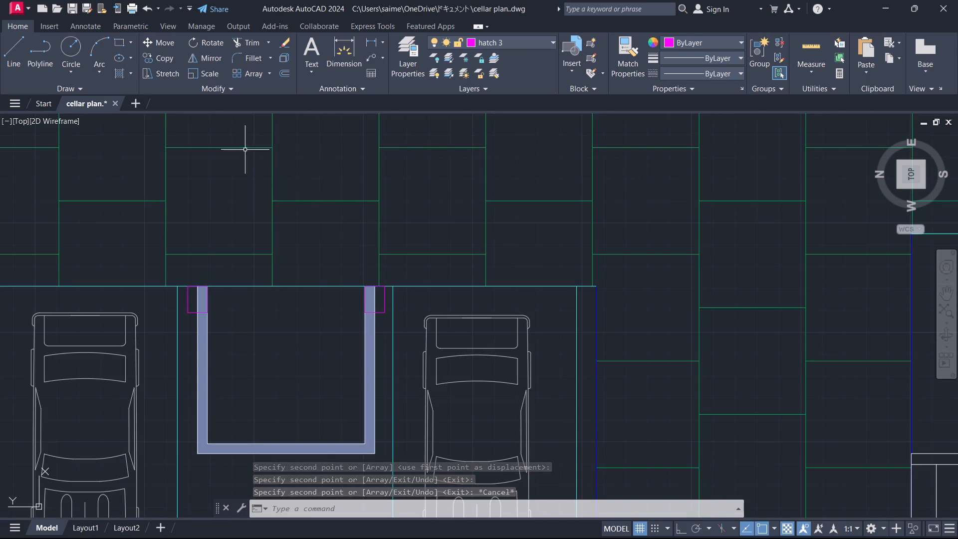
{"action": "left_click", "coordinate": [120, 72]}
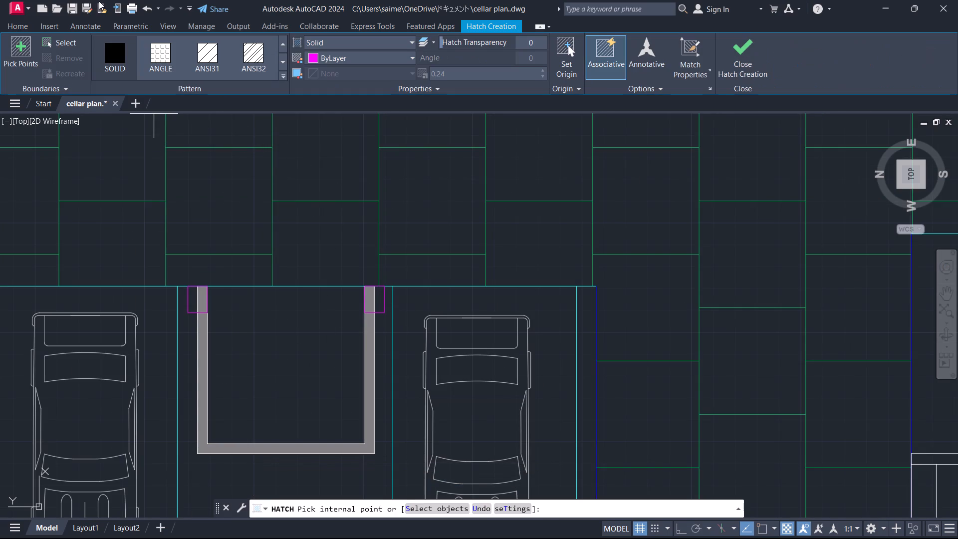
{"action": "left_click", "coordinate": [112, 52]}
{"action": "left_click", "coordinate": [375, 302]}
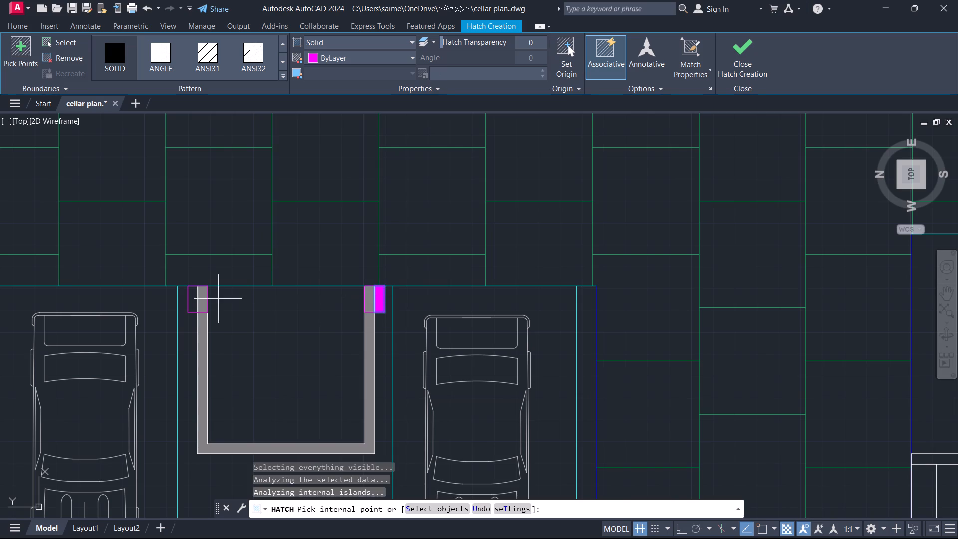
{"action": "left_click", "coordinate": [197, 301]}
{"action": "key", "text": "Escape"}
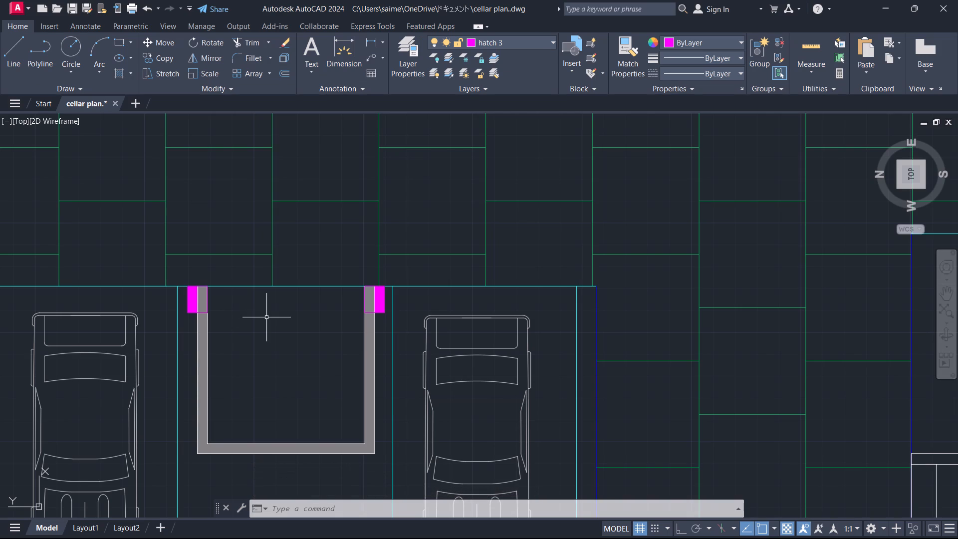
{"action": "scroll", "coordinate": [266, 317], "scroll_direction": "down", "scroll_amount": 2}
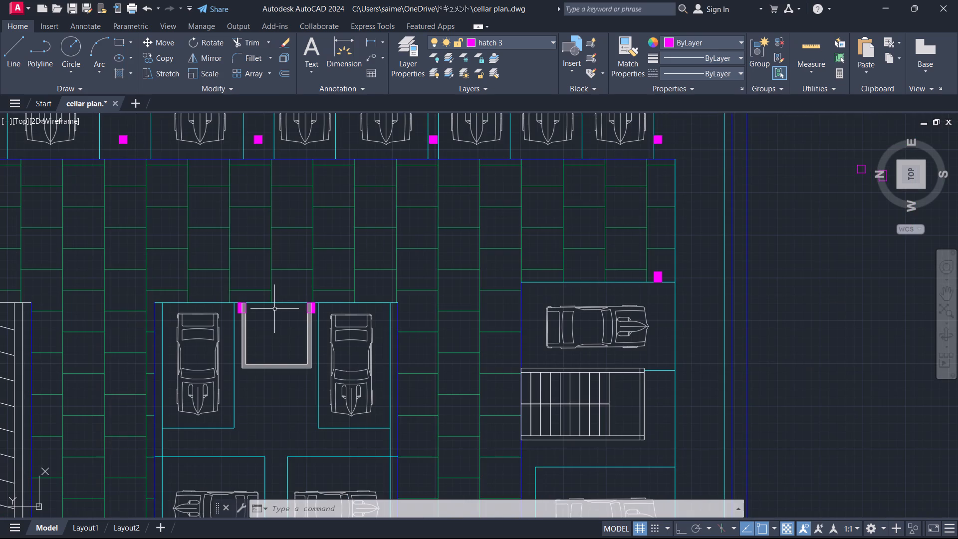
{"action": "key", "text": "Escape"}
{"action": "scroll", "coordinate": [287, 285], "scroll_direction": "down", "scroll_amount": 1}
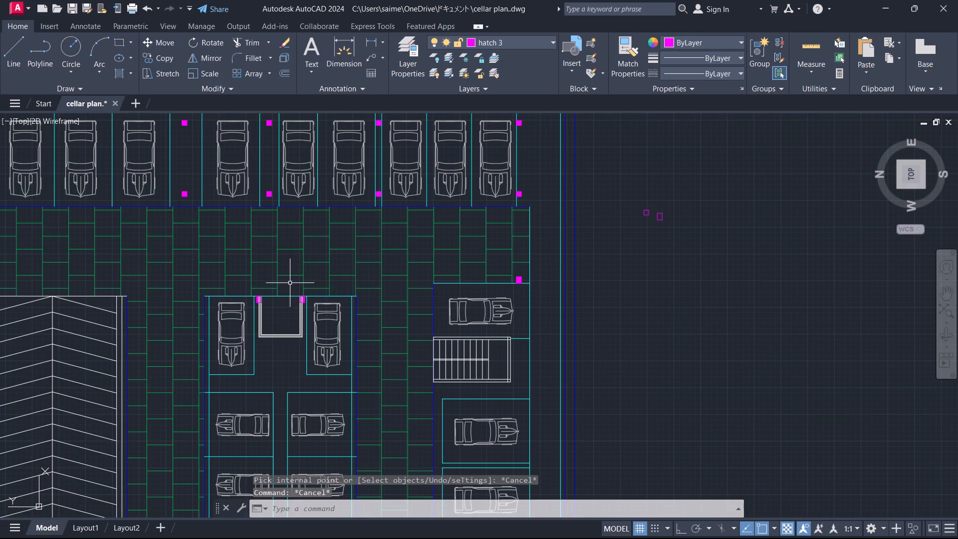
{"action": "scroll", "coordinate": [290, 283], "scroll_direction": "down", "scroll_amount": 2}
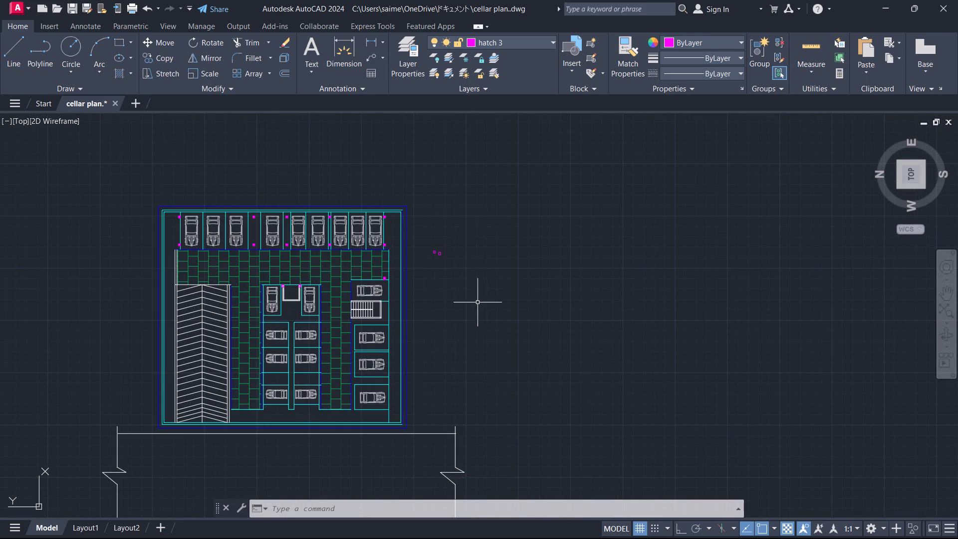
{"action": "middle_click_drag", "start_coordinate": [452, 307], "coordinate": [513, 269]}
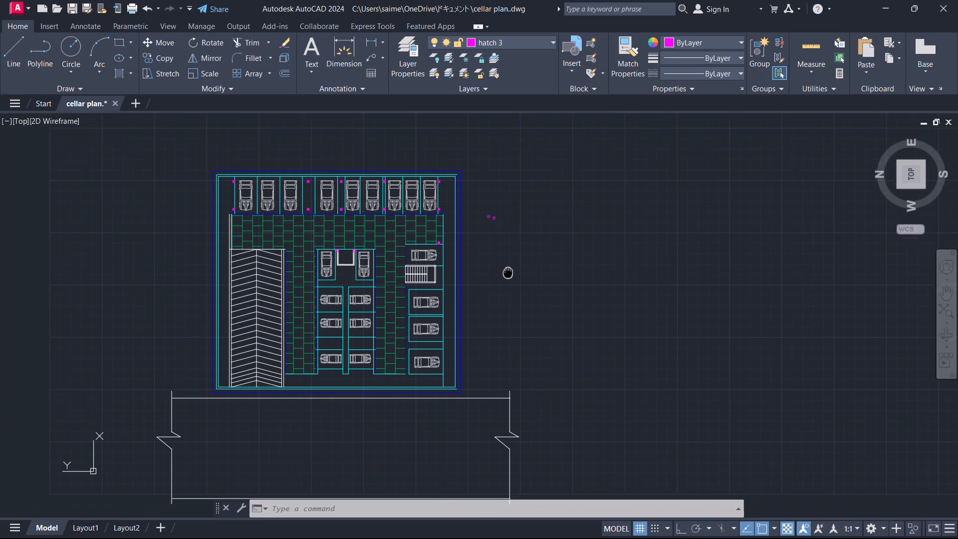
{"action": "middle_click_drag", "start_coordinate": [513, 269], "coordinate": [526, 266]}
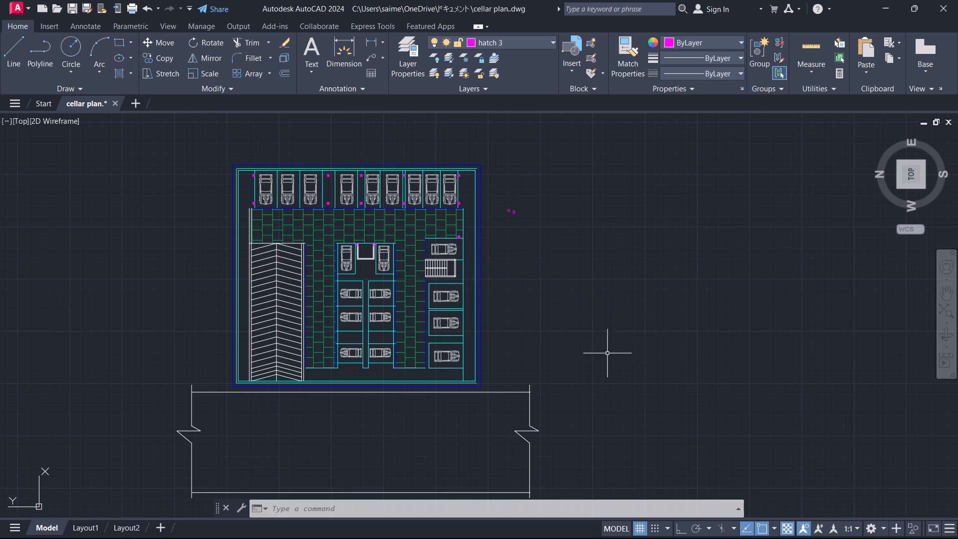
Copy the rectangular pillar outline from the bay above the stairs into the ramp's left wall, near its upper end.
{"action": "scroll", "coordinate": [289, 261], "scroll_direction": "up", "scroll_amount": 2}
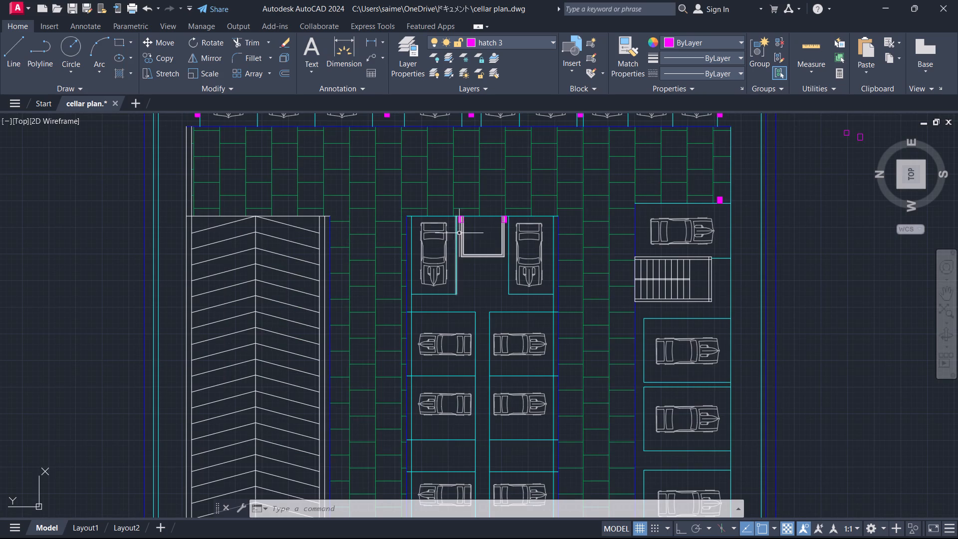
{"action": "left_click", "coordinate": [721, 203]}
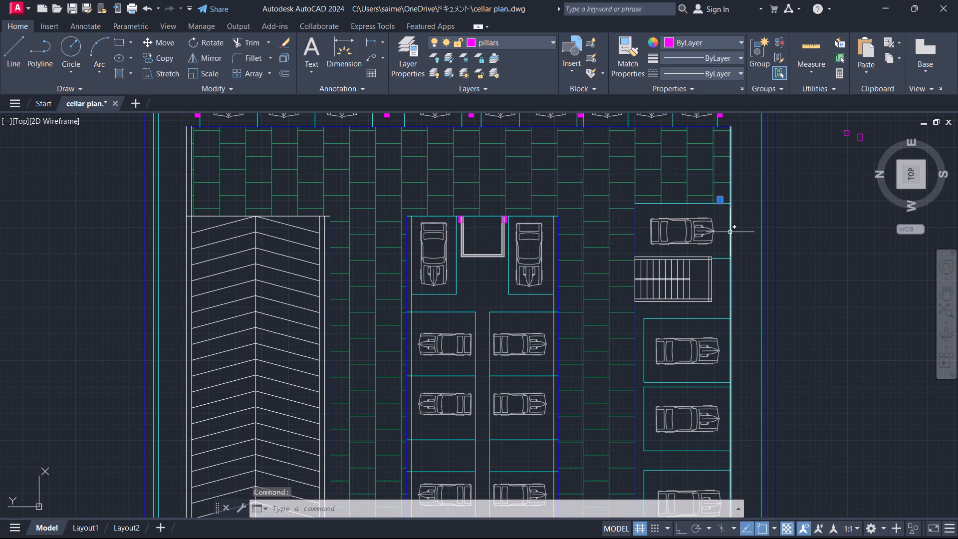
{"action": "type", "text": "co"}
{"action": "key", "text": "Return"}
{"action": "scroll", "coordinate": [724, 202], "scroll_direction": "up", "scroll_amount": 3}
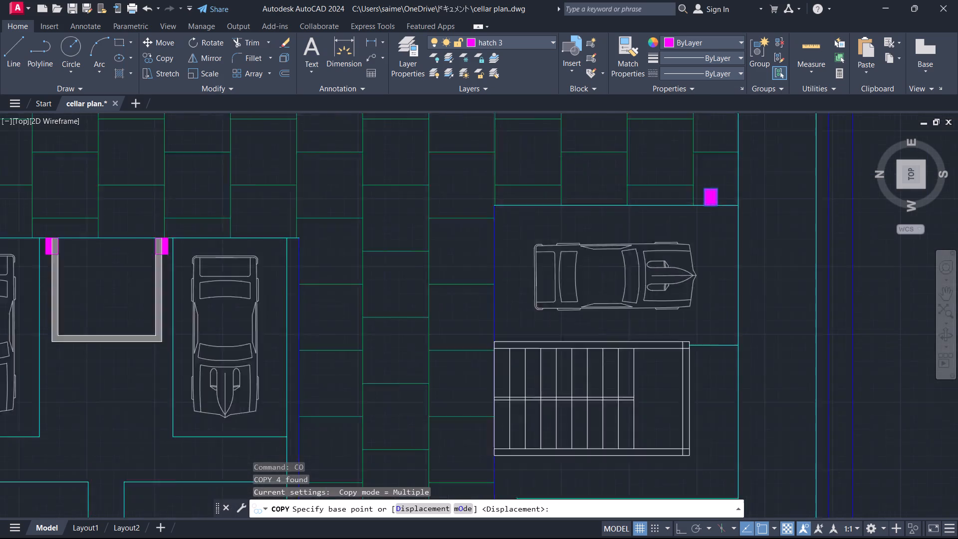
{"action": "left_click", "coordinate": [695, 209]}
{"action": "scroll", "coordinate": [633, 284], "scroll_direction": "down", "scroll_amount": 1}
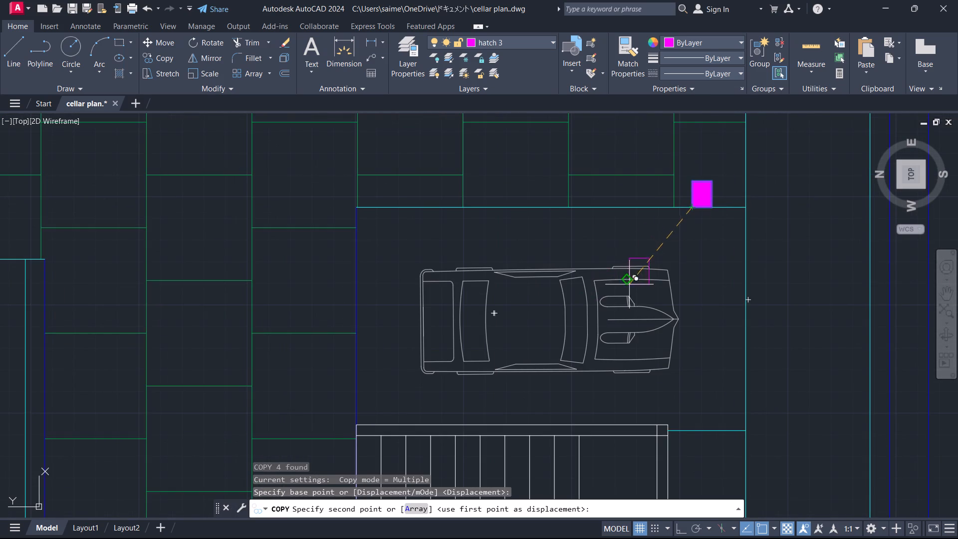
{"action": "scroll", "coordinate": [636, 284], "scroll_direction": "down", "scroll_amount": 1}
{"action": "scroll", "coordinate": [198, 312], "scroll_direction": "down", "scroll_amount": 2}
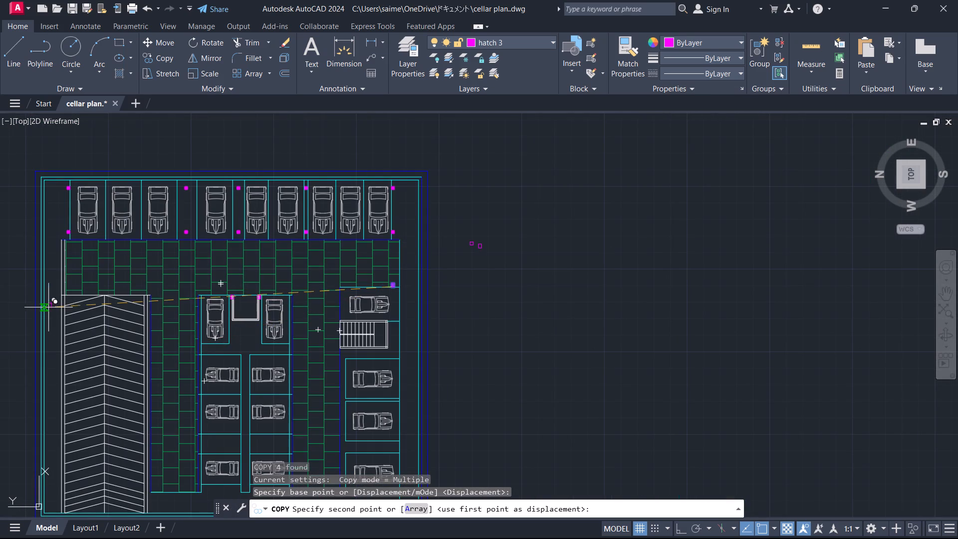
{"action": "scroll", "coordinate": [47, 310], "scroll_direction": "up", "scroll_amount": 2}
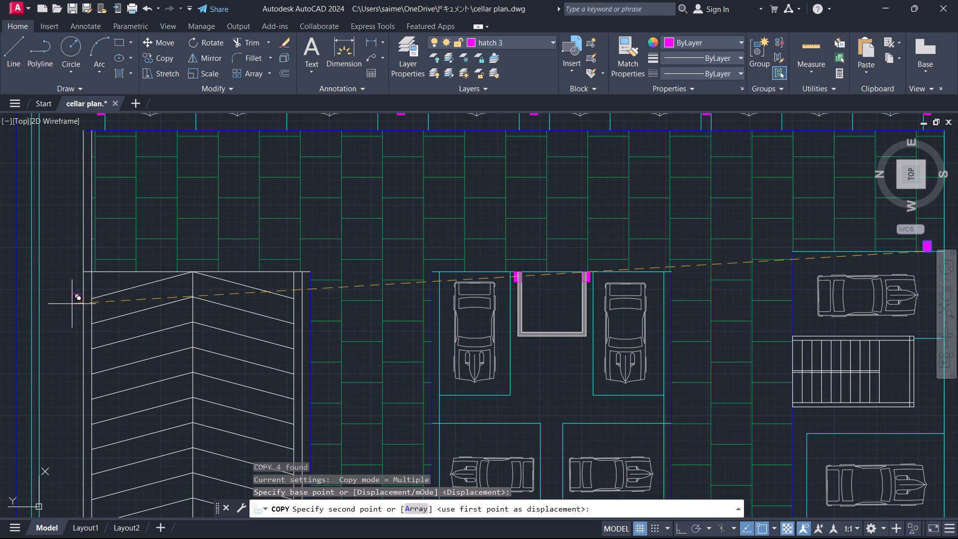
{"action": "scroll", "coordinate": [82, 312], "scroll_direction": "up", "scroll_amount": 4}
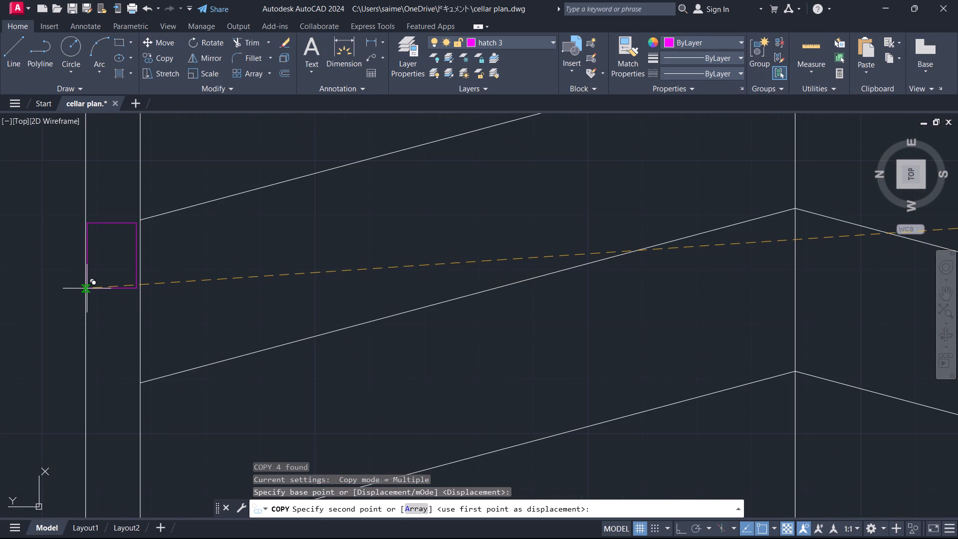
{"action": "left_click", "coordinate": [86, 288]}
{"action": "scroll", "coordinate": [413, 308], "scroll_direction": "down", "scroll_amount": 3}
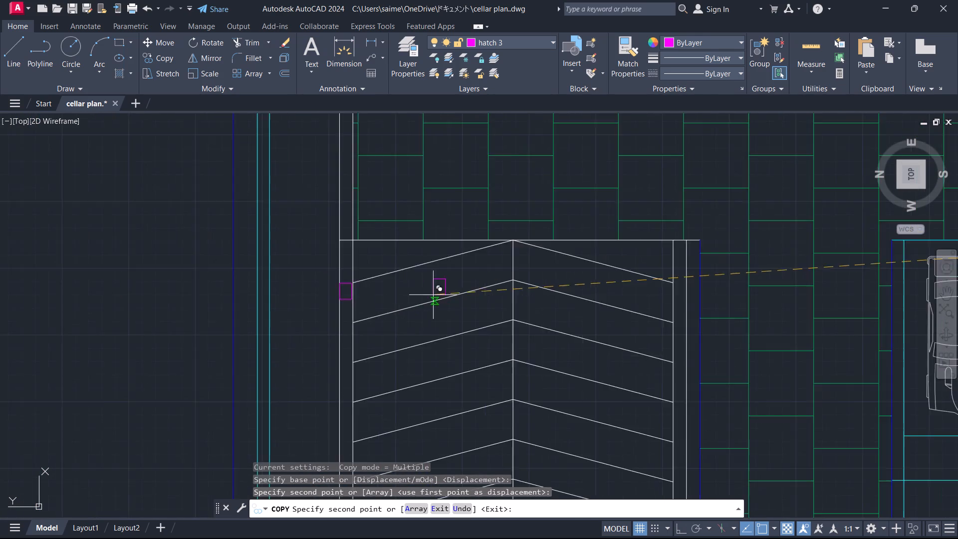
{"action": "scroll", "coordinate": [436, 293], "scroll_direction": "down", "scroll_amount": 2}
{"action": "key", "text": "Escape"}
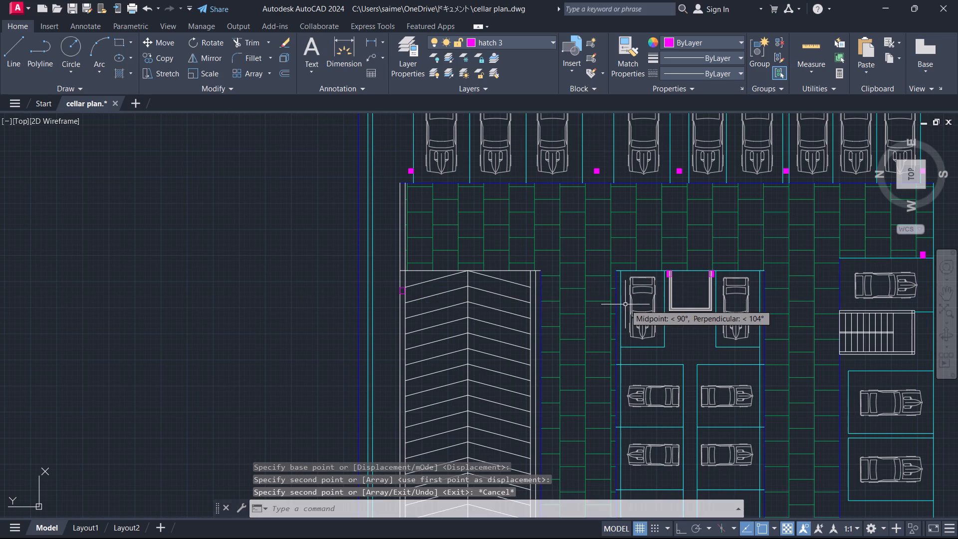
Copy the pillar outline from the ramp's left wall straight across into the ramp's right wall, with Ortho on.
{"action": "left_click", "coordinate": [400, 290]}
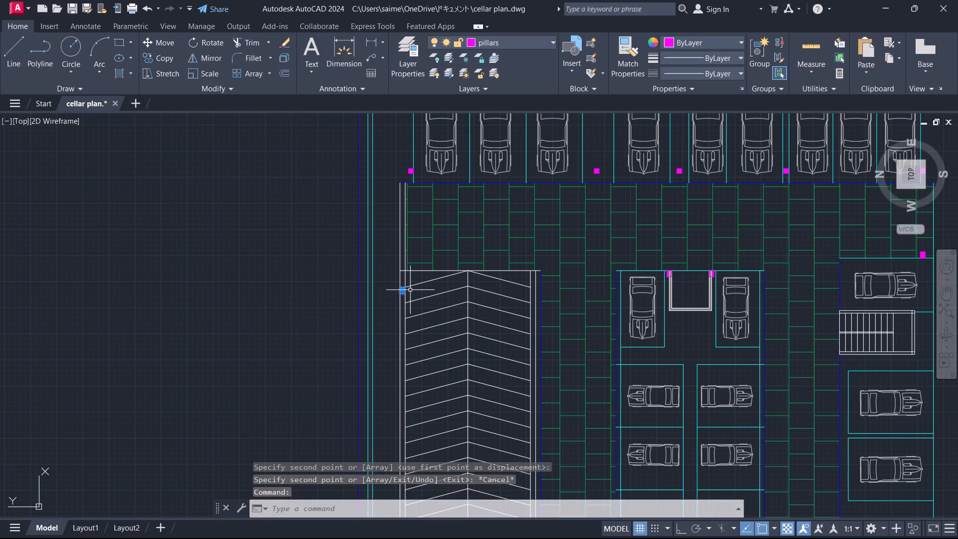
{"action": "type", "text": "co"}
{"action": "key", "text": "Return"}
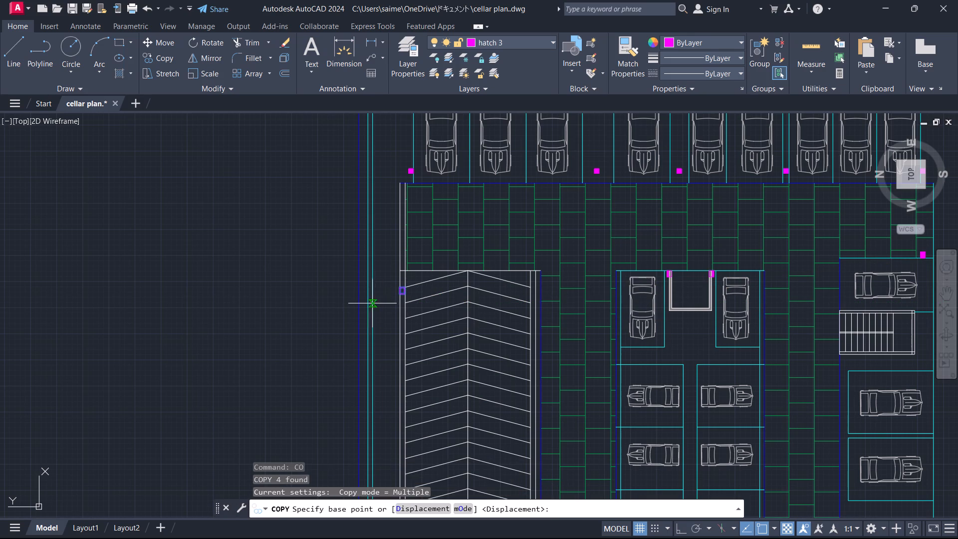
{"action": "scroll", "coordinate": [389, 309], "scroll_direction": "up", "scroll_amount": 3}
{"action": "scroll", "coordinate": [427, 270], "scroll_direction": "up", "scroll_amount": 4}
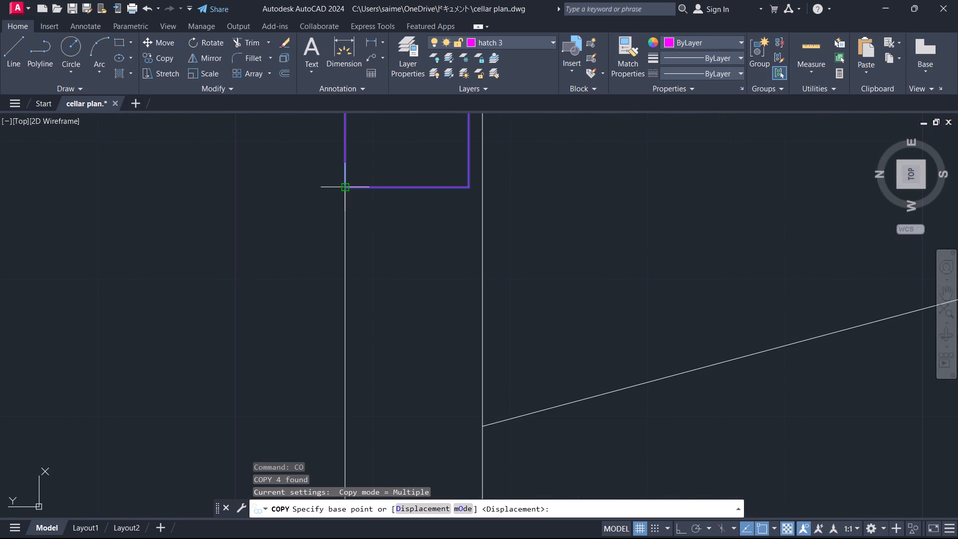
{"action": "left_click", "coordinate": [347, 191]}
{"action": "scroll", "coordinate": [386, 239], "scroll_direction": "down", "scroll_amount": 1}
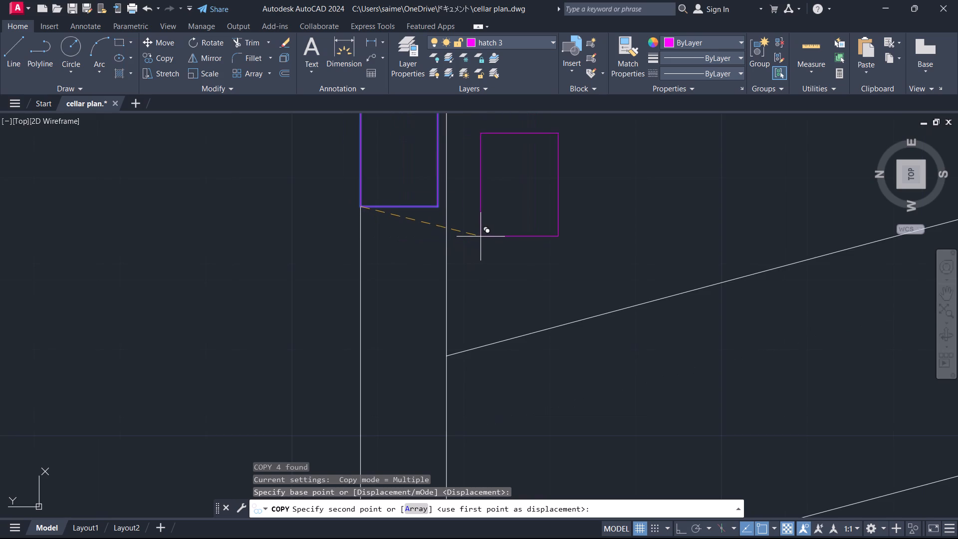
{"action": "scroll", "coordinate": [482, 236], "scroll_direction": "down", "scroll_amount": 1}
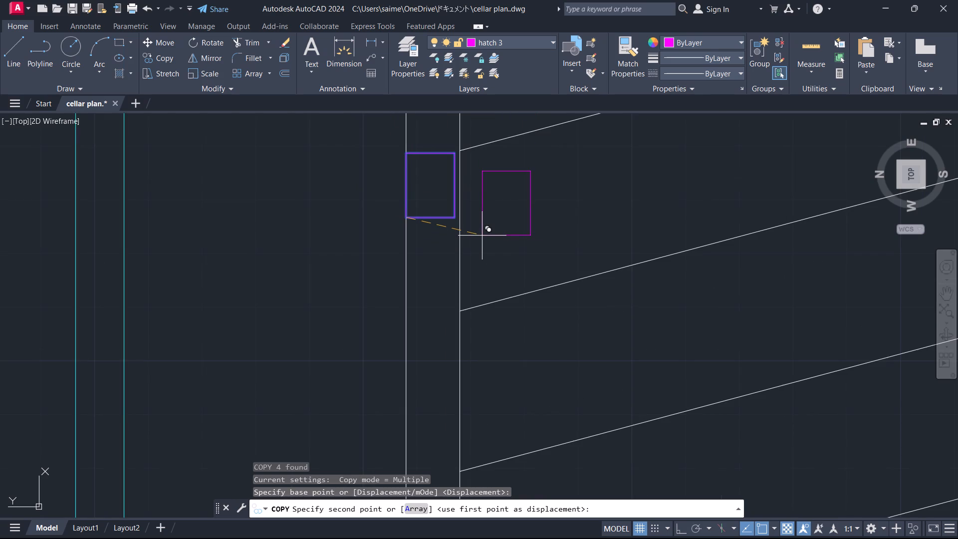
{"action": "scroll", "coordinate": [482, 236], "scroll_direction": "down", "scroll_amount": 1}
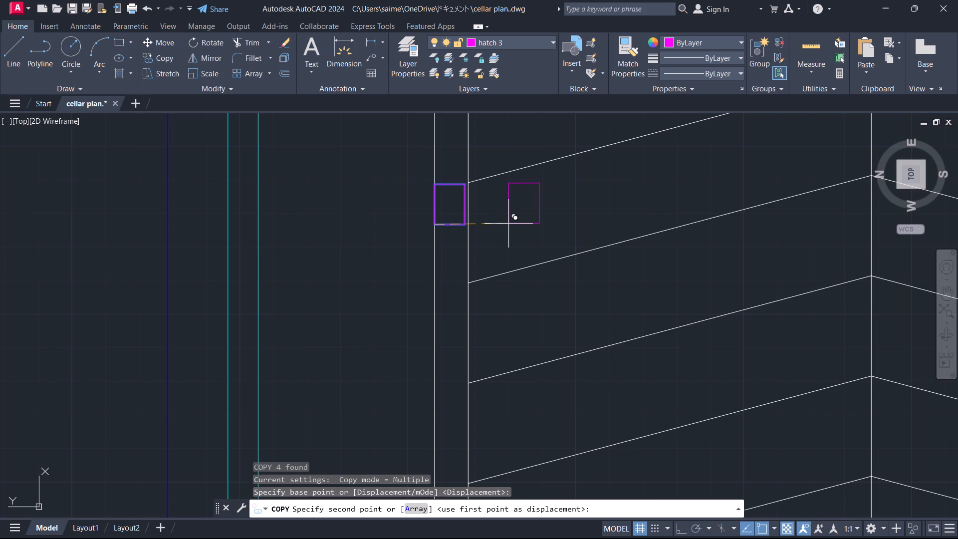
{"action": "scroll", "coordinate": [614, 227], "scroll_direction": "down", "scroll_amount": 2}
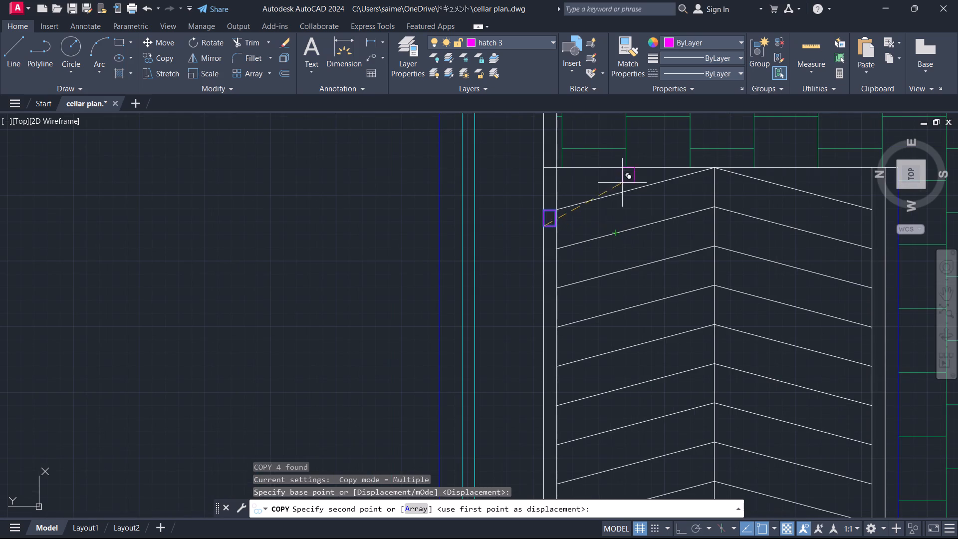
{"action": "key", "text": "F8"}
{"action": "scroll", "coordinate": [614, 218], "scroll_direction": "down", "scroll_amount": 2}
{"action": "middle_click_drag", "start_coordinate": [617, 213], "coordinate": [413, 221]}
{"action": "scroll", "coordinate": [518, 225], "scroll_direction": "up", "scroll_amount": 1}
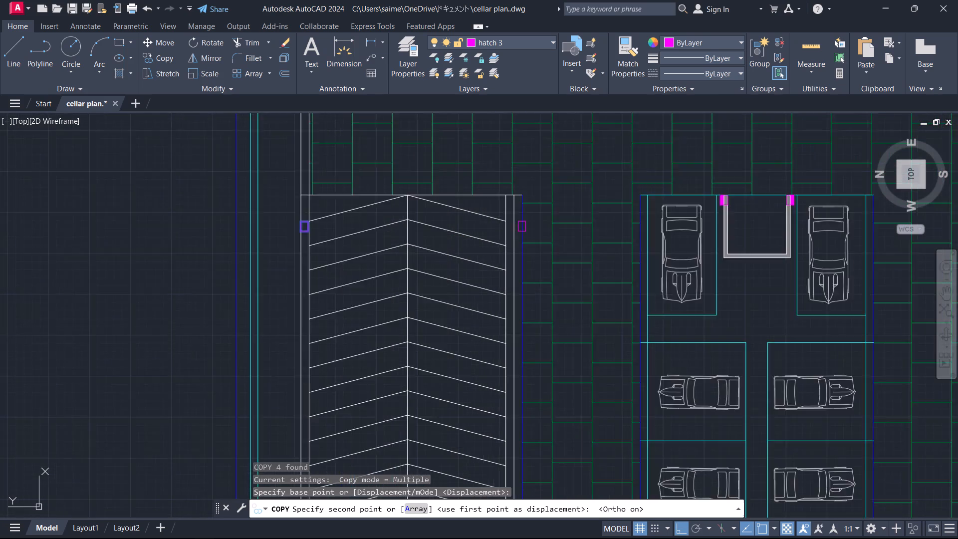
{"action": "scroll", "coordinate": [518, 225], "scroll_direction": "up", "scroll_amount": 3}
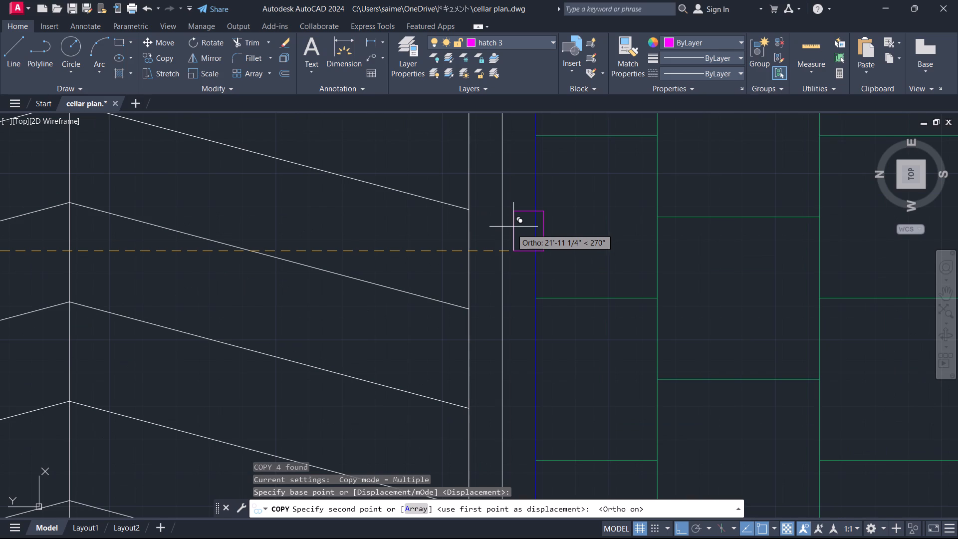
{"action": "left_click", "coordinate": [469, 250]}
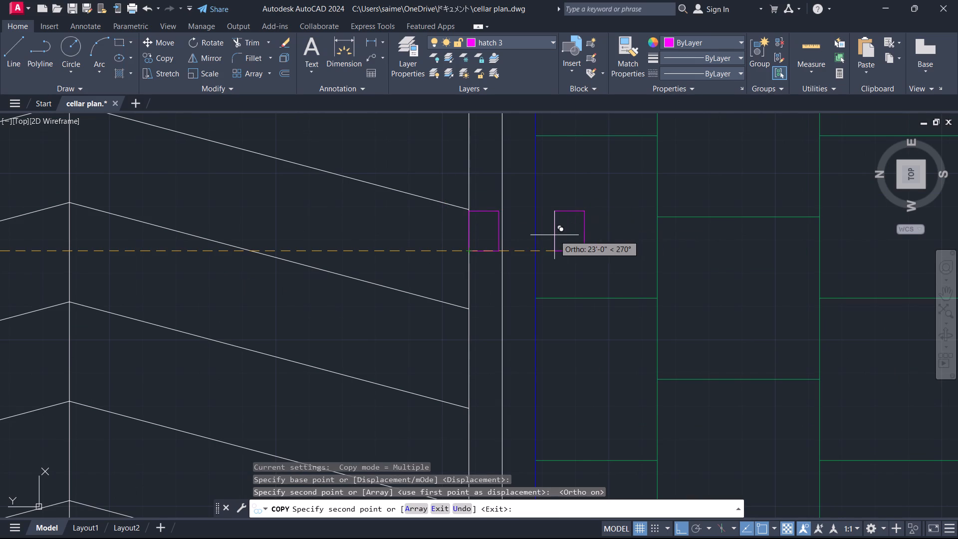
Copy the pillar outline at the same level into the strips along both outer sides of the middle parking block.
{"action": "scroll", "coordinate": [554, 235], "scroll_direction": "down", "scroll_amount": 3}
{"action": "scroll", "coordinate": [671, 234], "scroll_direction": "up", "scroll_amount": 2}
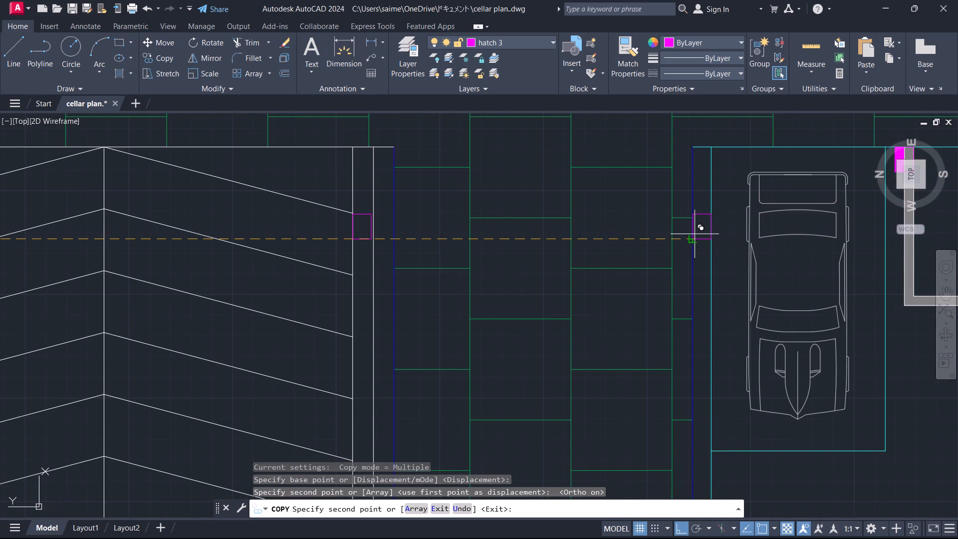
{"action": "left_click", "coordinate": [693, 239]}
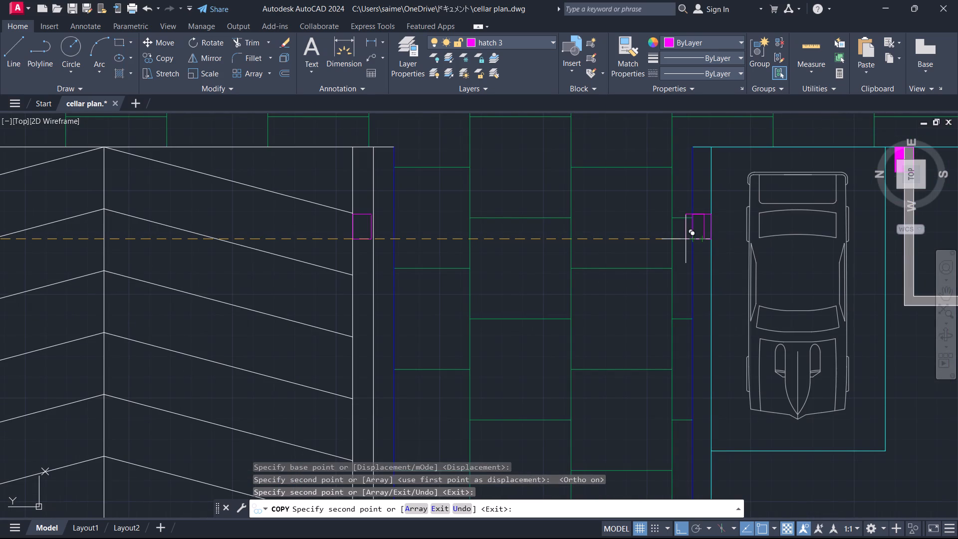
{"action": "scroll", "coordinate": [686, 239], "scroll_direction": "down", "scroll_amount": 2}
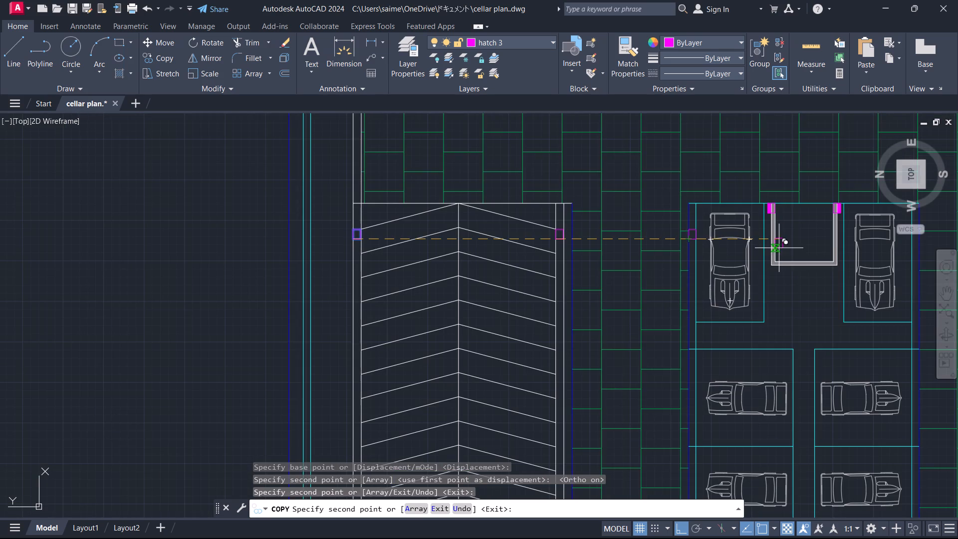
{"action": "middle_click_drag", "start_coordinate": [814, 247], "coordinate": [618, 241]}
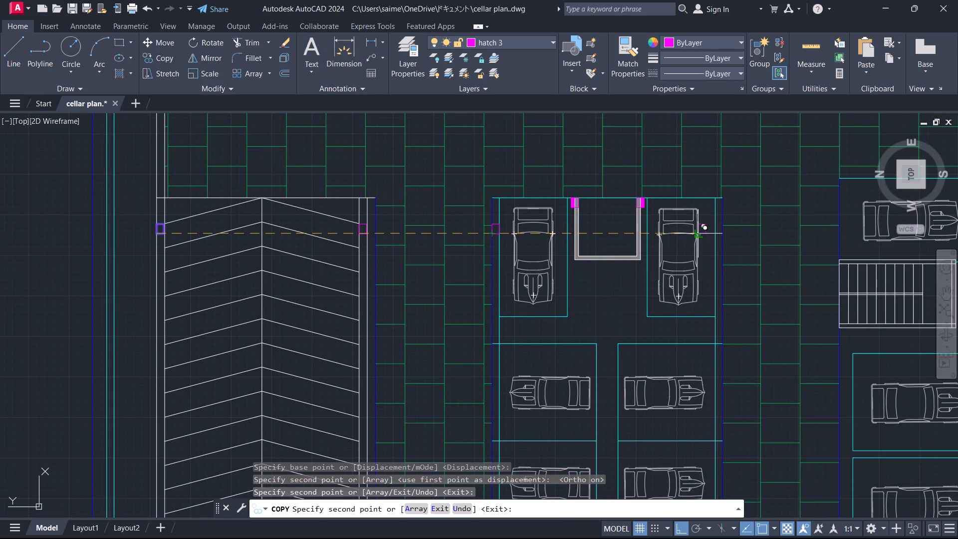
{"action": "scroll", "coordinate": [737, 235], "scroll_direction": "up", "scroll_amount": 2}
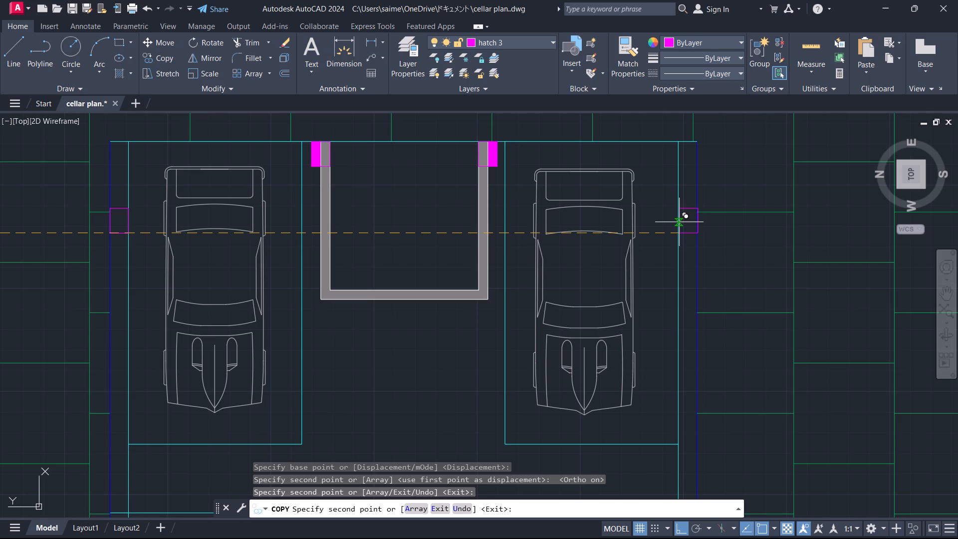
{"action": "left_click", "coordinate": [680, 233]}
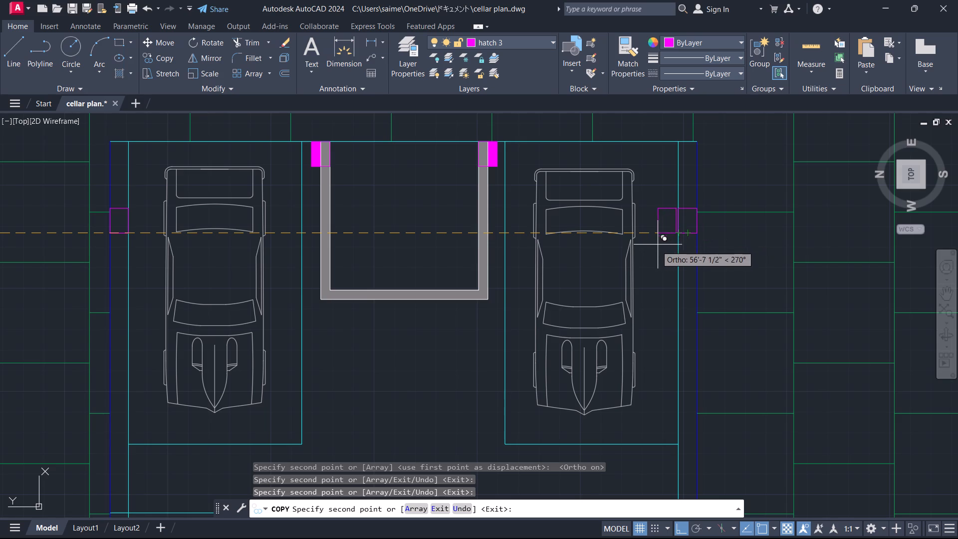
{"action": "scroll", "coordinate": [569, 268], "scroll_direction": "down", "scroll_amount": 2}
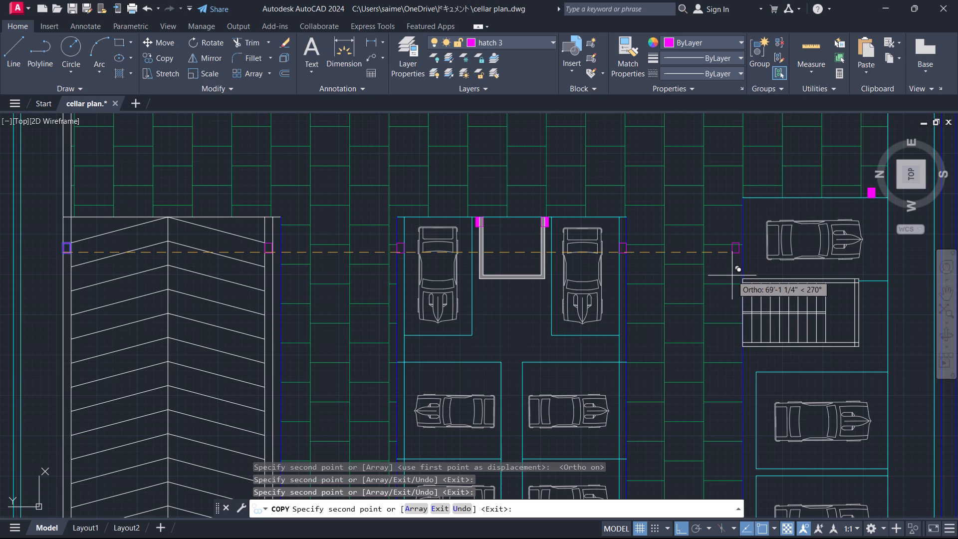
{"action": "key", "text": "Escape"}
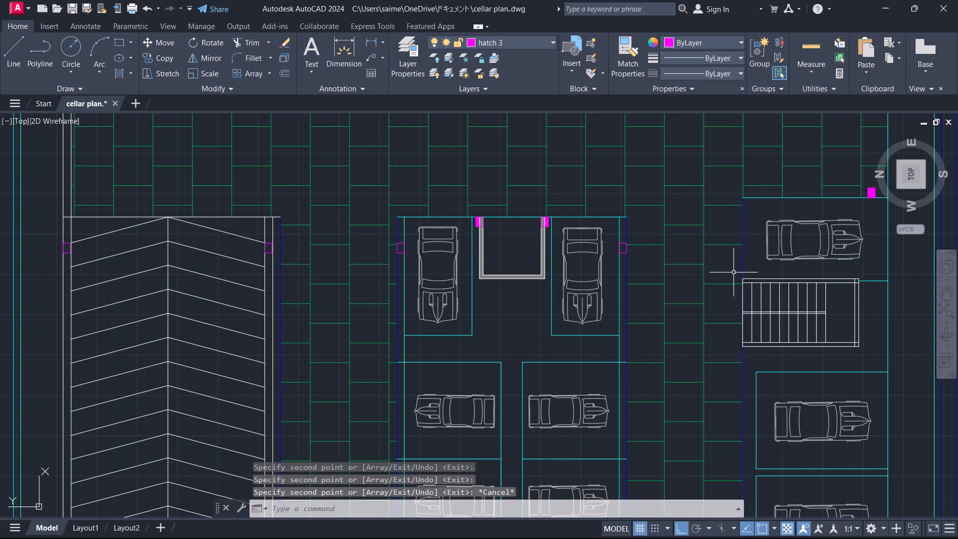
Move the four pillar outlines at the ramp walls and middle parking block sides straight down a short distance.
{"action": "left_click", "coordinate": [622, 244]}
{"action": "left_click", "coordinate": [402, 244]}
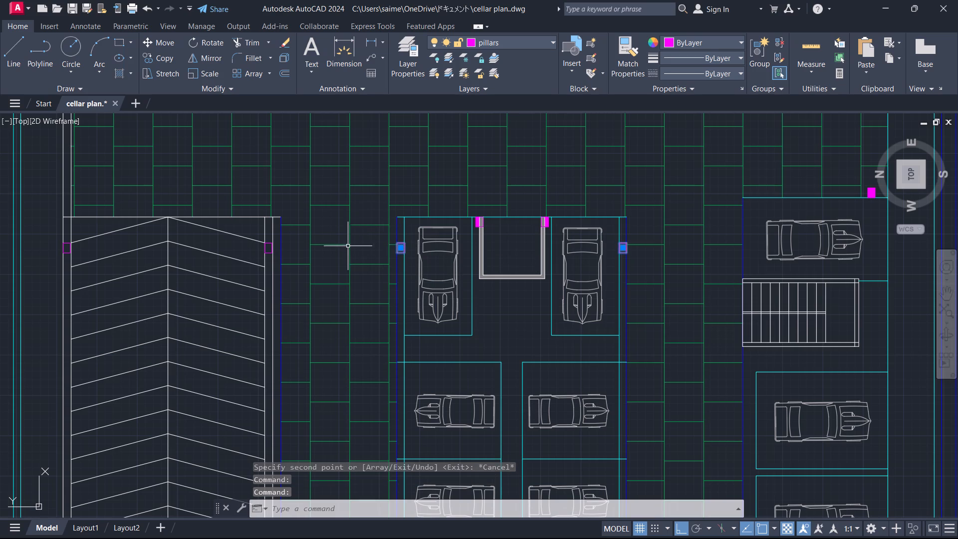
{"action": "left_click", "coordinate": [273, 245]}
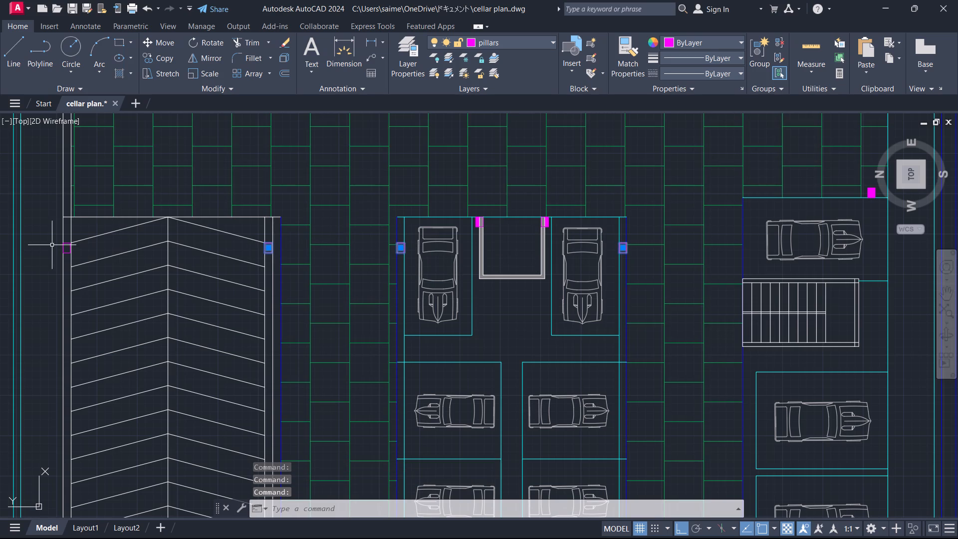
{"action": "left_click", "coordinate": [68, 242]}
{"action": "key", "text": "m"}
{"action": "key", "text": "Return"}
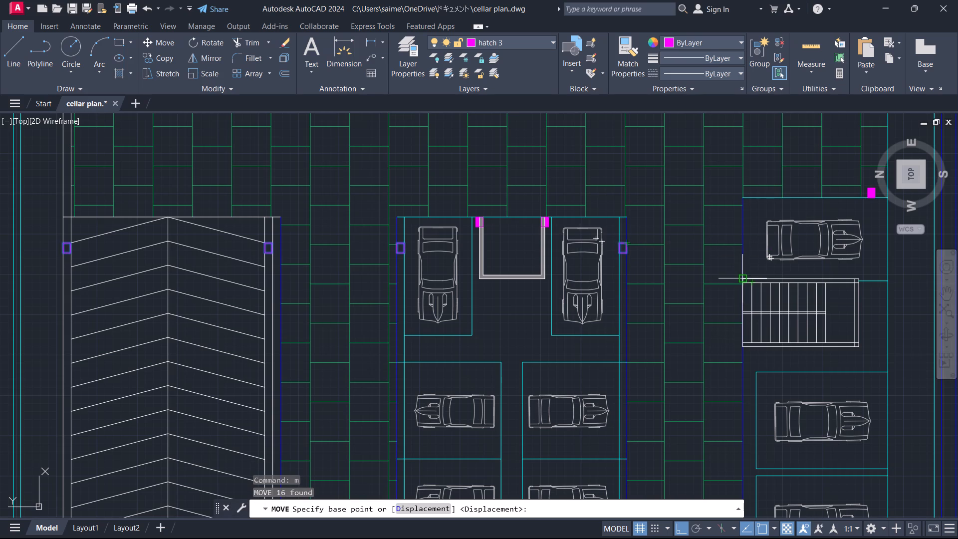
{"action": "left_click", "coordinate": [627, 252]}
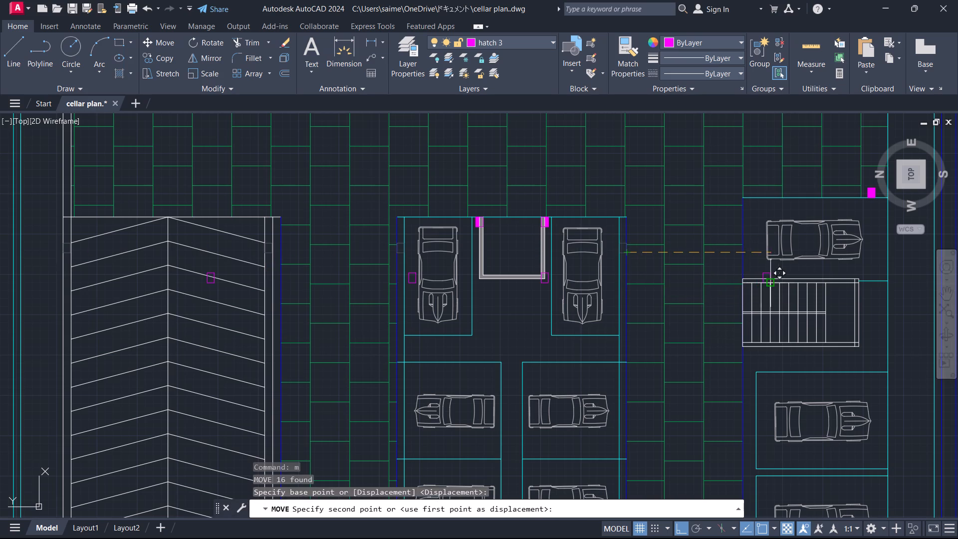
{"action": "left_click", "coordinate": [625, 266]}
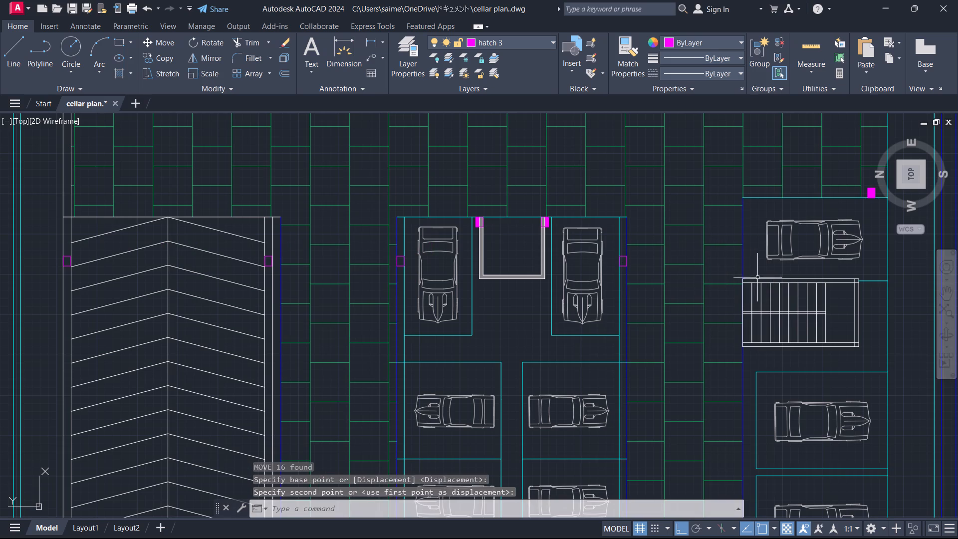
{"action": "scroll", "coordinate": [621, 260], "scroll_direction": "up", "scroll_amount": 2}
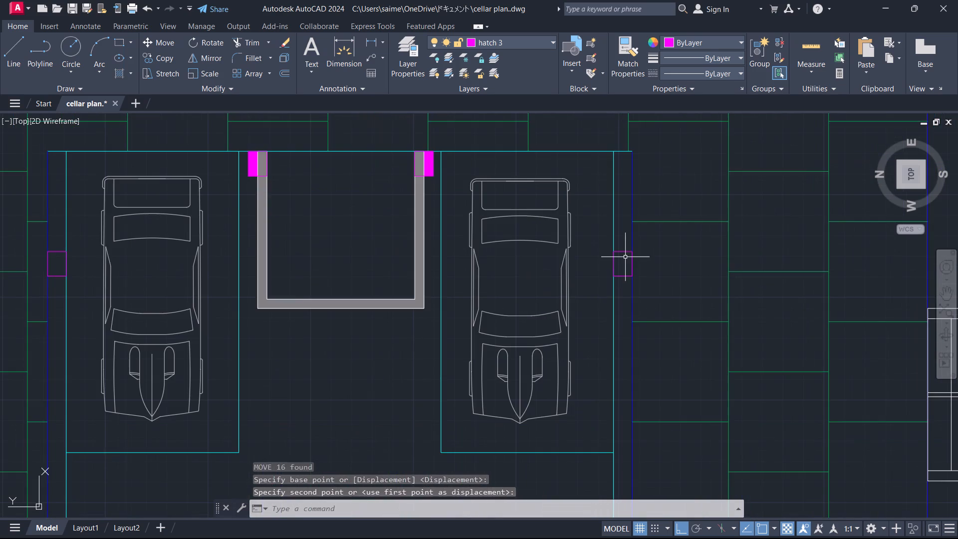
{"action": "scroll", "coordinate": [630, 254], "scroll_direction": "down", "scroll_amount": 2}
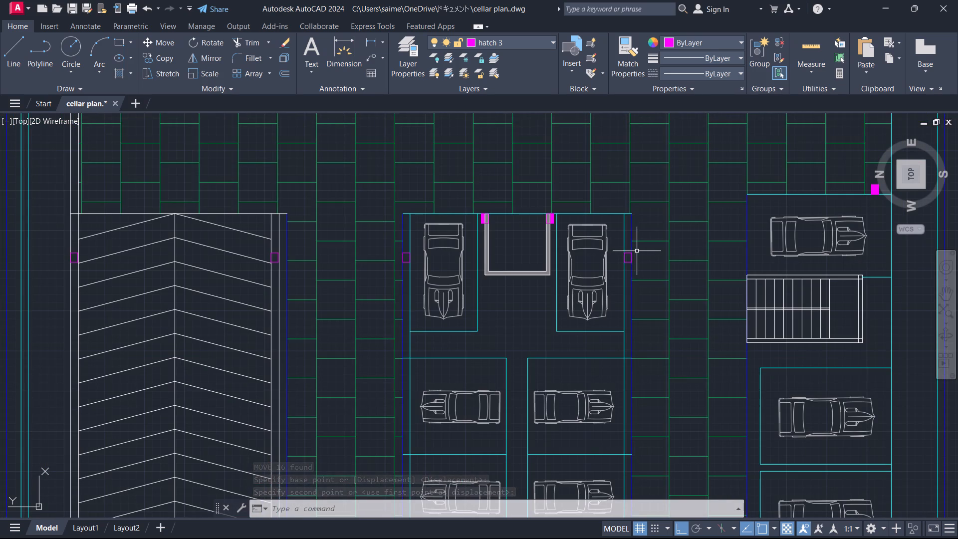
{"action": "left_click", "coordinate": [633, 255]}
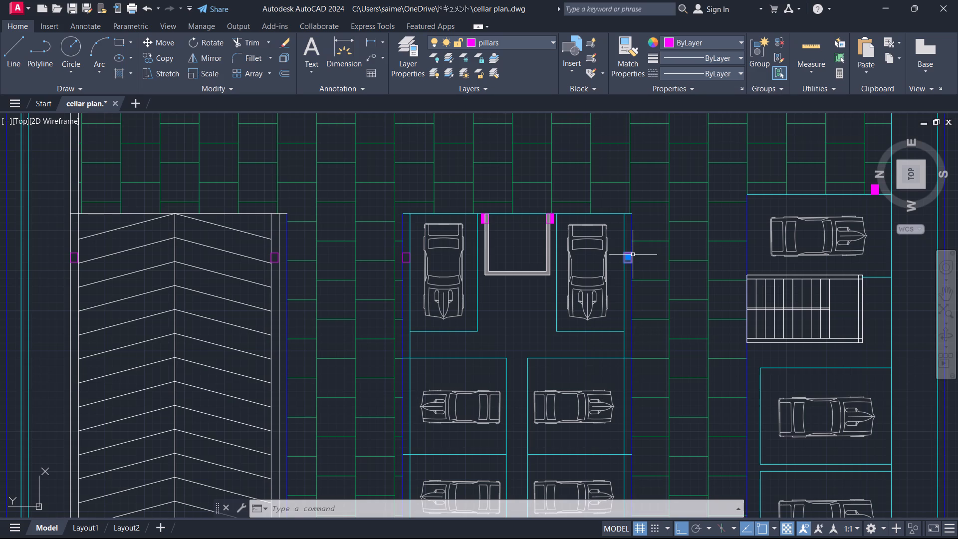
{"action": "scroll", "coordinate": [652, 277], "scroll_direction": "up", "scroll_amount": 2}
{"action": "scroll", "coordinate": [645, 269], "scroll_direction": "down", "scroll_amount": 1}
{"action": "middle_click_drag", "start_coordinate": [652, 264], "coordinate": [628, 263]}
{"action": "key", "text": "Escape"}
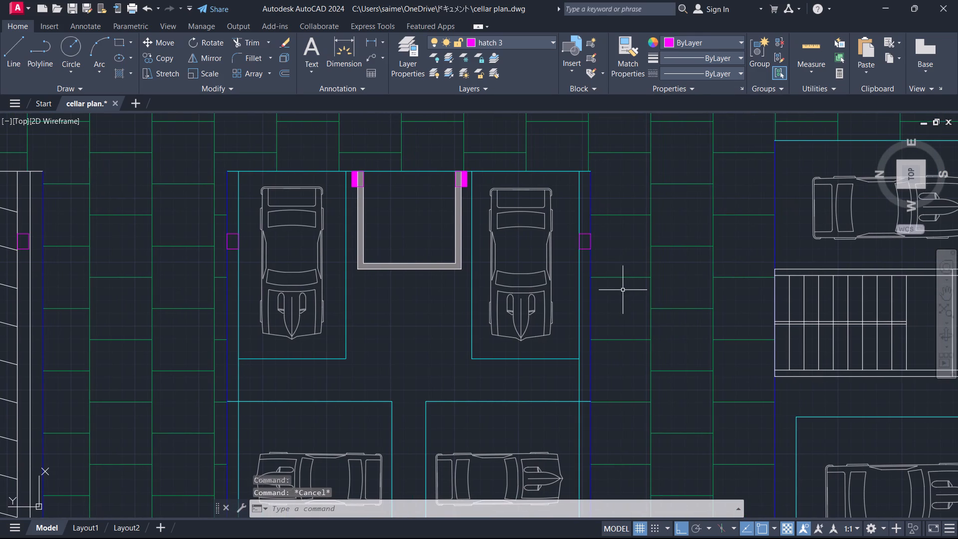
Draw a horizontal guide line about 13'-7" long from the stairs' upper-left corner across the right side of the middle parking block.
{"action": "key", "text": "l"}
{"action": "key", "text": "Return"}
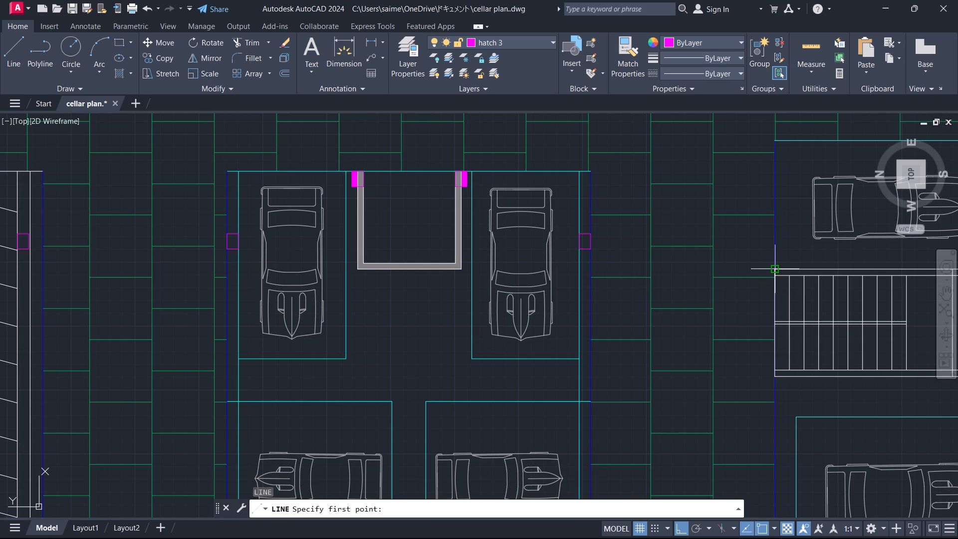
{"action": "left_click", "coordinate": [773, 269]}
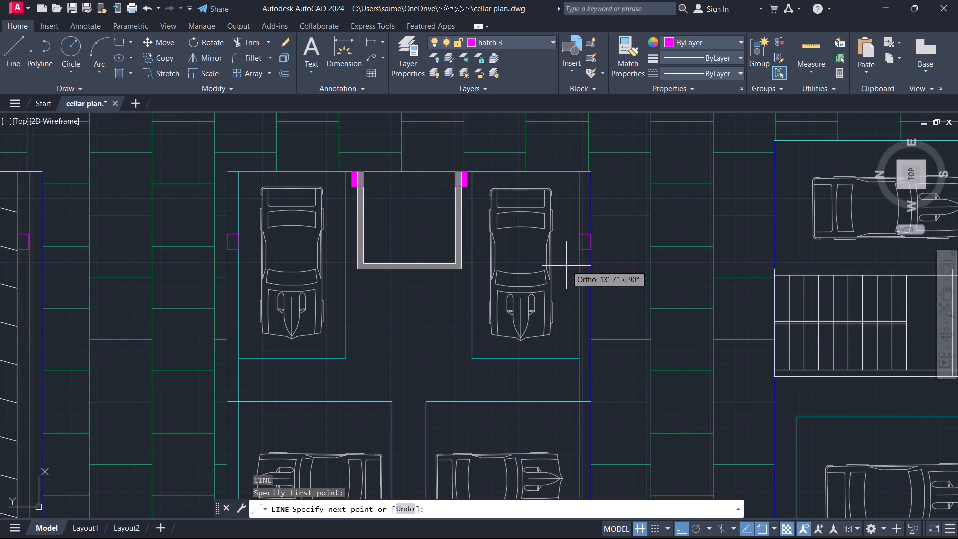
{"action": "left_click", "coordinate": [567, 266]}
{"action": "key", "text": "Escape"}
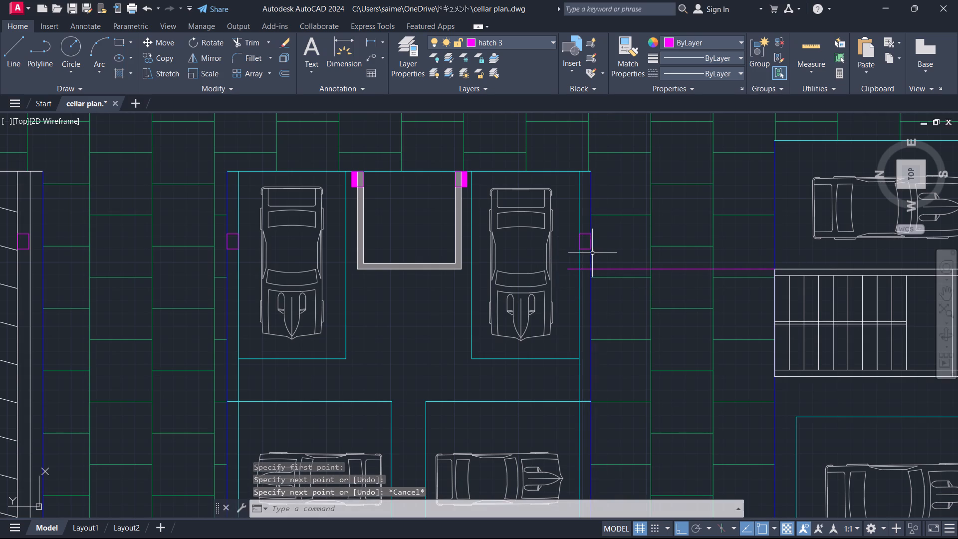
Copy the pillar outline on the middle parking block's right side straight down so its lower edge meets the horizontal guide line.
{"action": "left_click", "coordinate": [587, 249]}
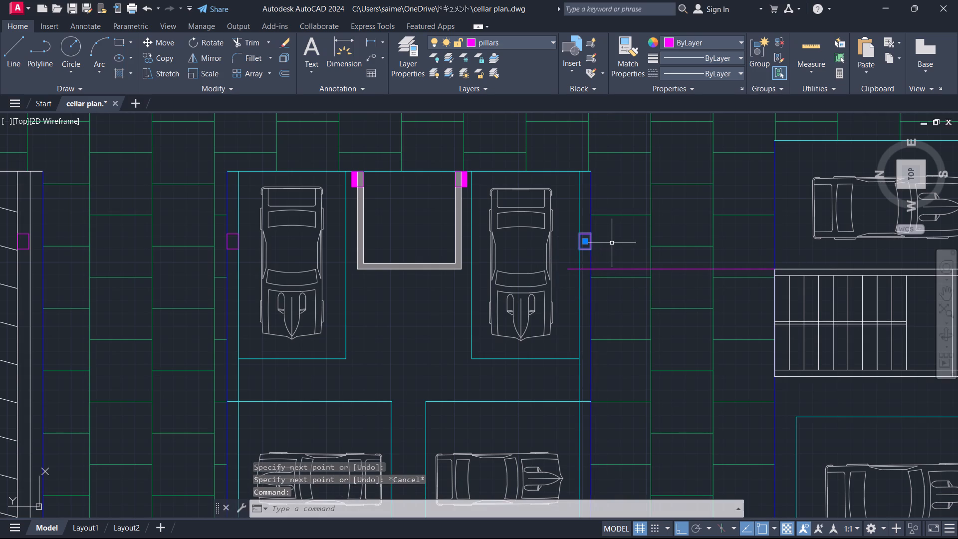
{"action": "type", "text": "co"}
{"action": "key", "text": "Return"}
{"action": "scroll", "coordinate": [582, 252], "scroll_direction": "up", "scroll_amount": 3}
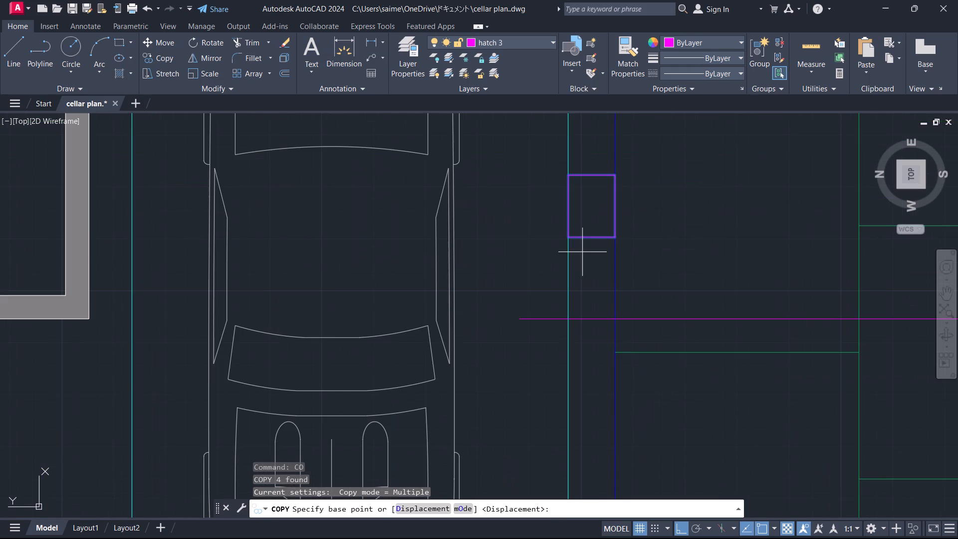
{"action": "left_click", "coordinate": [617, 235]}
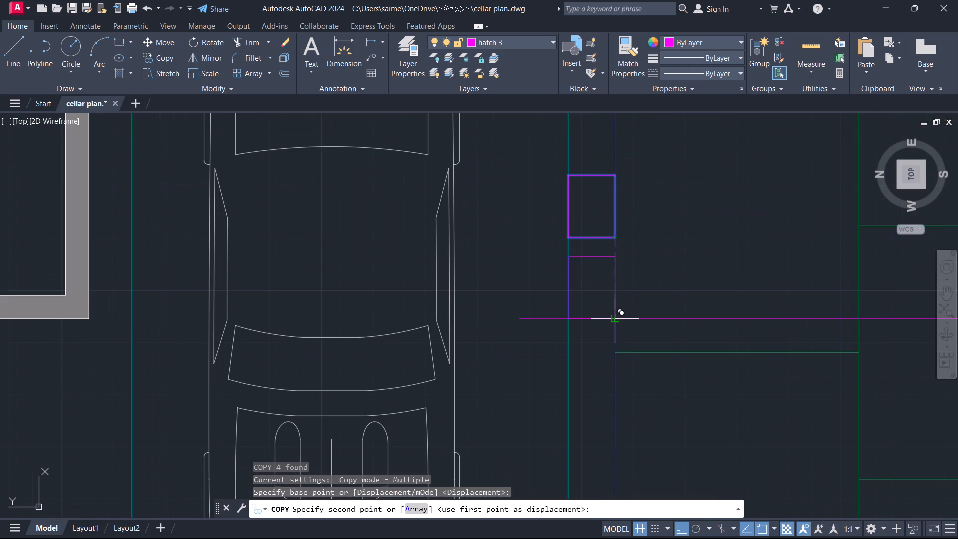
{"action": "left_click", "coordinate": [616, 321]}
{"action": "key", "text": "Escape"}
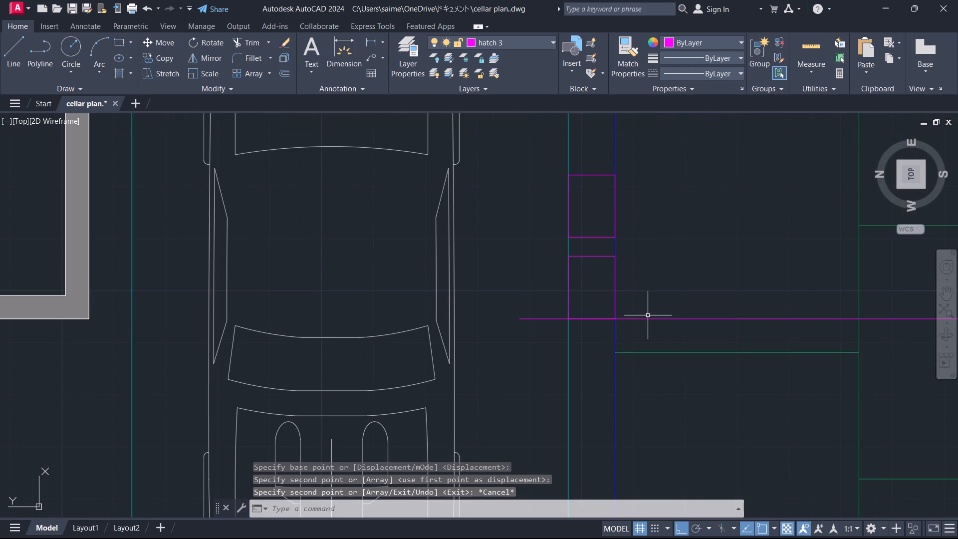
Erase the horizontal guide line running from the stairs to the middle parking block.
{"action": "left_click", "coordinate": [648, 319]}
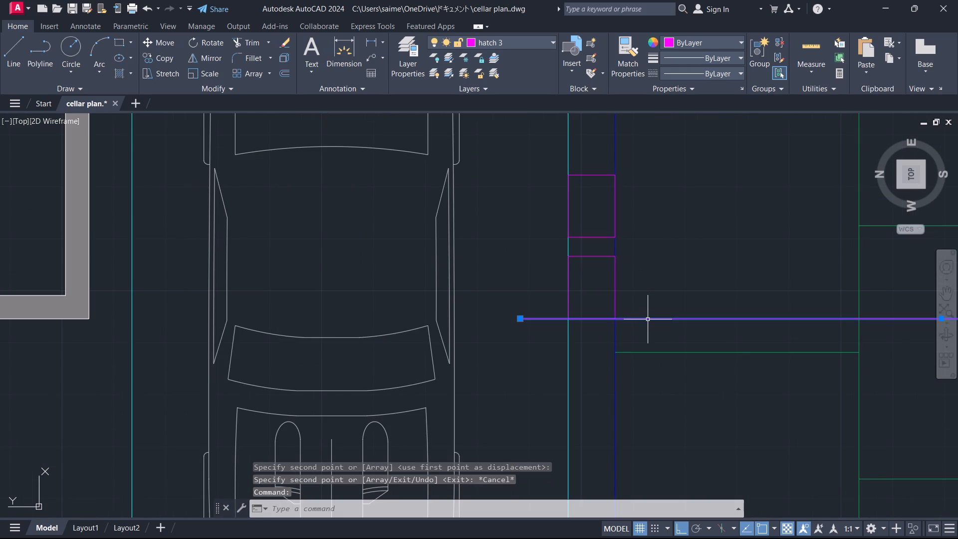
{"action": "key", "text": "e"}
{"action": "key", "text": "Return"}
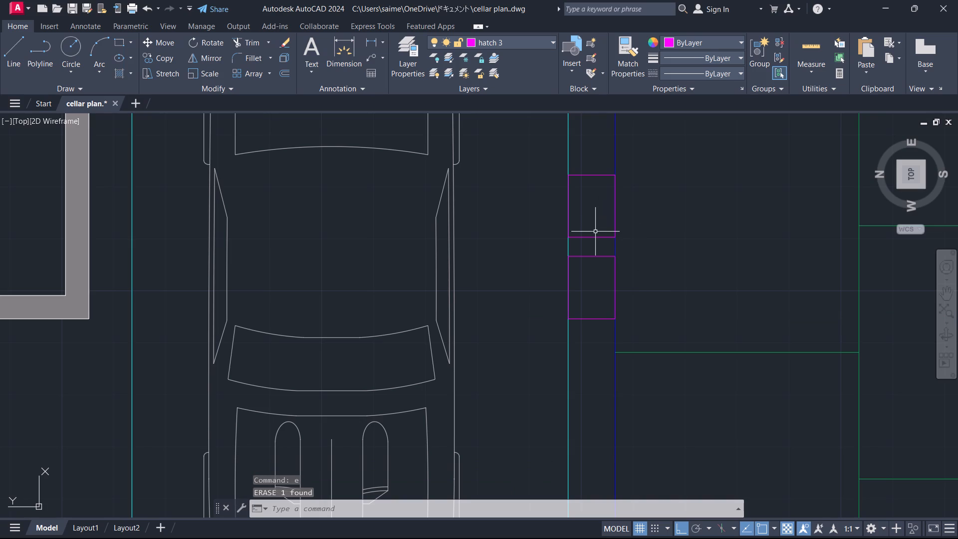
Erase the old pillar outline above the new copy and the three at the middle block's left side and both ramp walls.
{"action": "left_click", "coordinate": [595, 236]}
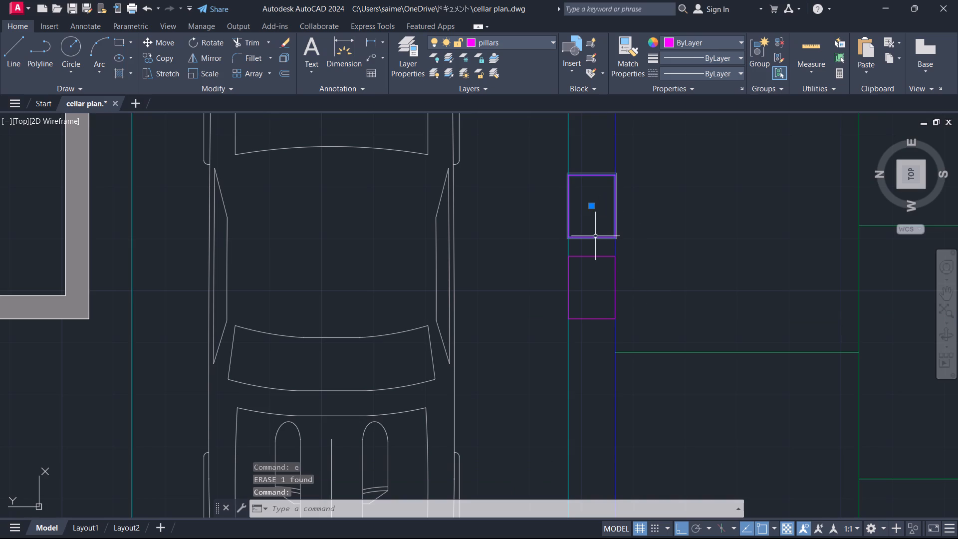
{"action": "key", "text": "e"}
{"action": "key", "text": "Return"}
{"action": "scroll", "coordinate": [641, 224], "scroll_direction": "down", "scroll_amount": 2}
{"action": "scroll", "coordinate": [404, 264], "scroll_direction": "down", "scroll_amount": 2}
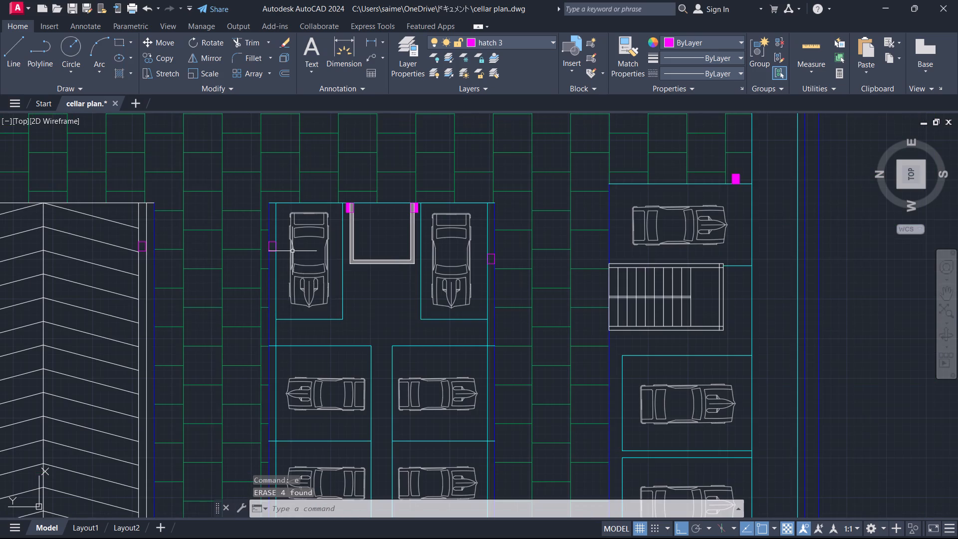
{"action": "left_click", "coordinate": [271, 242]}
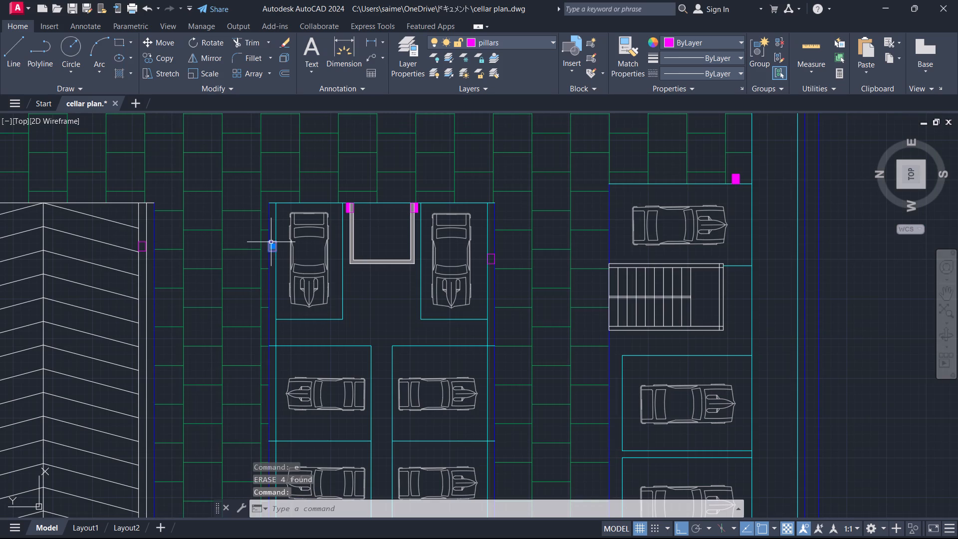
{"action": "left_click", "coordinate": [144, 242]}
{"action": "scroll", "coordinate": [406, 265], "scroll_direction": "down", "scroll_amount": 1}
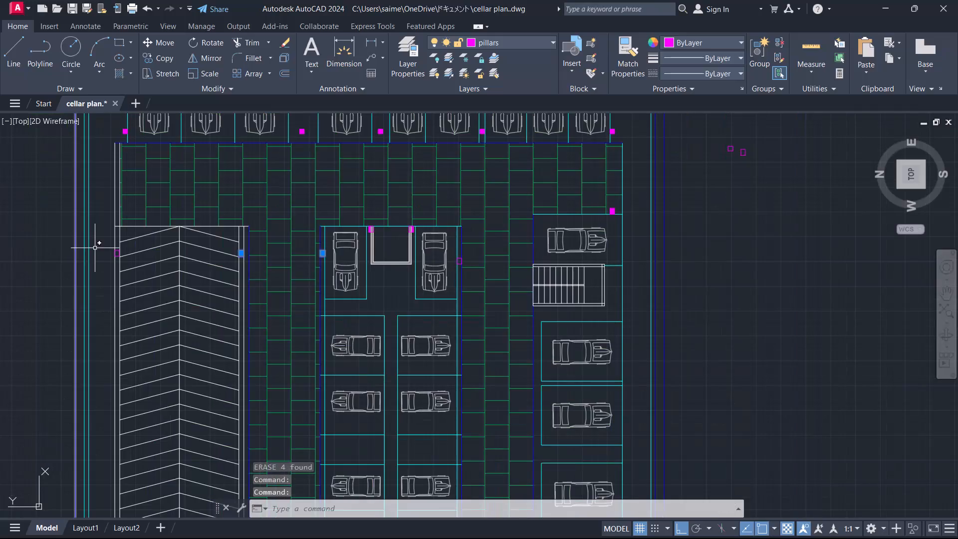
{"action": "scroll", "coordinate": [110, 248], "scroll_direction": "up", "scroll_amount": 3}
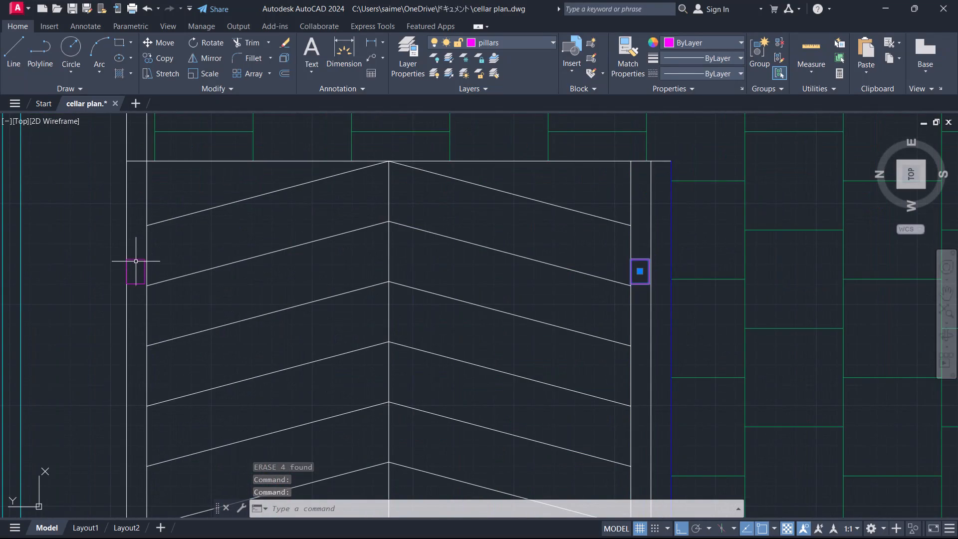
{"action": "left_click", "coordinate": [137, 260]}
{"action": "key", "text": "e"}
{"action": "key", "text": "Return"}
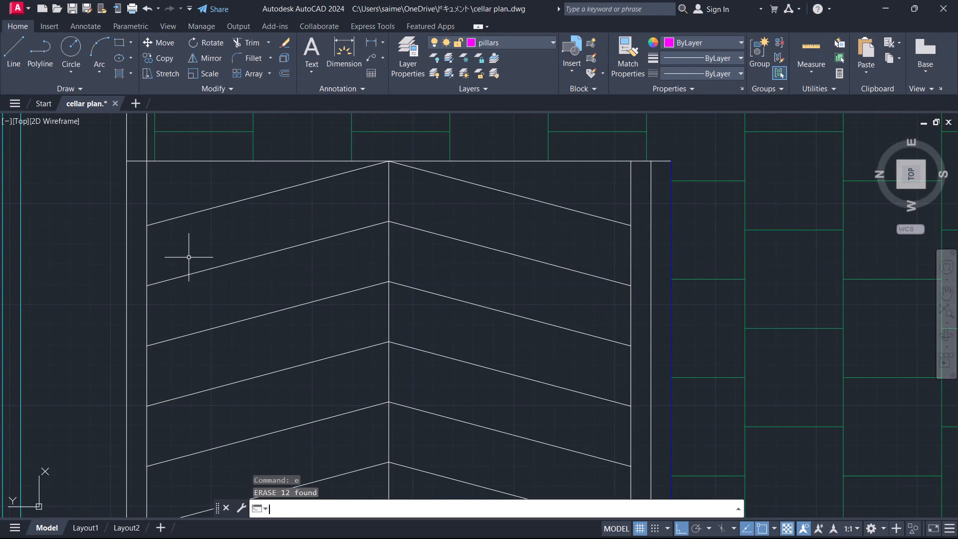
Copy the remaining pillar outline in the strip along the middle parking block's right side.
{"action": "scroll", "coordinate": [191, 253], "scroll_direction": "down", "scroll_amount": 3}
{"action": "scroll", "coordinate": [528, 269], "scroll_direction": "up", "scroll_amount": 1}
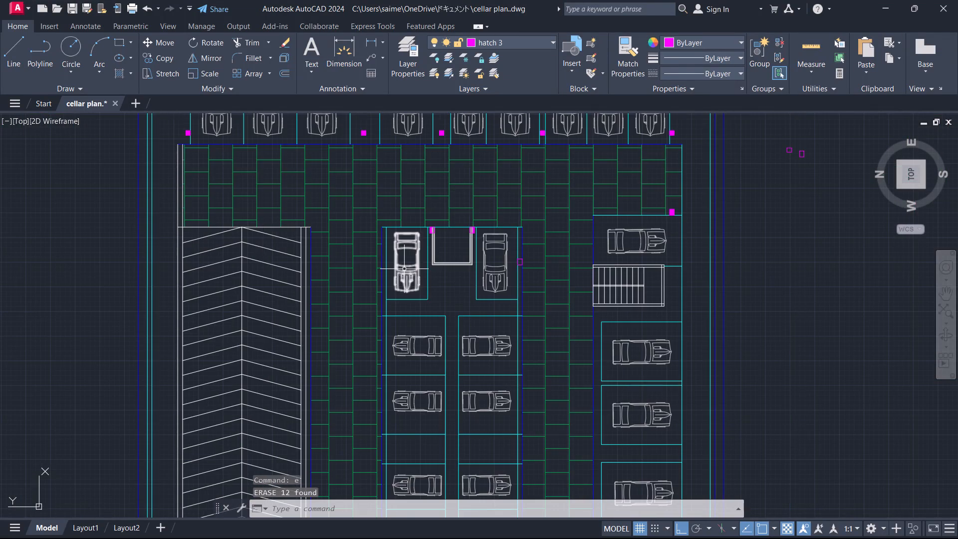
{"action": "scroll", "coordinate": [435, 269], "scroll_direction": "up", "scroll_amount": 2}
{"action": "scroll", "coordinate": [499, 252], "scroll_direction": "up", "scroll_amount": 3}
{"action": "left_click", "coordinate": [489, 267]}
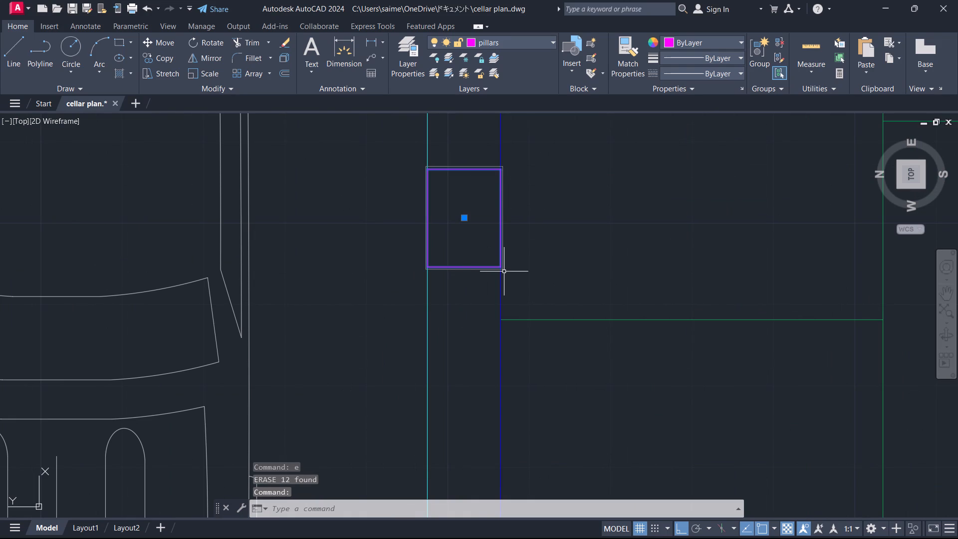
{"action": "type", "text": "co"}
{"action": "key", "text": "Return"}
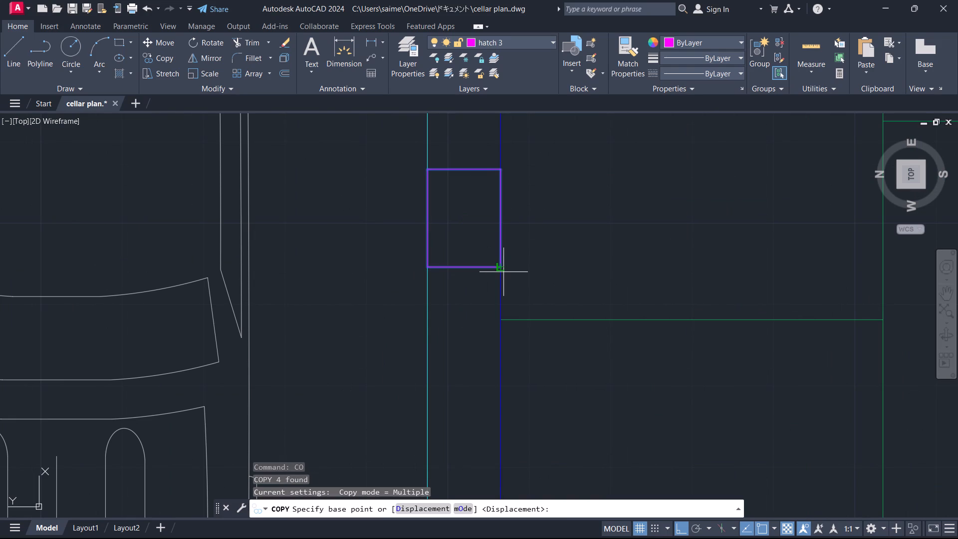
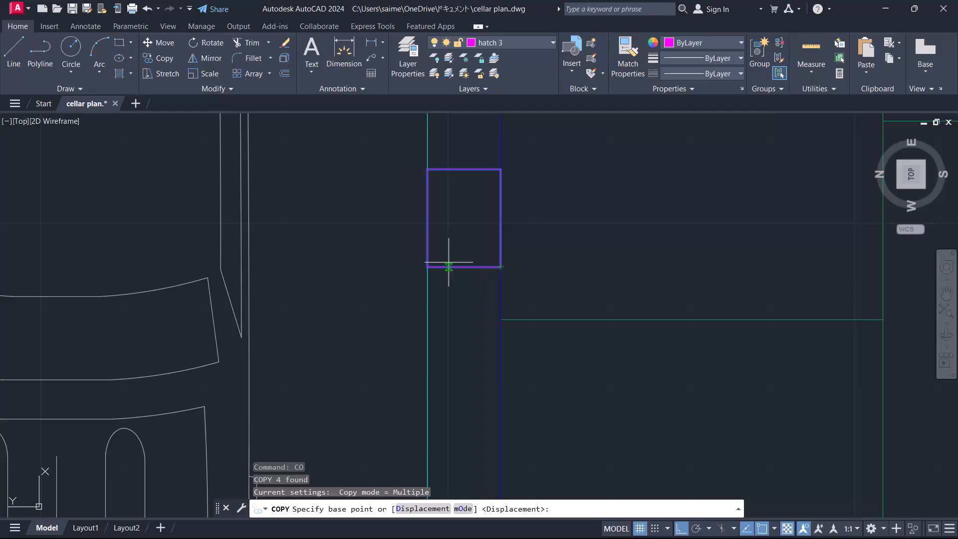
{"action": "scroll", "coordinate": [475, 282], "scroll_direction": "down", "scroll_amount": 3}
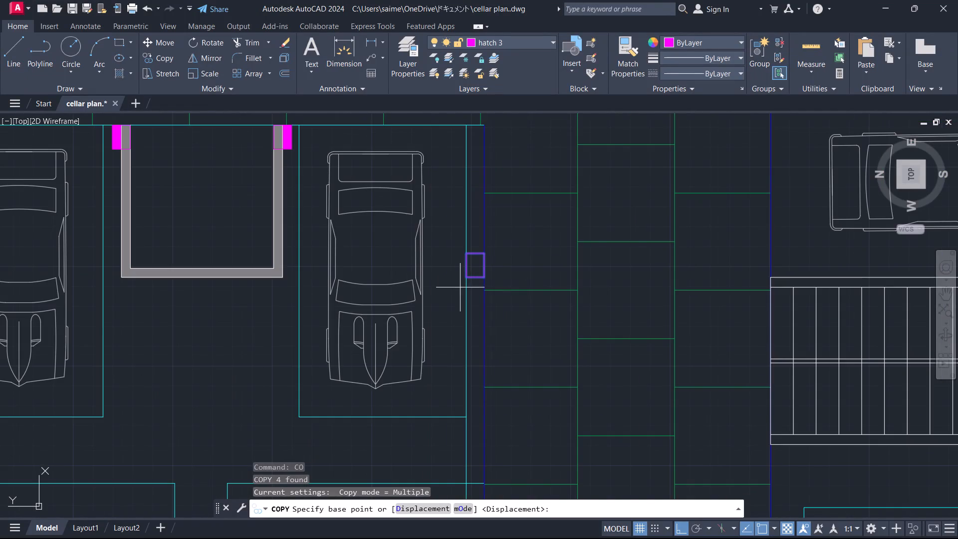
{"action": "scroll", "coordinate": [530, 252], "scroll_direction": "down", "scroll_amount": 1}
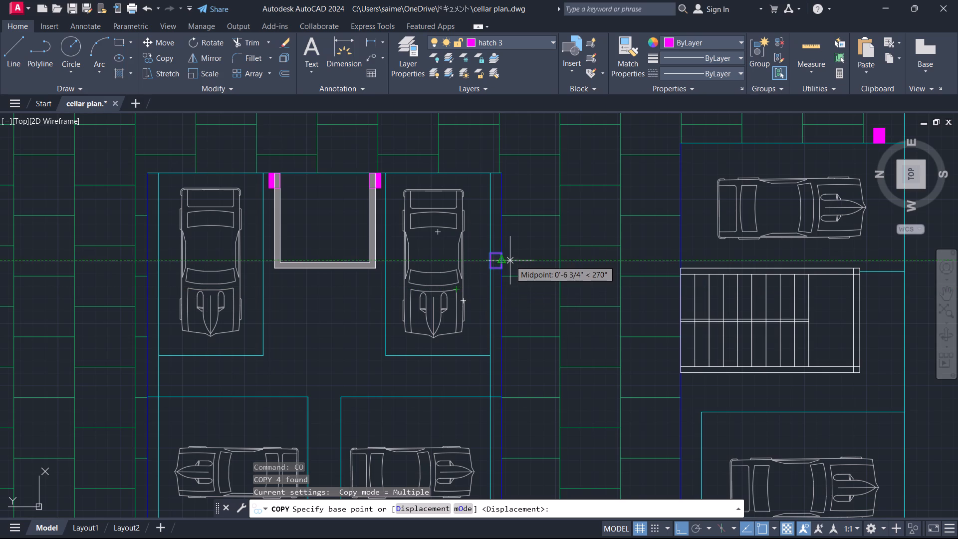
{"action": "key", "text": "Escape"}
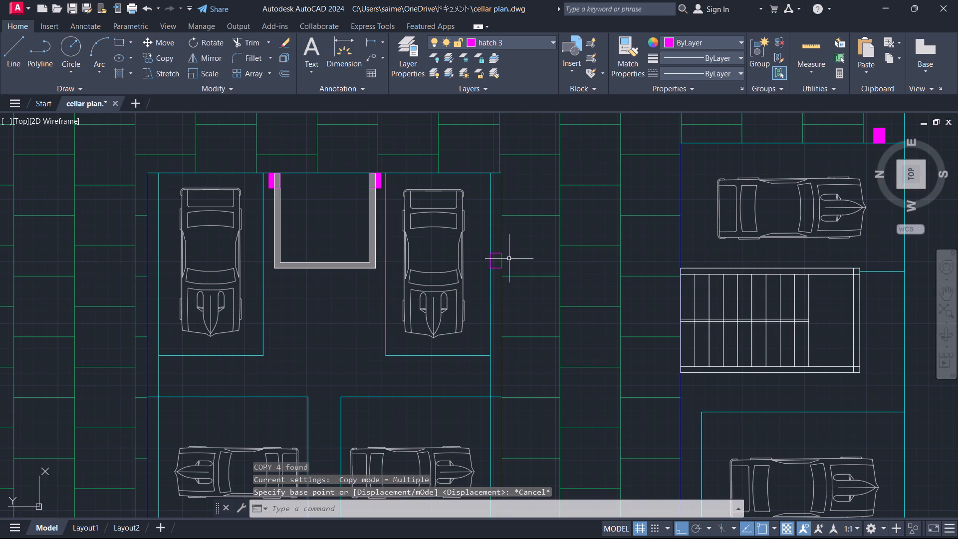
Copy the pillar outline by its lower-left corner straight across into the strip along the middle parking block's left side.
{"action": "left_click", "coordinate": [500, 252]}
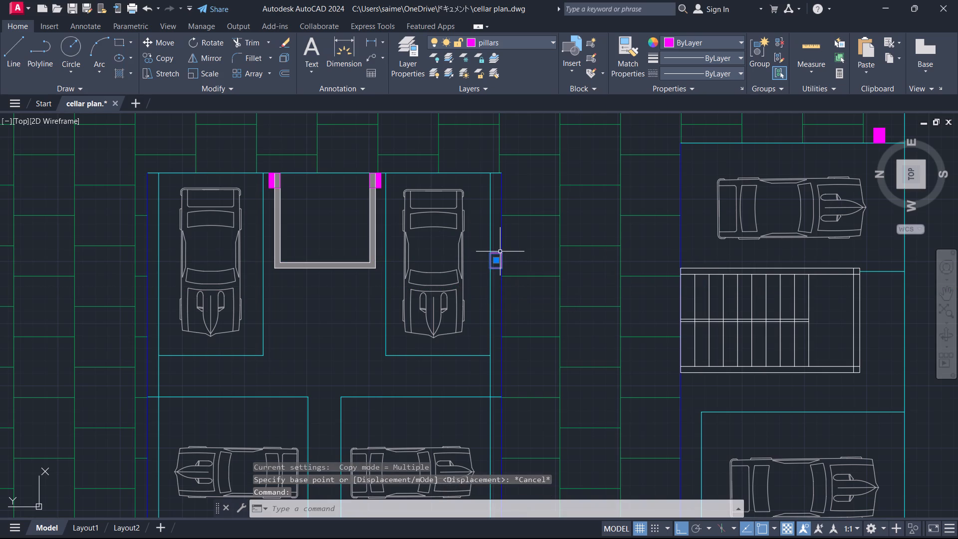
{"action": "type", "text": "co"}
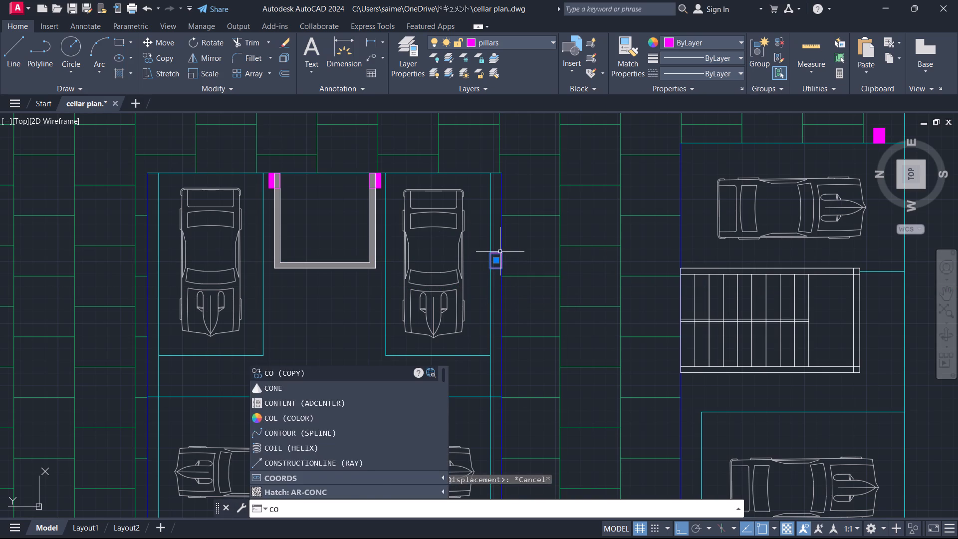
{"action": "key", "text": "Return"}
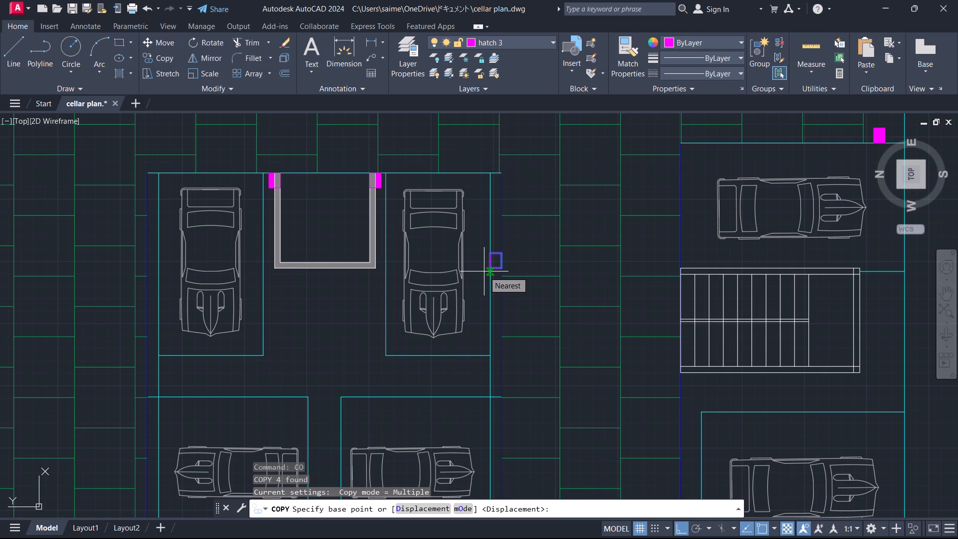
{"action": "scroll", "coordinate": [484, 271], "scroll_direction": "up", "scroll_amount": 2}
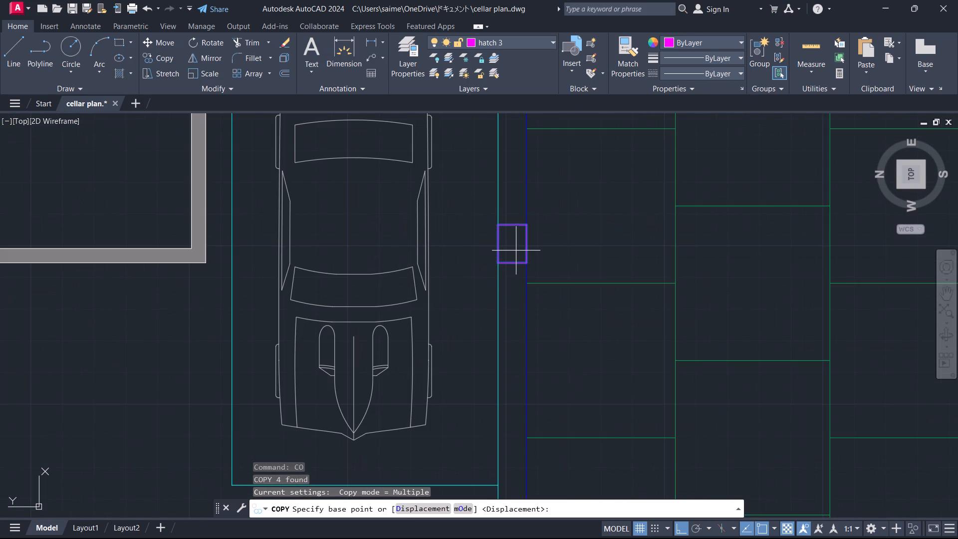
{"action": "scroll", "coordinate": [516, 251], "scroll_direction": "up", "scroll_amount": 1}
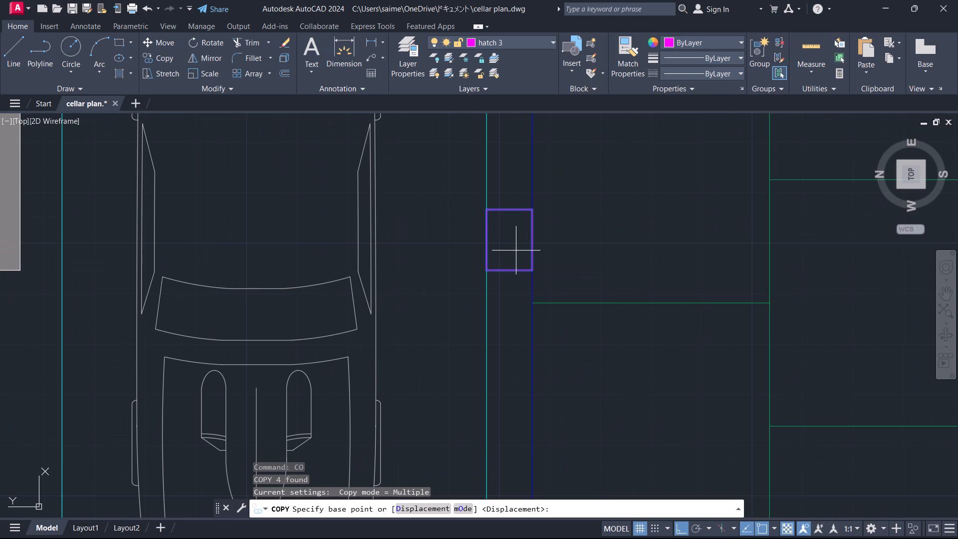
{"action": "type", "text": "co"}
{"action": "key", "text": "Return"}
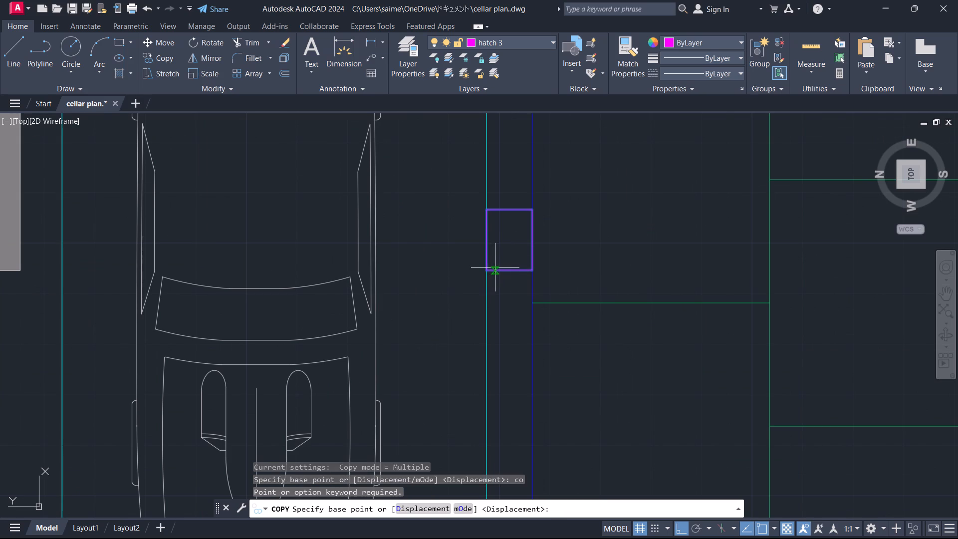
{"action": "left_click", "coordinate": [487, 270]}
{"action": "scroll", "coordinate": [464, 264], "scroll_direction": "down", "scroll_amount": 4}
{"action": "scroll", "coordinate": [280, 274], "scroll_direction": "up", "scroll_amount": 5}
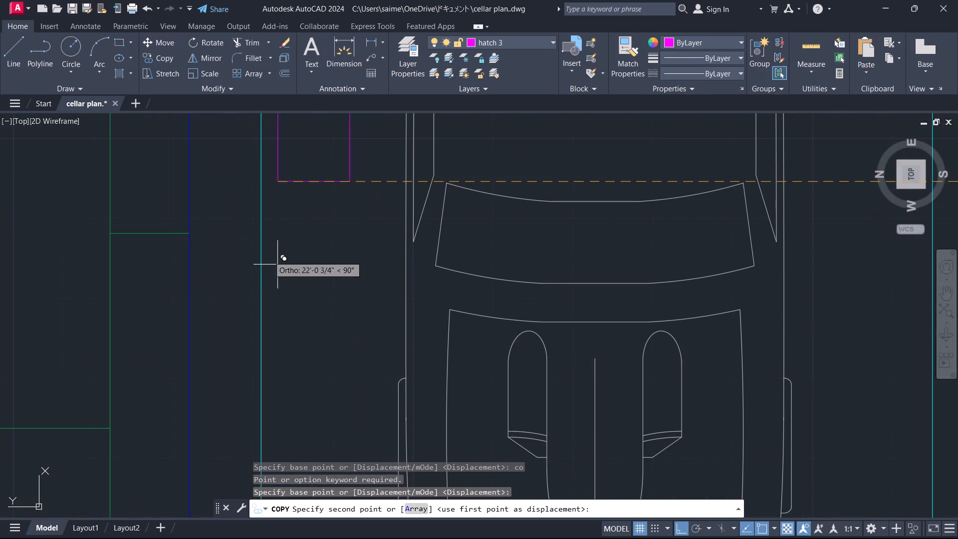
{"action": "left_click", "coordinate": [189, 183]}
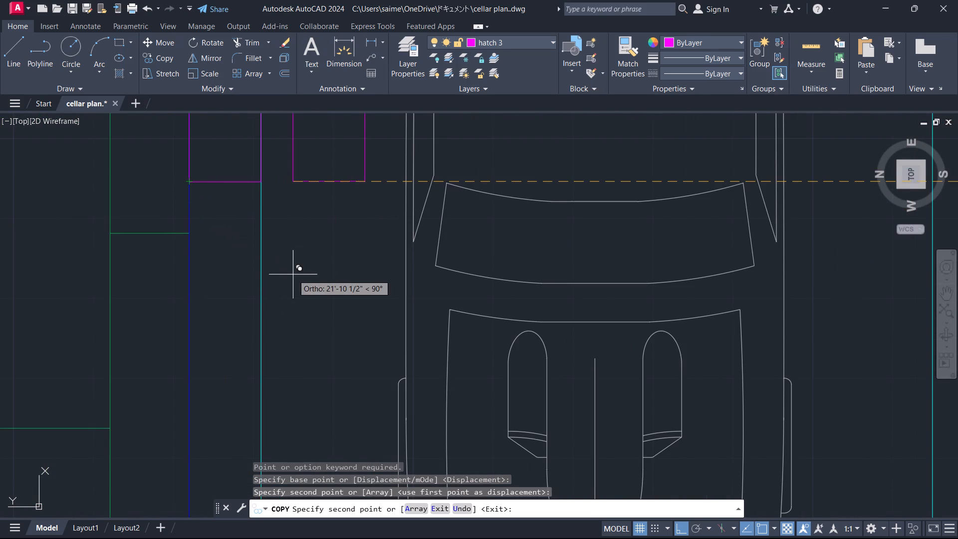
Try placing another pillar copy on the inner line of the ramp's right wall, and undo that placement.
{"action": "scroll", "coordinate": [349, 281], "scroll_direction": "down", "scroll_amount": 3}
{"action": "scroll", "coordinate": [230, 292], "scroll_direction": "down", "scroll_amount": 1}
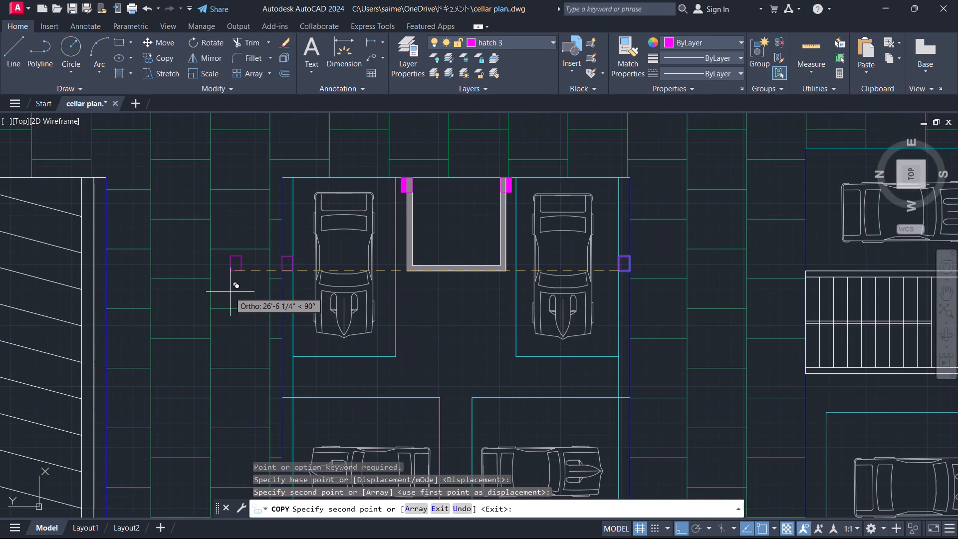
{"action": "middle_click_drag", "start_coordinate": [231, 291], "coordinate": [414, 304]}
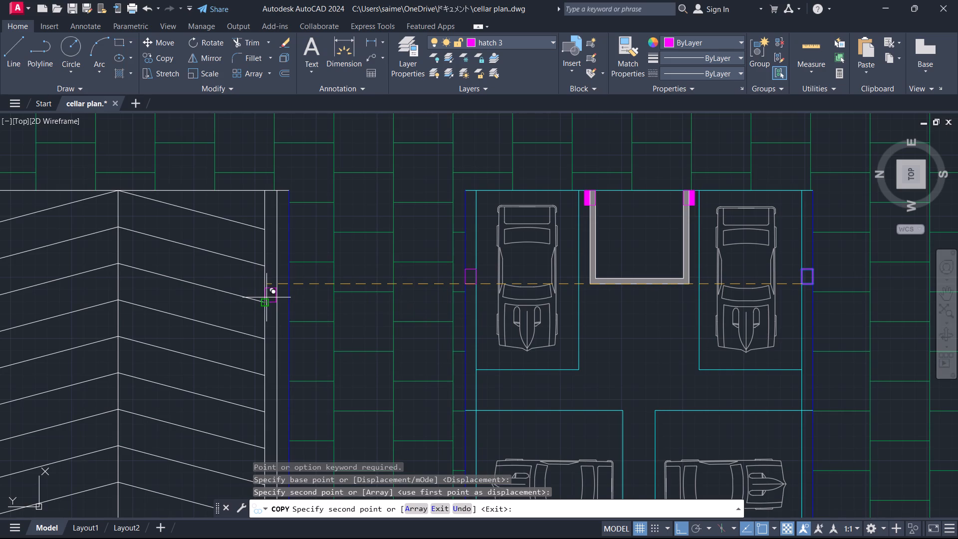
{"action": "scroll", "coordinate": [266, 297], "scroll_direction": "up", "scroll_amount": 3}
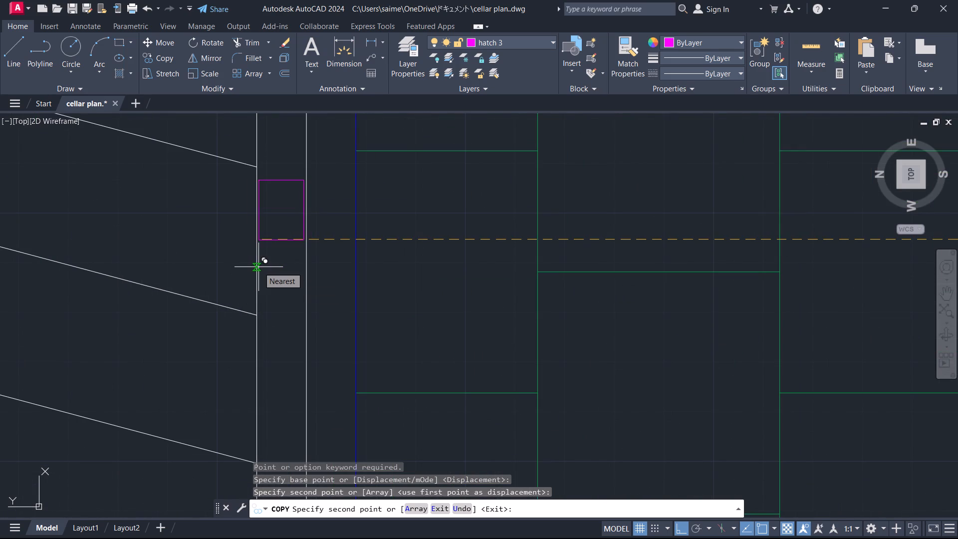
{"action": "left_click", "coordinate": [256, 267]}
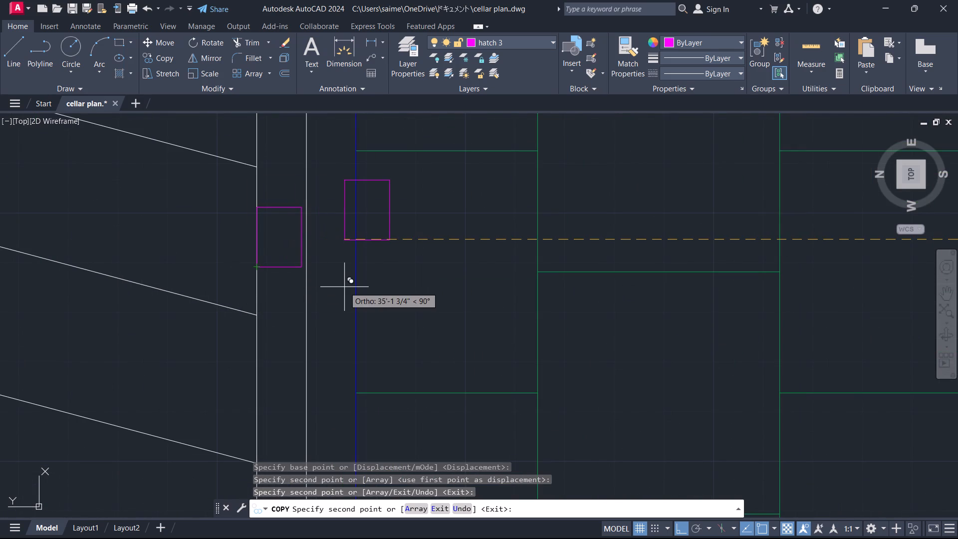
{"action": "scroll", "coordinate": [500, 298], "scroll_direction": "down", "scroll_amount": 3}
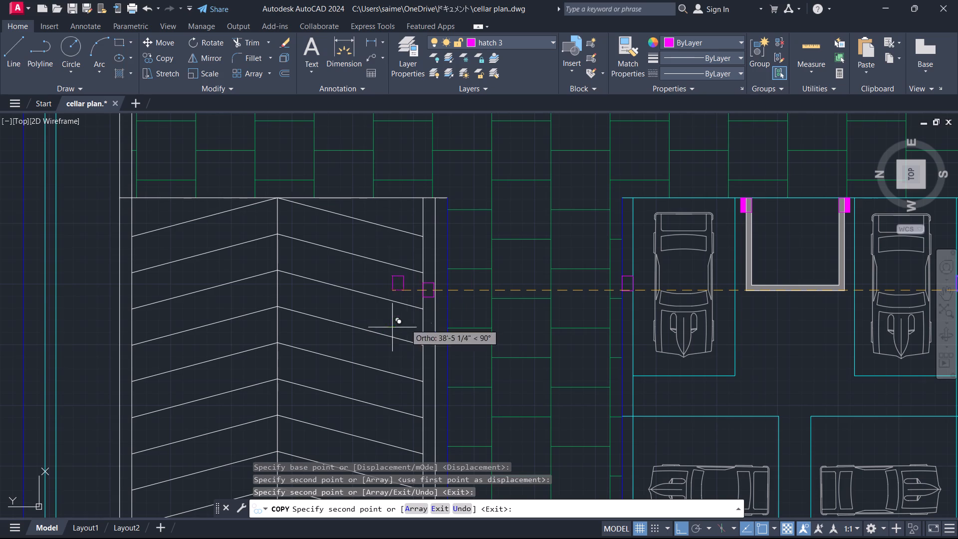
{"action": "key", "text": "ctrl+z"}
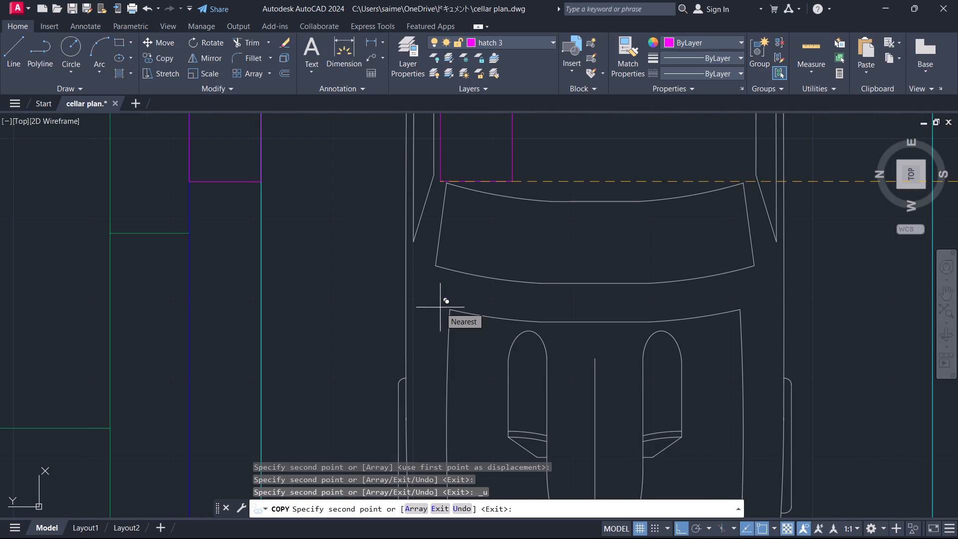
Place level copies of the pillar outline against the outer line of the ramp's right wall and within its left wall.
{"action": "scroll", "coordinate": [457, 299], "scroll_direction": "down", "scroll_amount": 2}
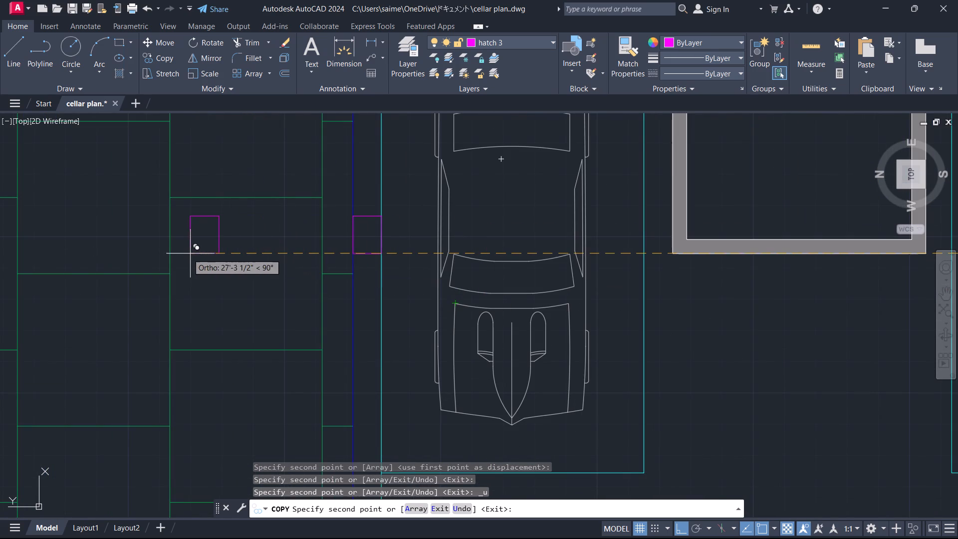
{"action": "scroll", "coordinate": [214, 248], "scroll_direction": "down", "scroll_amount": 2}
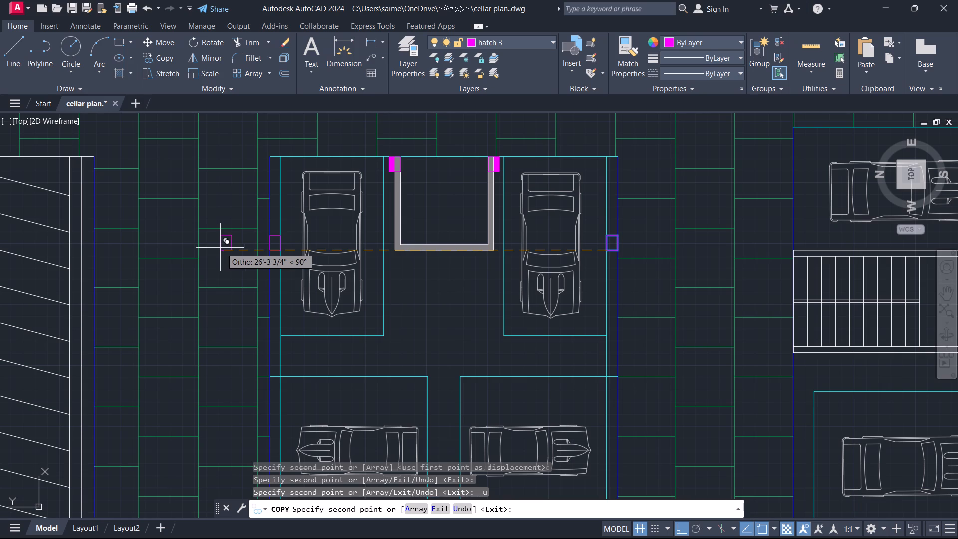
{"action": "middle_click_drag", "start_coordinate": [230, 248], "coordinate": [393, 265]}
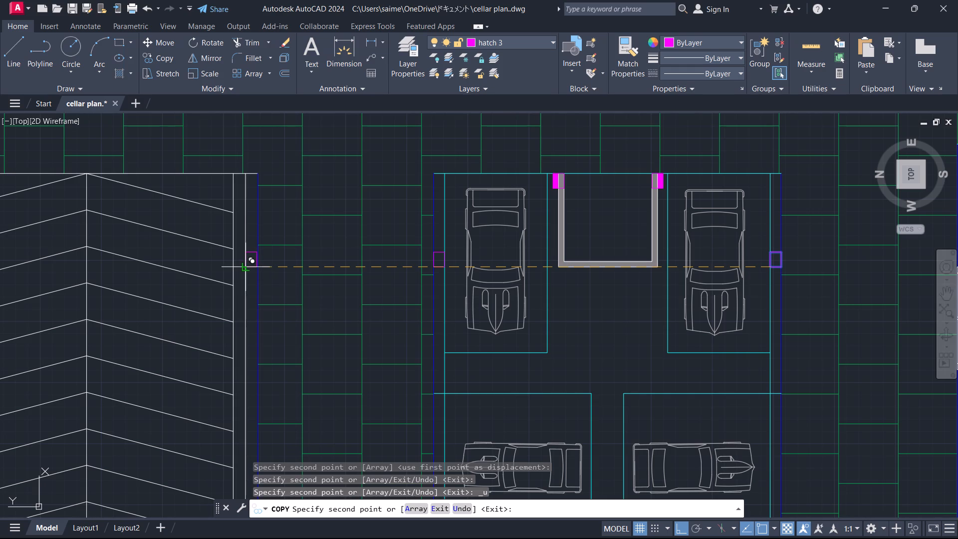
{"action": "left_click", "coordinate": [245, 266]}
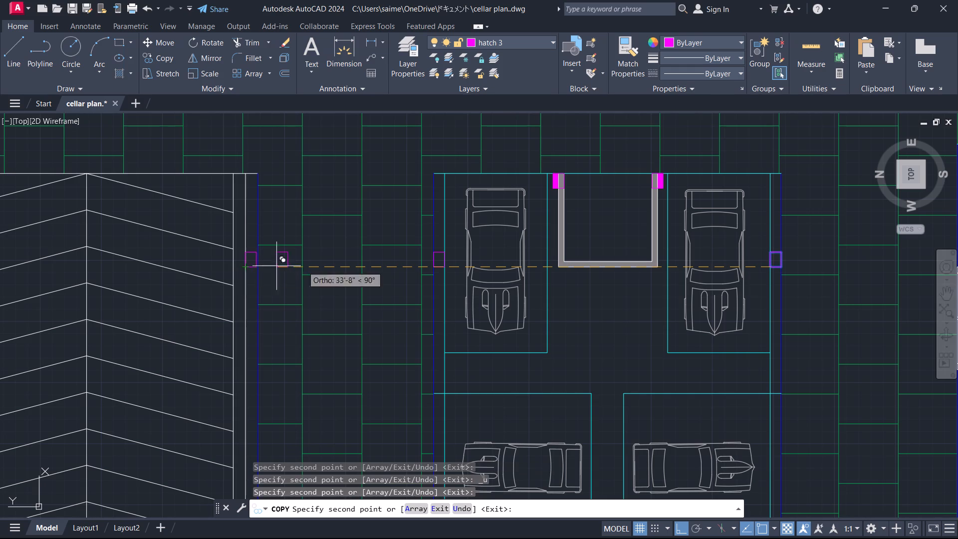
{"action": "scroll", "coordinate": [354, 265], "scroll_direction": "down", "scroll_amount": 2}
{"action": "scroll", "coordinate": [195, 264], "scroll_direction": "up", "scroll_amount": 3}
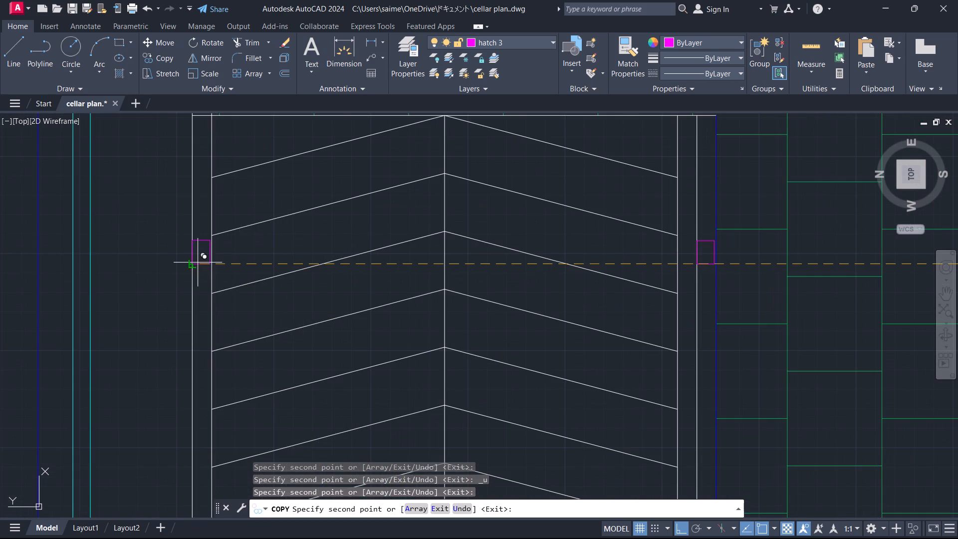
{"action": "left_click", "coordinate": [192, 263]}
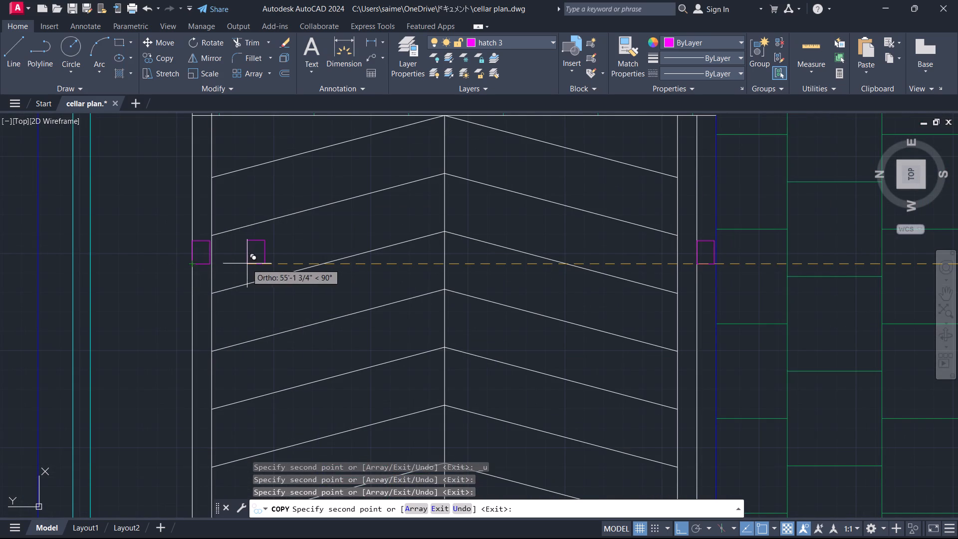
{"action": "key", "text": "Escape"}
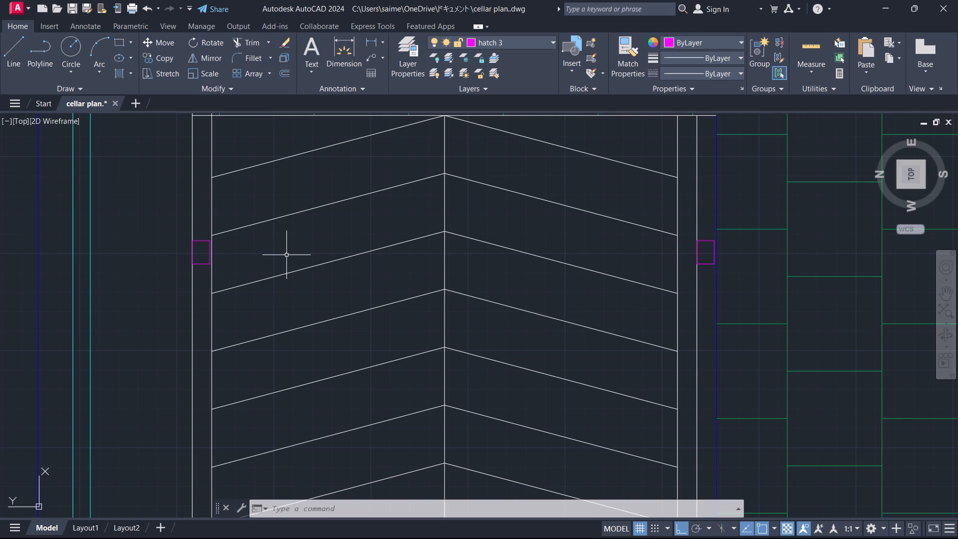
Copy the row of four pillar outlines by the rightmost one's lower-right corner straight down, level with the gap below the two upright-parked cars.
{"action": "scroll", "coordinate": [336, 253], "scroll_direction": "down", "scroll_amount": 2}
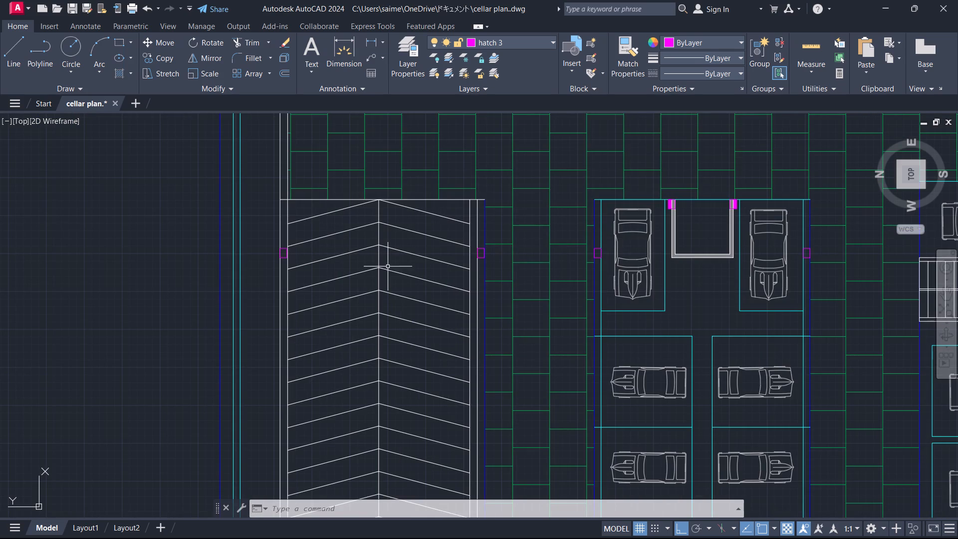
{"action": "left_click", "coordinate": [282, 249]}
{"action": "left_click", "coordinate": [480, 249]}
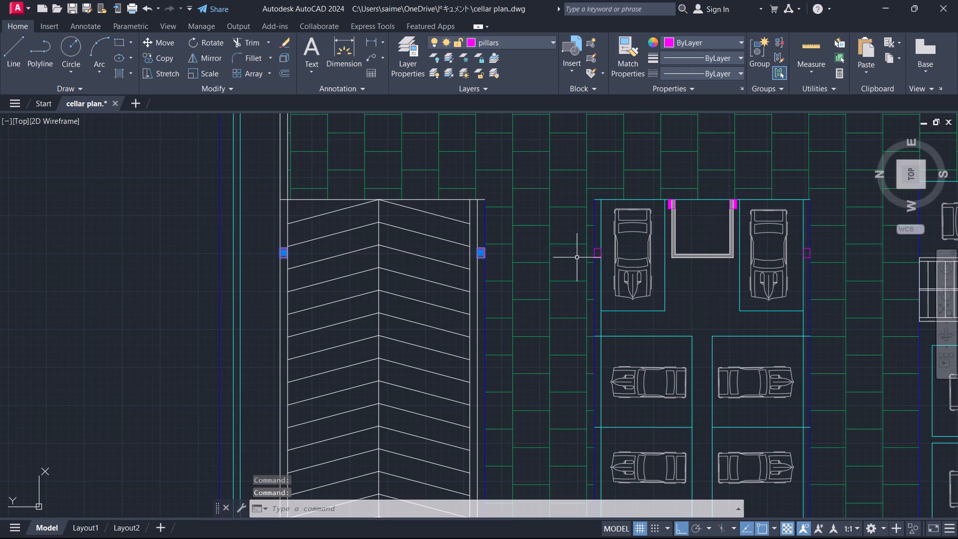
{"action": "left_click", "coordinate": [596, 255]}
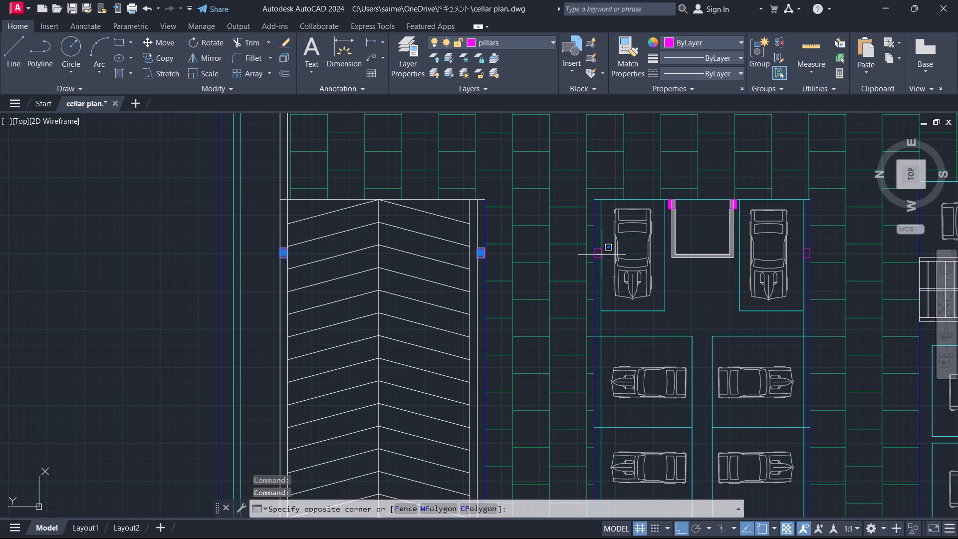
{"action": "scroll", "coordinate": [602, 255], "scroll_direction": "up", "scroll_amount": 3}
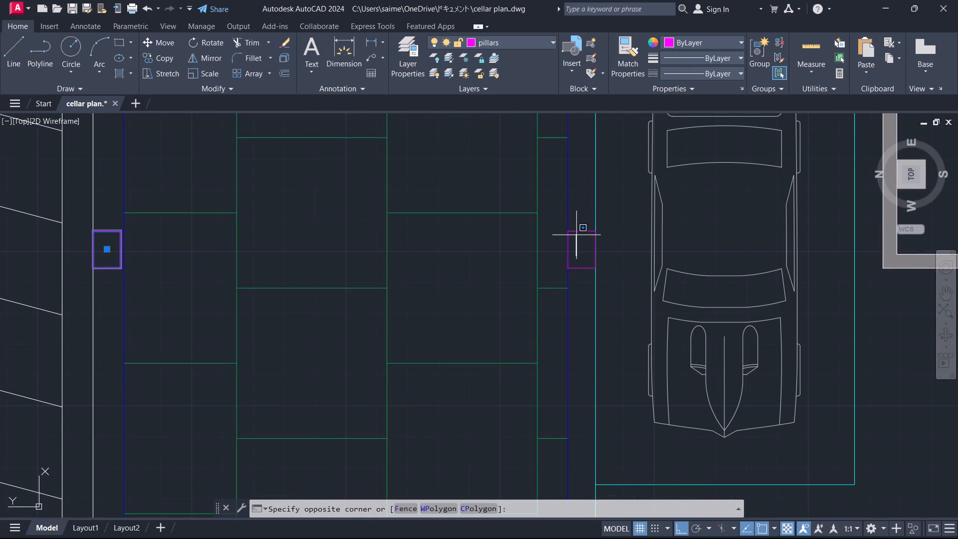
{"action": "left_click", "coordinate": [577, 235]}
{"action": "left_click", "coordinate": [580, 231]}
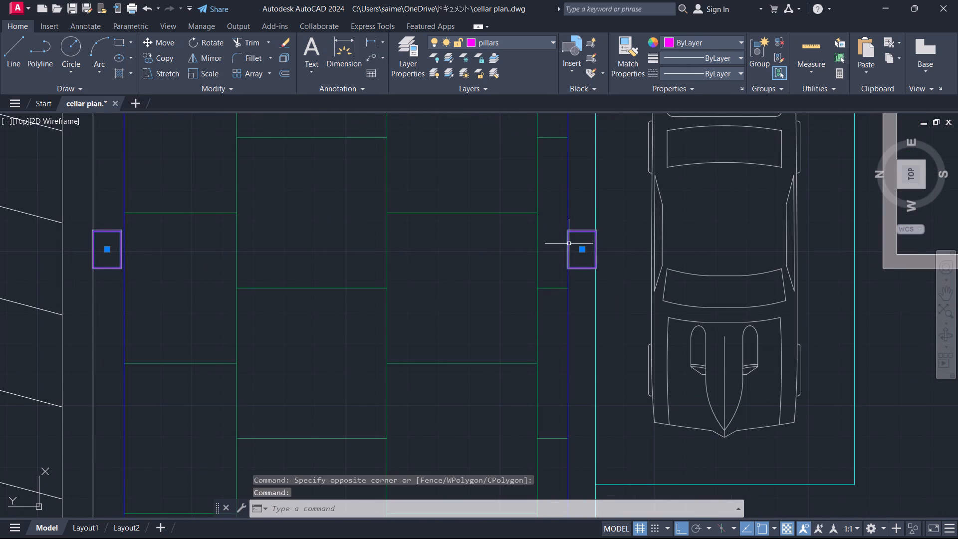
{"action": "scroll", "coordinate": [569, 243], "scroll_direction": "down", "scroll_amount": 4}
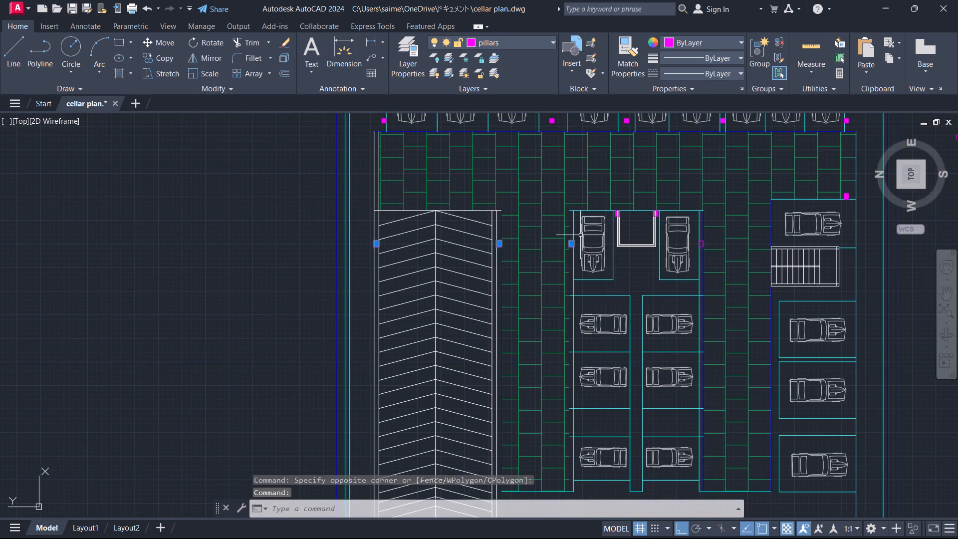
{"action": "scroll", "coordinate": [703, 240], "scroll_direction": "up", "scroll_amount": 4}
{"action": "left_click", "coordinate": [689, 248]}
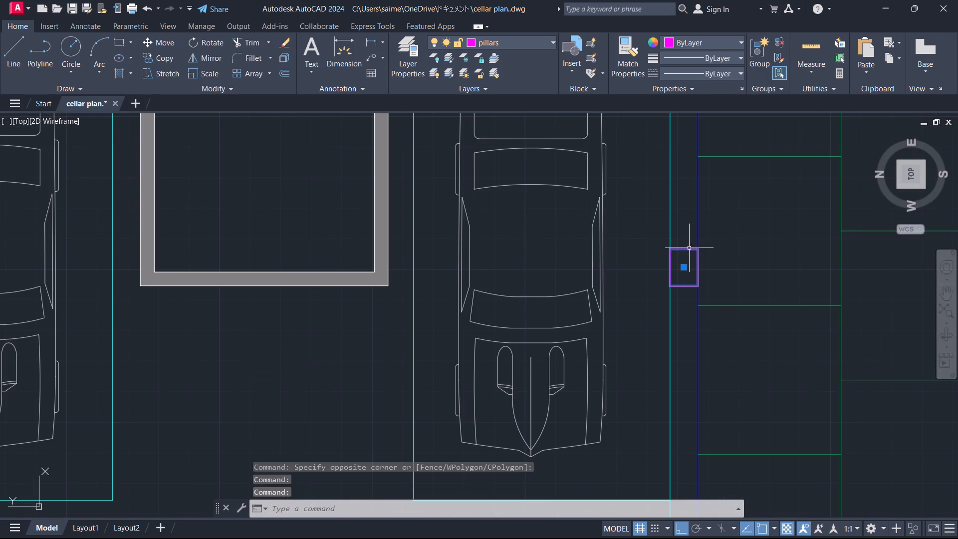
{"action": "scroll", "coordinate": [740, 246], "scroll_direction": "down", "scroll_amount": 2}
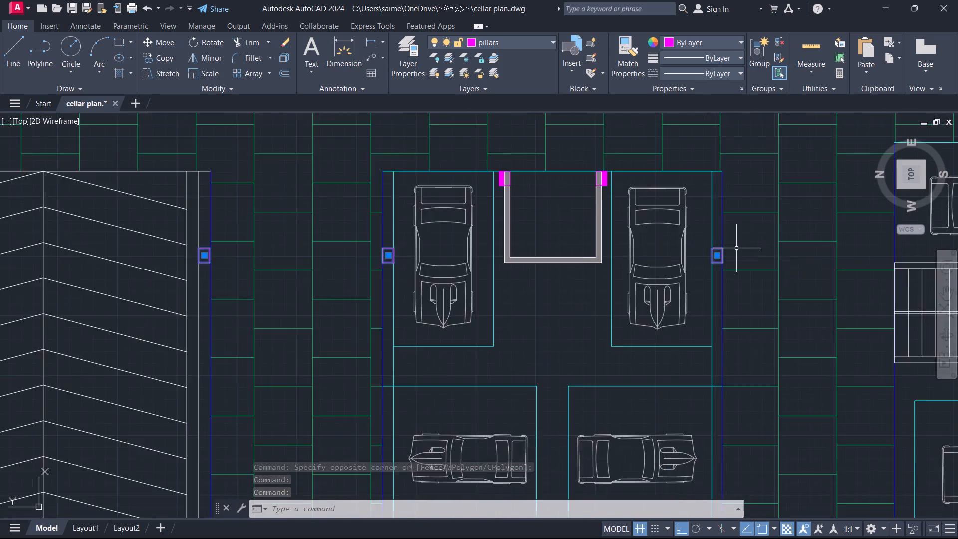
{"action": "scroll", "coordinate": [736, 248], "scroll_direction": "down", "scroll_amount": 1}
{"action": "middle_click_drag", "start_coordinate": [743, 247], "coordinate": [508, 249]}
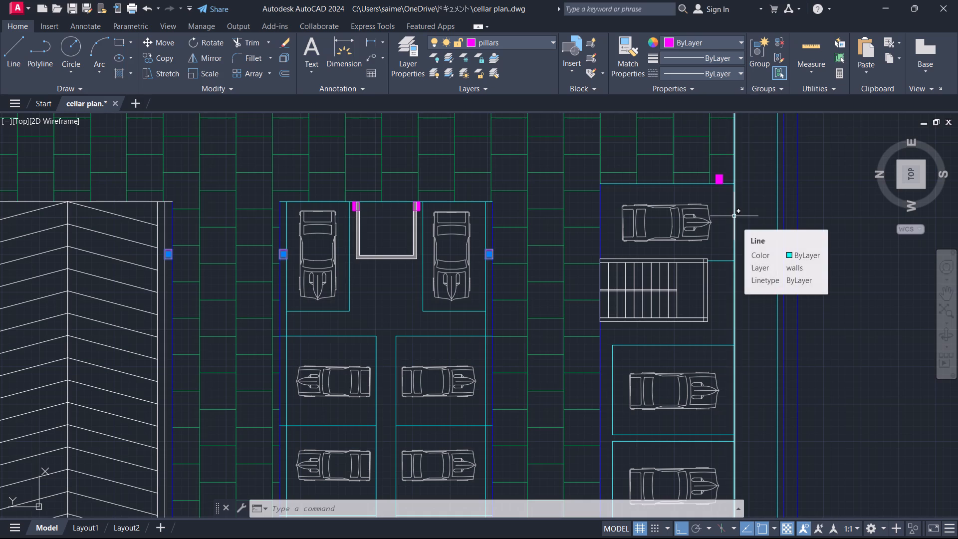
{"action": "type", "text": "co"}
{"action": "key", "text": "Return"}
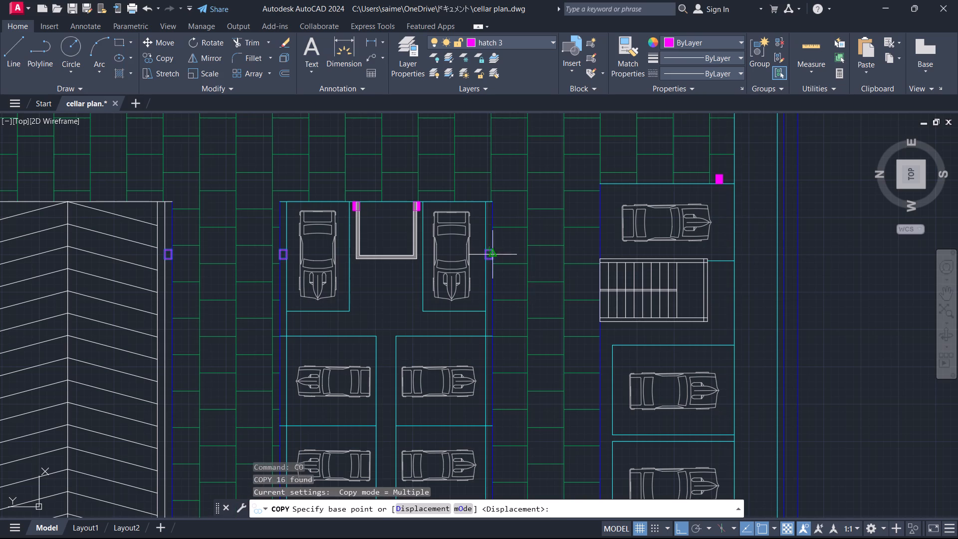
{"action": "scroll", "coordinate": [494, 261], "scroll_direction": "up", "scroll_amount": 4}
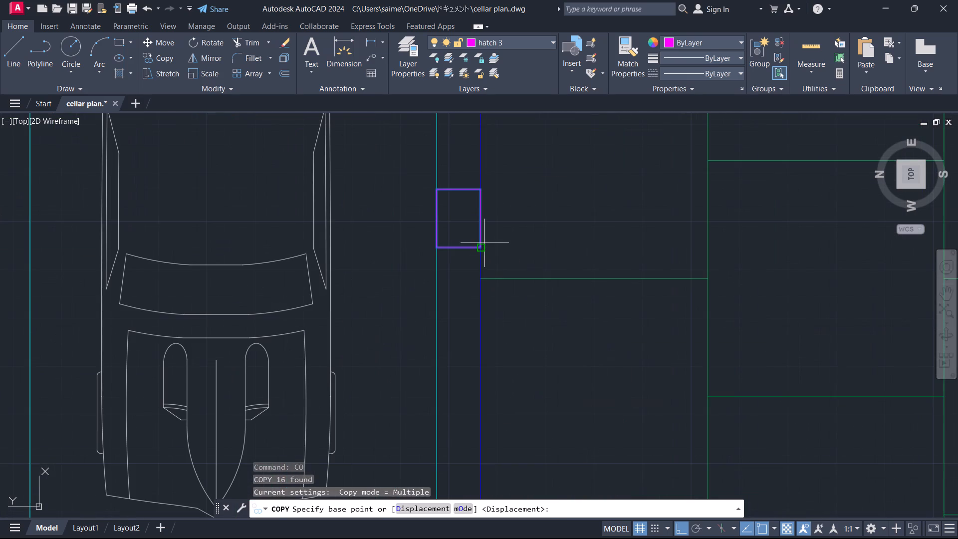
{"action": "left_click", "coordinate": [482, 251]}
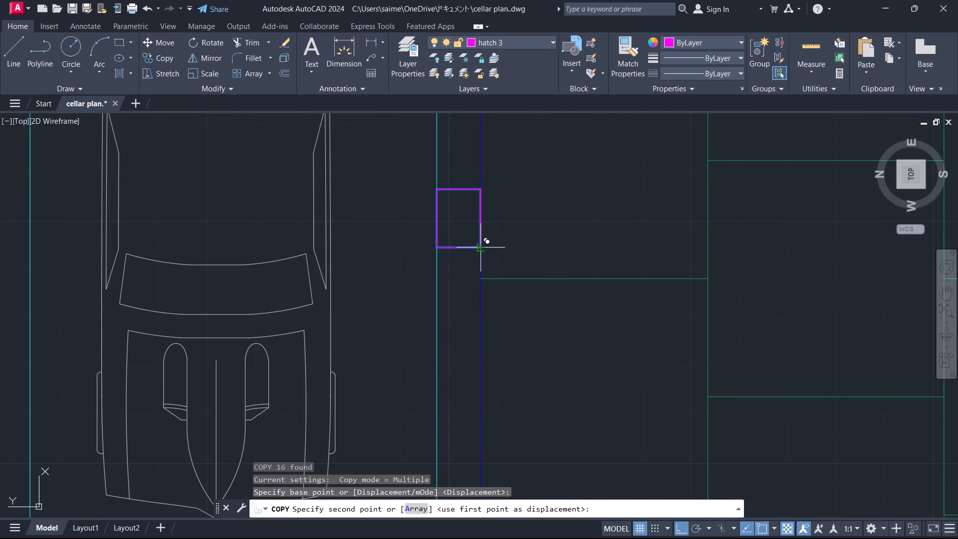
{"action": "scroll", "coordinate": [482, 251], "scroll_direction": "down", "scroll_amount": 2}
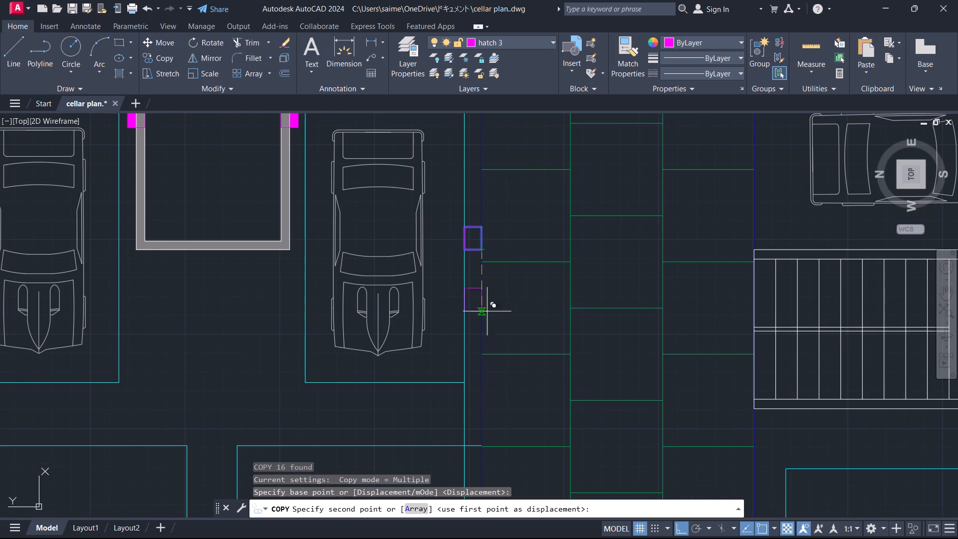
{"action": "scroll", "coordinate": [477, 366], "scroll_direction": "down", "scroll_amount": 2}
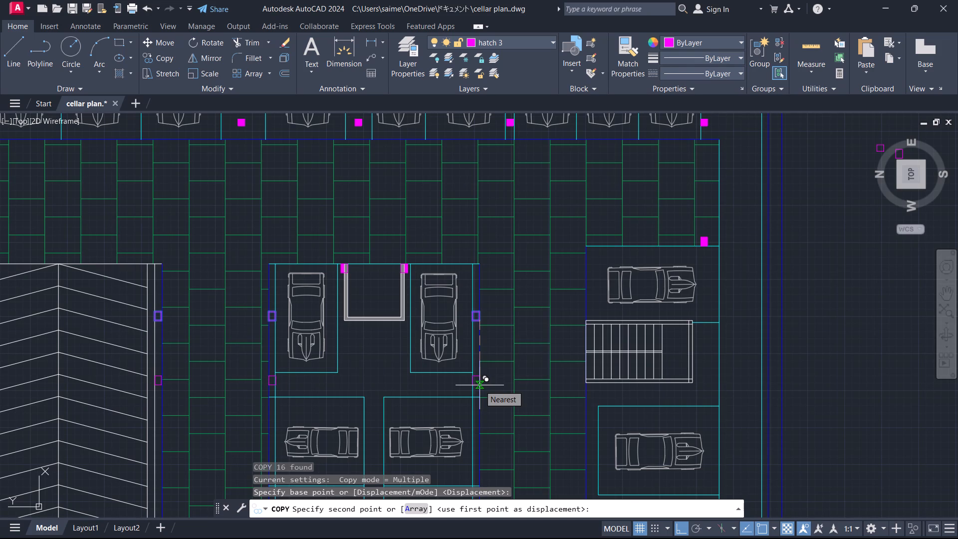
{"action": "left_click", "coordinate": [479, 385]}
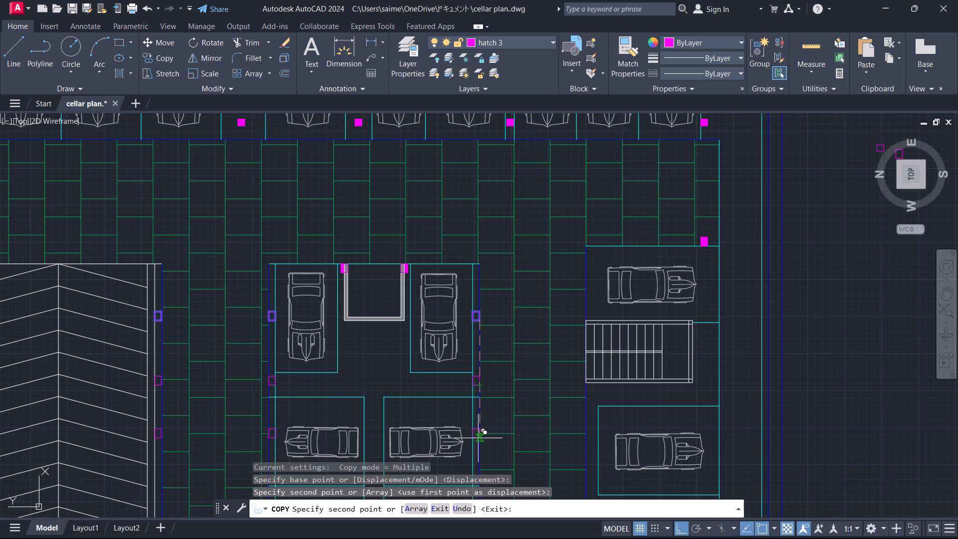
Place three more copies of the pillar row straight down: beside the first sideways-parked cars, beside the empty bays, and at the strips' bottom end.
{"action": "middle_click_drag", "start_coordinate": [479, 438], "coordinate": [520, 280]}
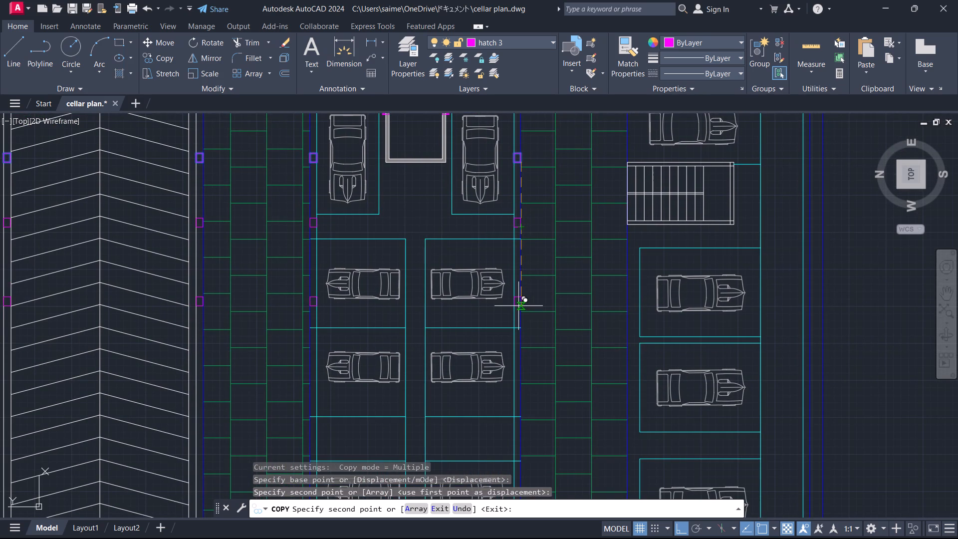
{"action": "left_click", "coordinate": [519, 303]}
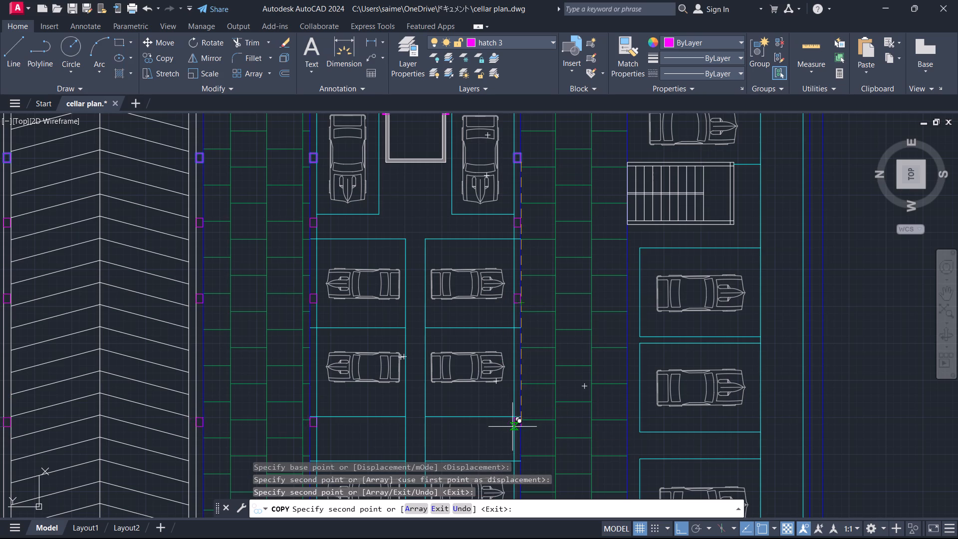
{"action": "middle_click_drag", "start_coordinate": [513, 422], "coordinate": [527, 279]}
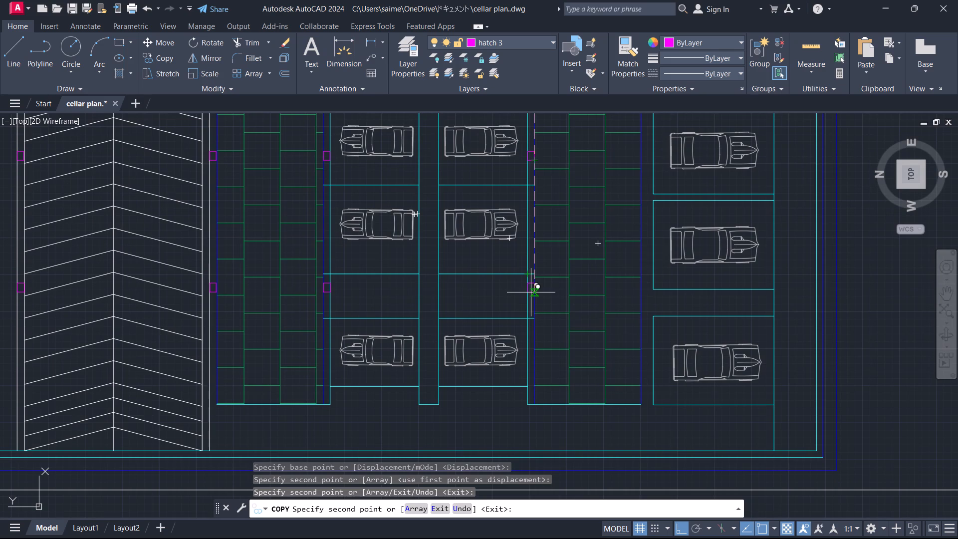
{"action": "left_click", "coordinate": [531, 292]}
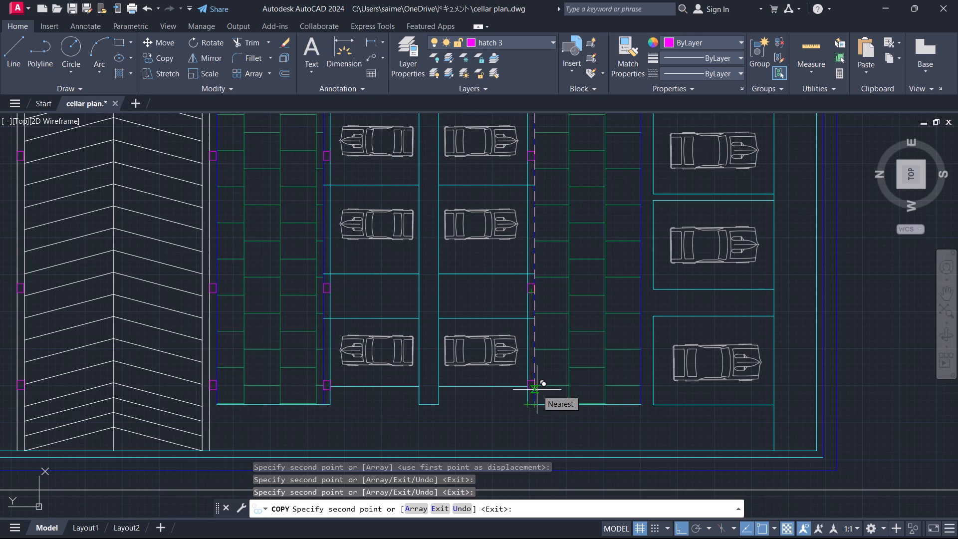
{"action": "scroll", "coordinate": [531, 406], "scroll_direction": "up", "scroll_amount": 3}
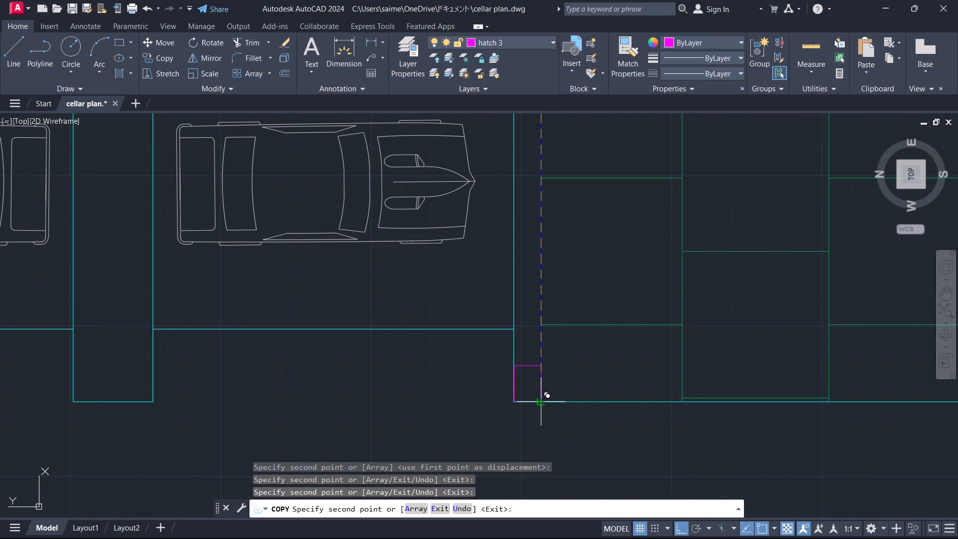
{"action": "left_click", "coordinate": [539, 400]}
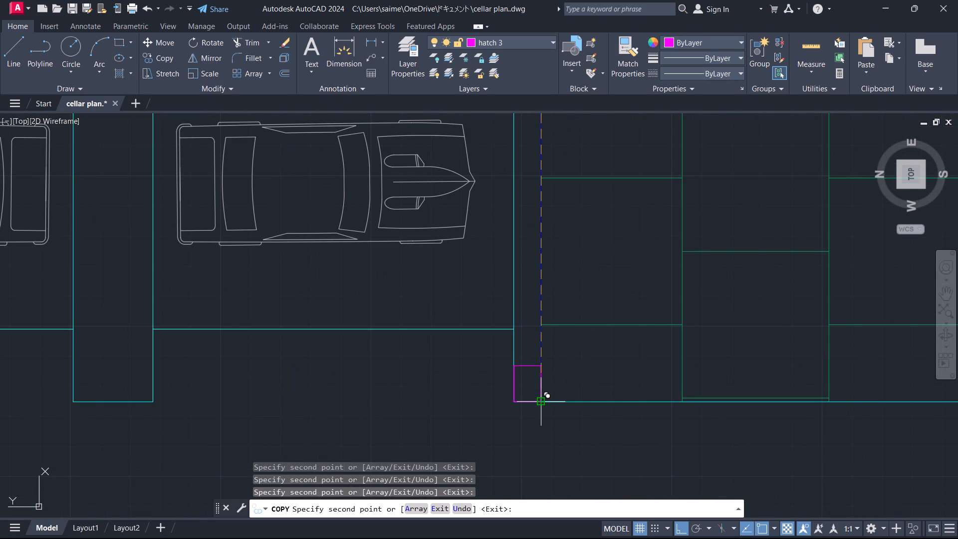
{"action": "key", "text": "Escape"}
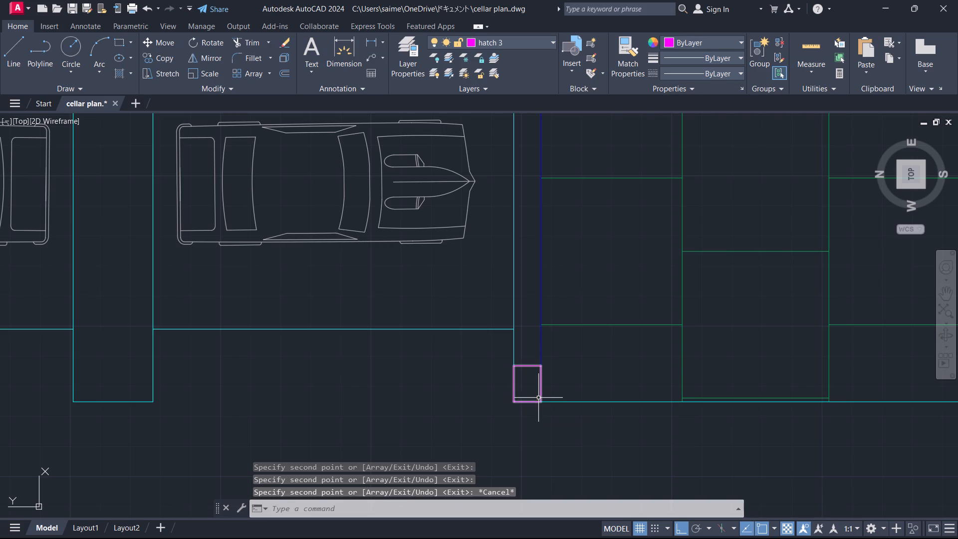
With Ortho off, copy the middle block's bottom-right pillar outline by its lower-left corner onto the bottom edge of the central gap between the bays.
{"action": "left_click", "coordinate": [528, 364]}
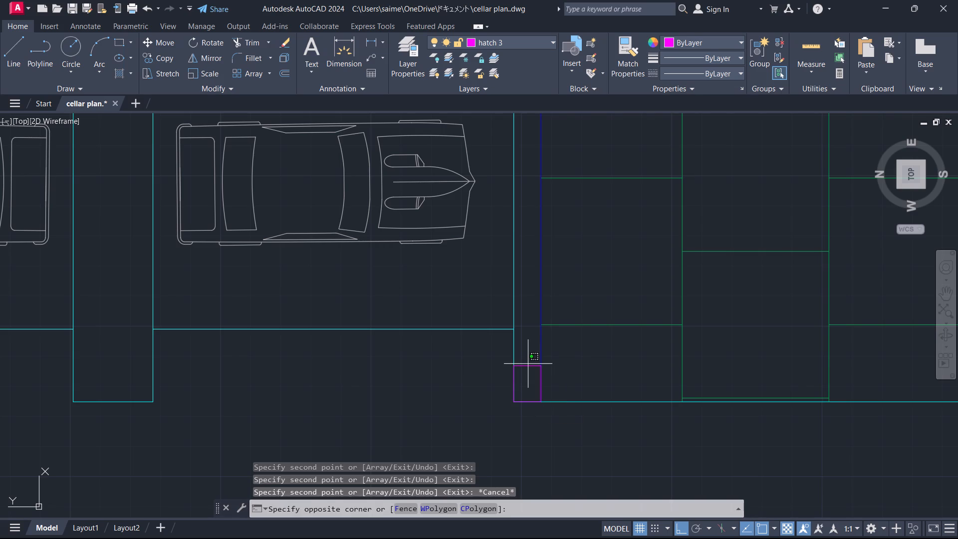
{"action": "type", "text": "co"}
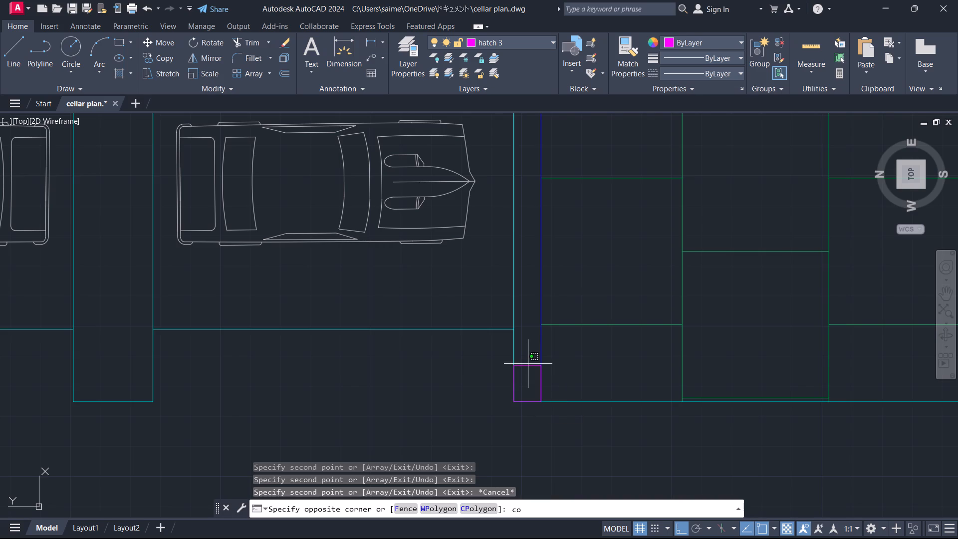
{"action": "key", "text": "Return"}
{"action": "left_click", "coordinate": [529, 366]}
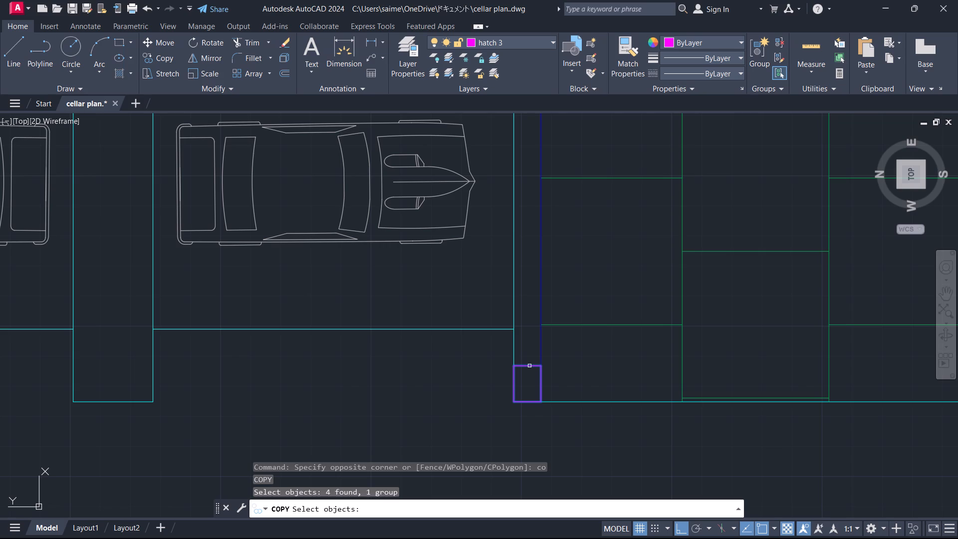
{"action": "type", "text": "co"}
{"action": "key", "text": "Return"}
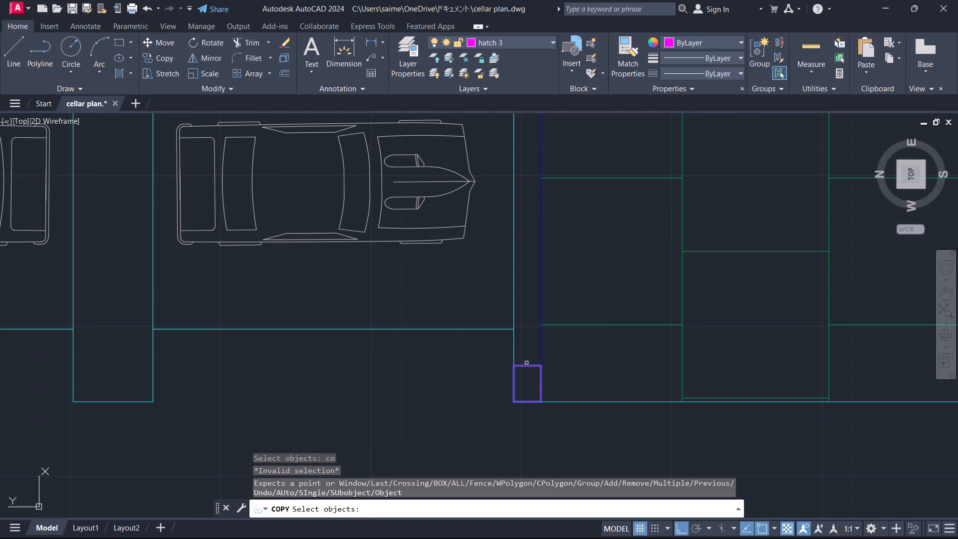
{"action": "key", "text": "Return"}
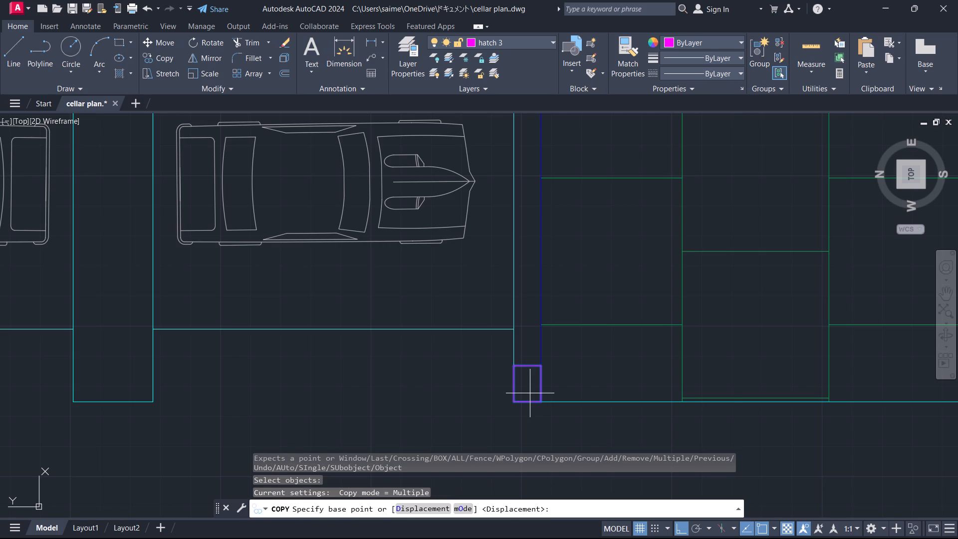
{"action": "left_click", "coordinate": [517, 403]}
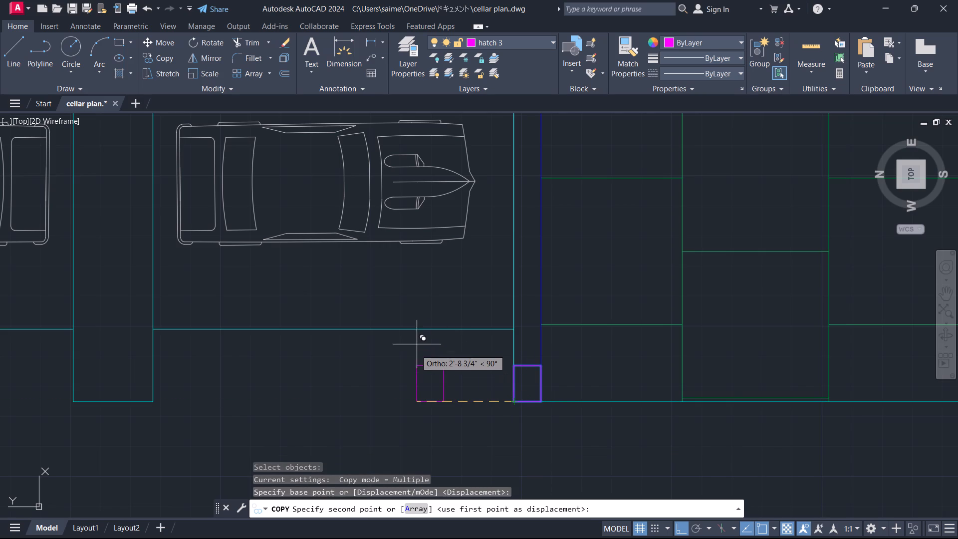
{"action": "key", "text": "F8"}
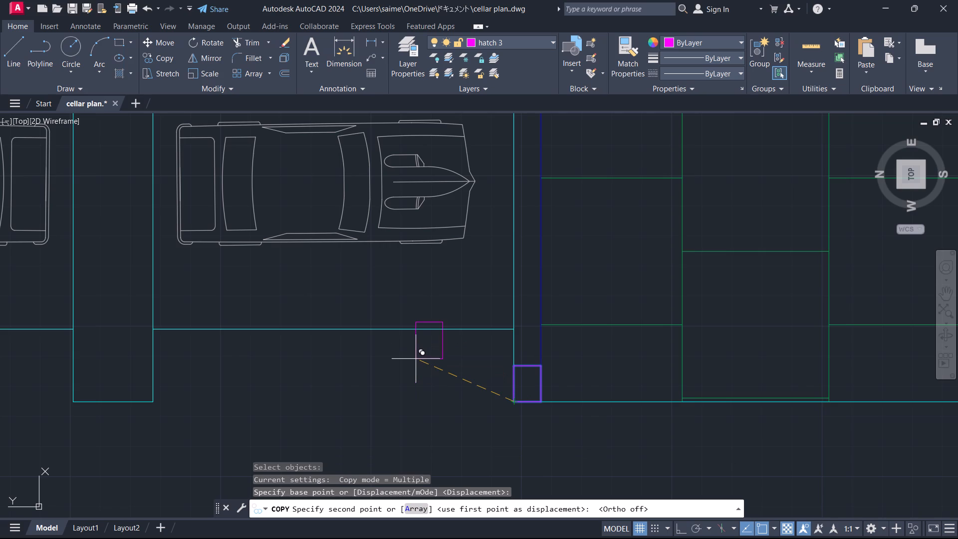
{"action": "scroll", "coordinate": [388, 327], "scroll_direction": "down", "scroll_amount": 2}
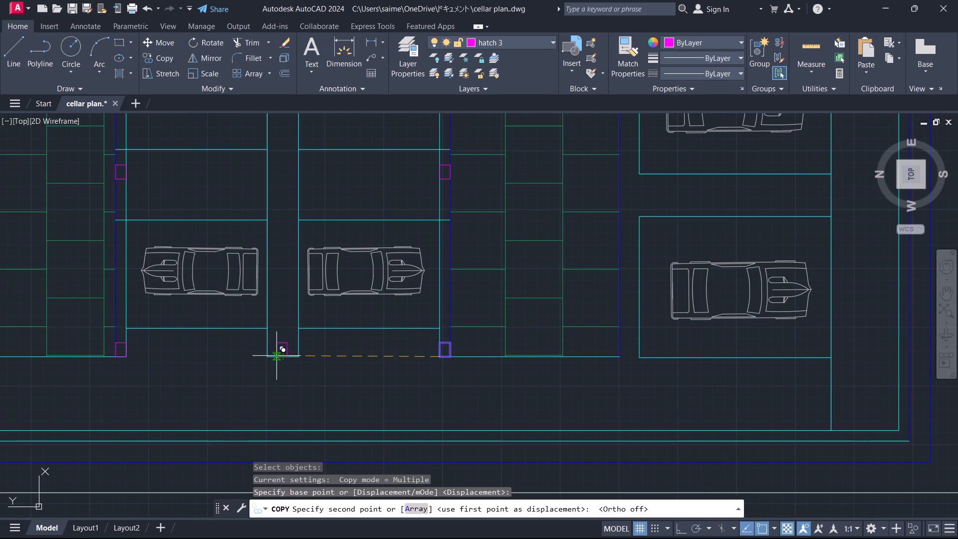
{"action": "scroll", "coordinate": [276, 356], "scroll_direction": "up", "scroll_amount": 1}
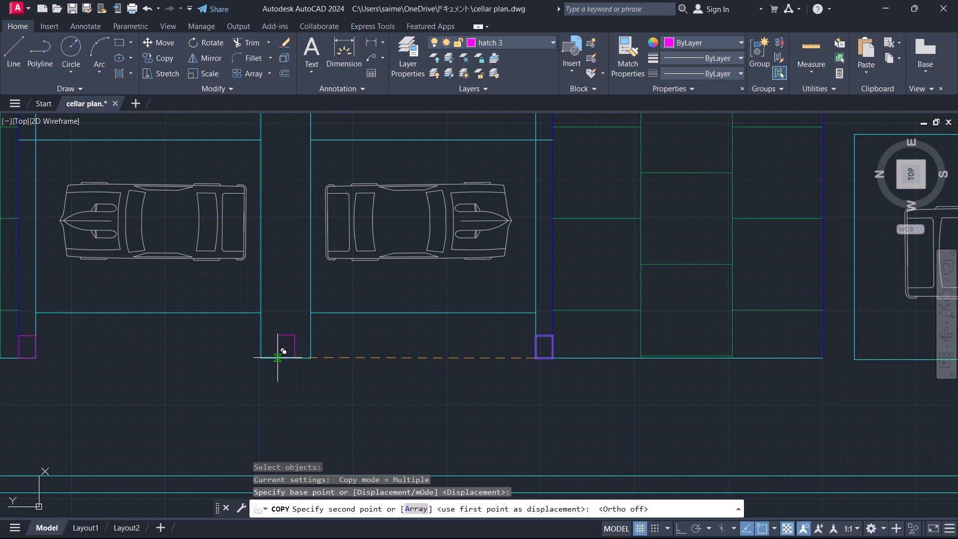
{"action": "left_click", "coordinate": [277, 358]}
Place another copy of the pillar outline in the central gap, roughly level with the pillar row beside the empty bays.
{"action": "scroll", "coordinate": [280, 284], "scroll_direction": "down", "scroll_amount": 2}
{"action": "middle_click_drag", "start_coordinate": [281, 284], "coordinate": [309, 368]}
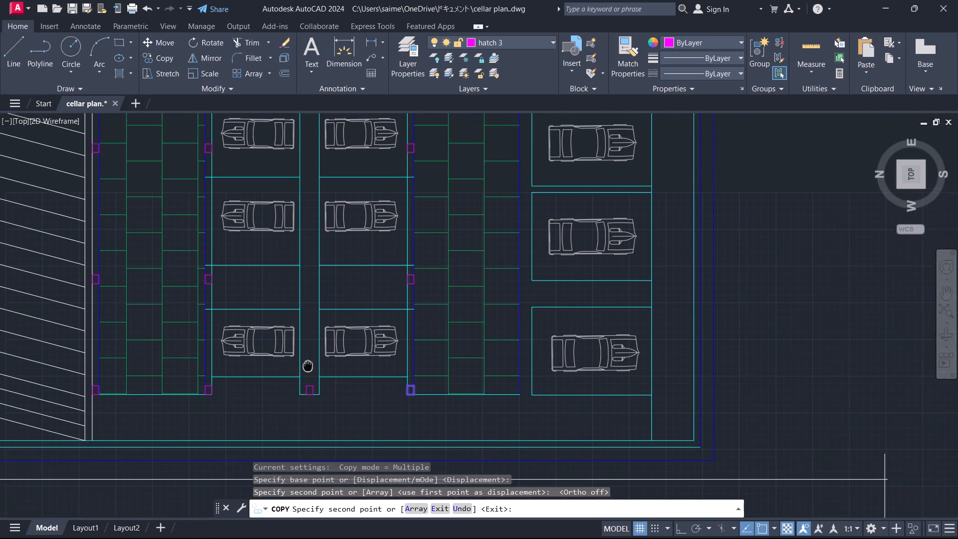
{"action": "middle_click_drag", "start_coordinate": [309, 368], "coordinate": [313, 395]}
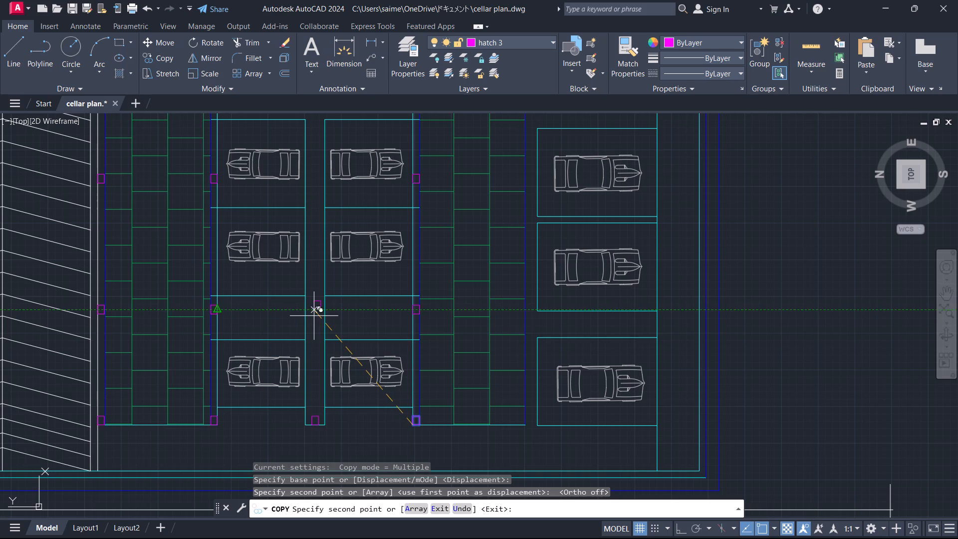
{"action": "left_click", "coordinate": [314, 317]}
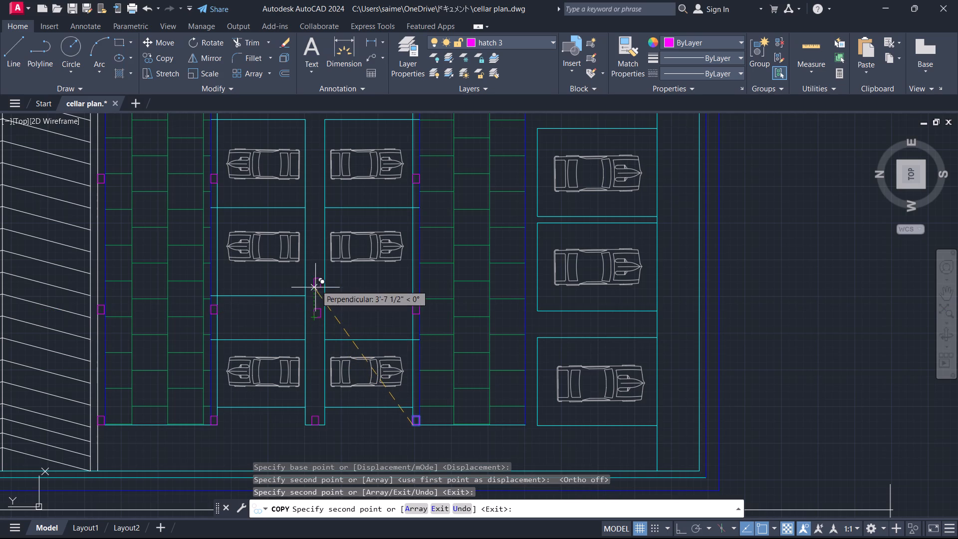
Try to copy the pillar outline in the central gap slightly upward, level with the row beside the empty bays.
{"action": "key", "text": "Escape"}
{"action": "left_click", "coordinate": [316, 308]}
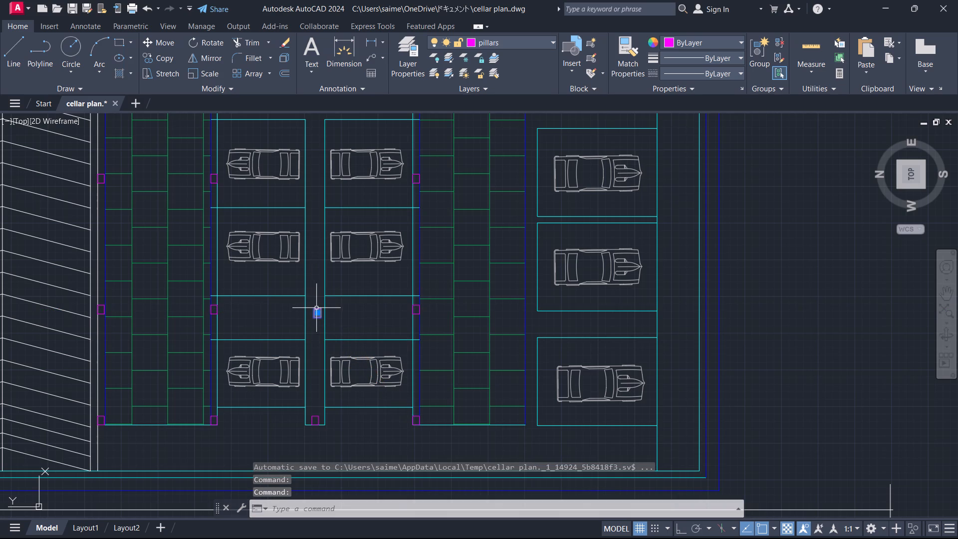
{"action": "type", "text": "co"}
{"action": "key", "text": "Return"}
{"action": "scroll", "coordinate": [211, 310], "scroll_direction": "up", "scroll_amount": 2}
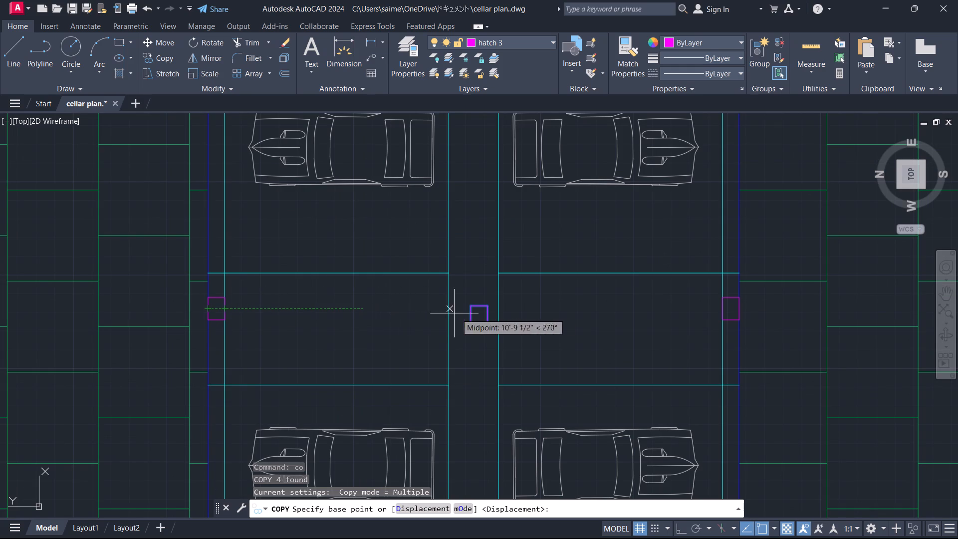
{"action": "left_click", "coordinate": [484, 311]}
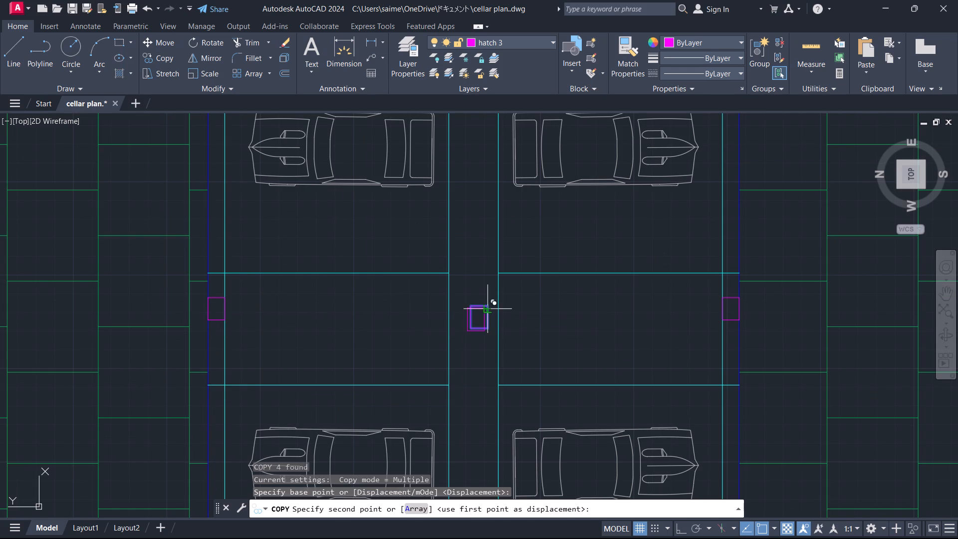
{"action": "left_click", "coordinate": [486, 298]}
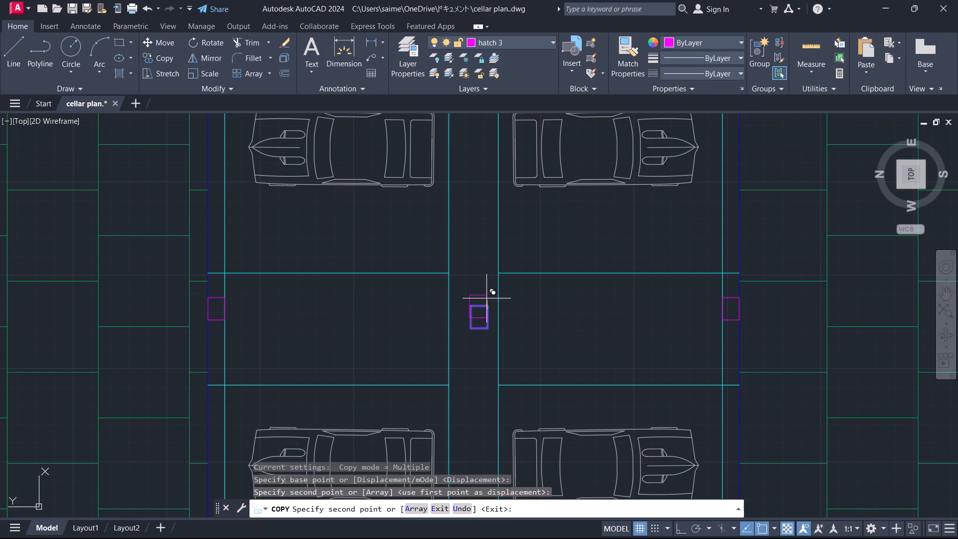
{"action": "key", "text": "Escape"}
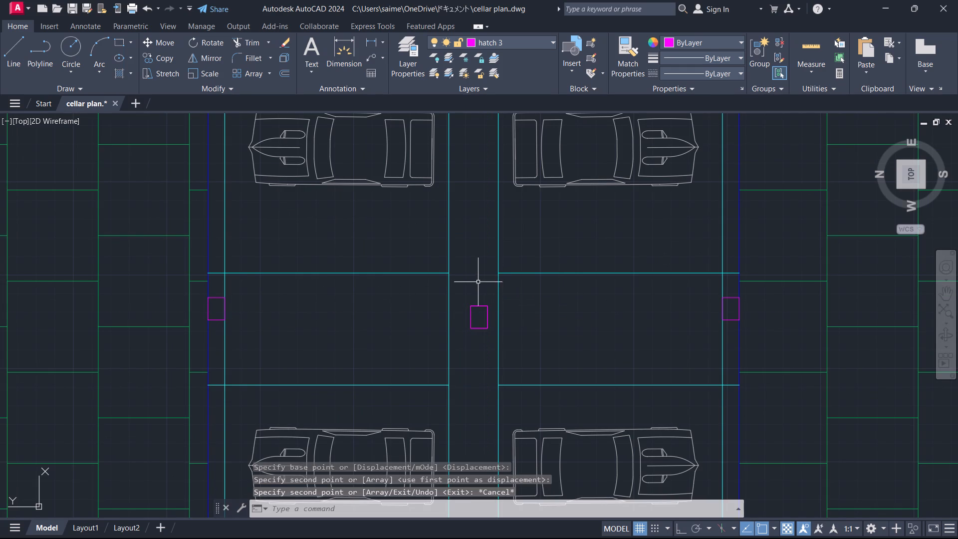
Move the central-gap pillar outline by its upper-left corner so its top edge aligns with the pillar row beside the empty bays.
{"action": "left_click", "coordinate": [481, 306]}
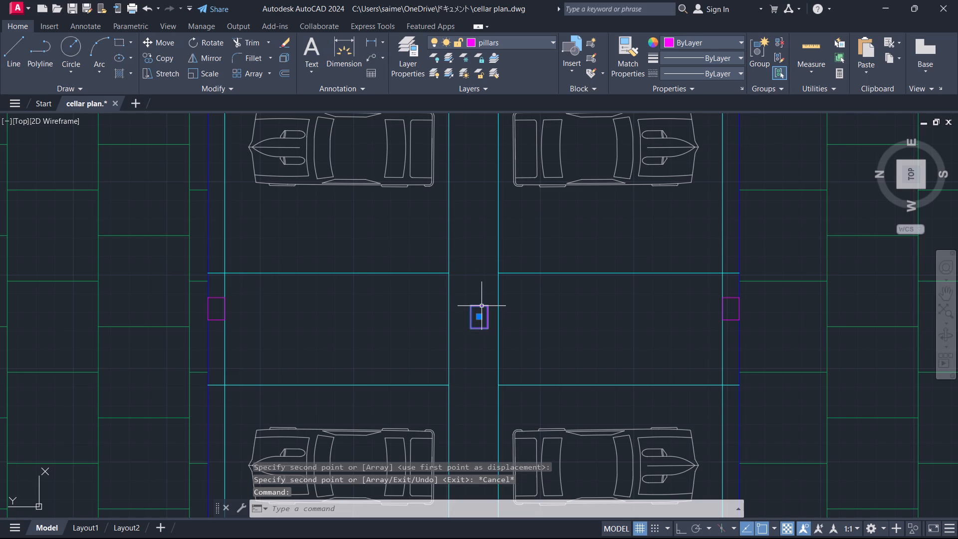
{"action": "key", "text": "m"}
{"action": "key", "text": "Return"}
{"action": "left_click", "coordinate": [467, 304]}
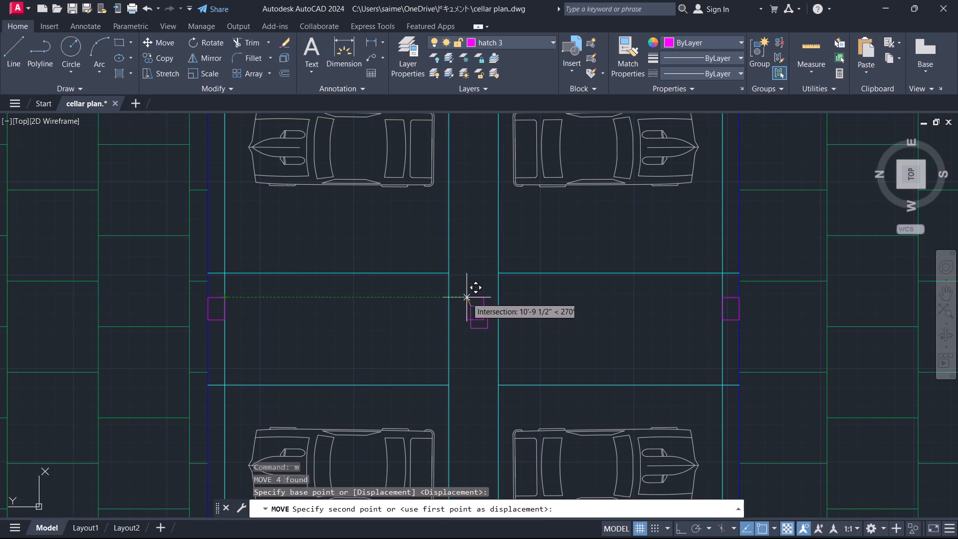
{"action": "left_click", "coordinate": [467, 297]}
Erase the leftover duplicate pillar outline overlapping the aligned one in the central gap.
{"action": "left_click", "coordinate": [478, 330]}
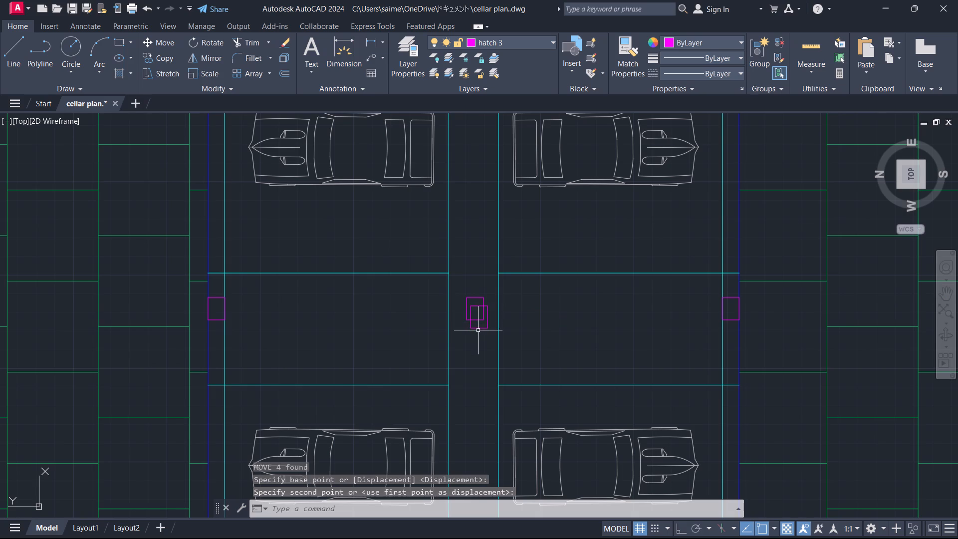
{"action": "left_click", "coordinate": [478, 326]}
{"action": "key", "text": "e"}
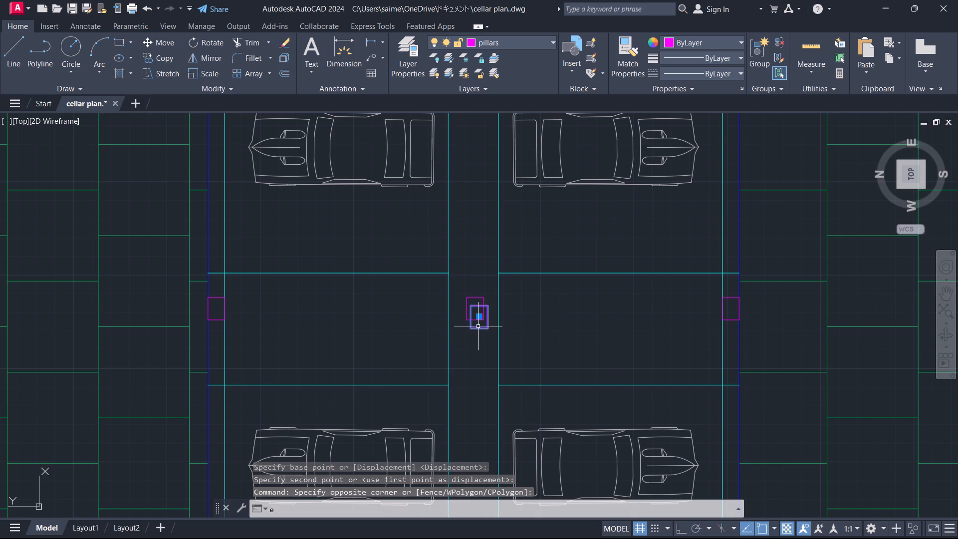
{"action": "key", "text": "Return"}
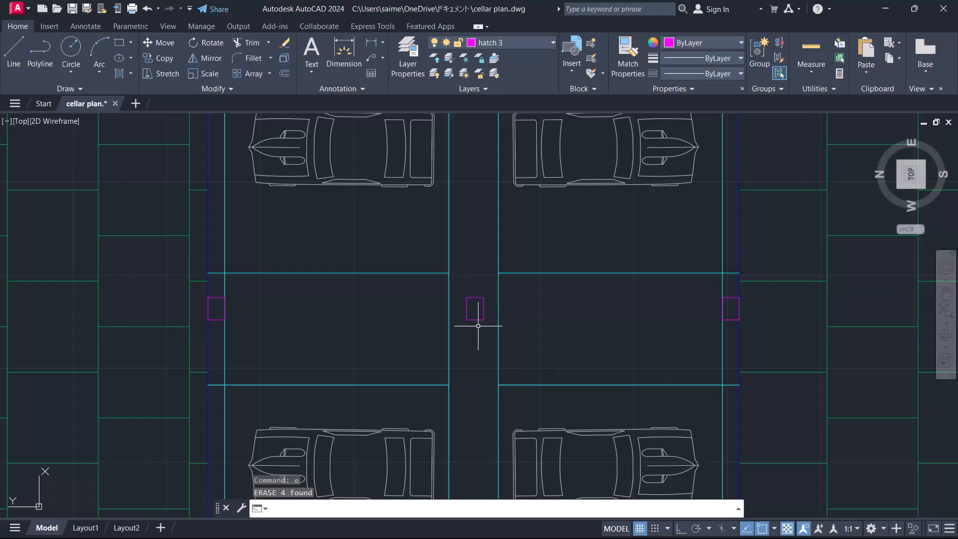
With Ortho on, copy the aligned central-gap pillar by its centre straight up to the next two pillar rows, ending below the upright-parked cars.
{"action": "left_click", "coordinate": [481, 297]}
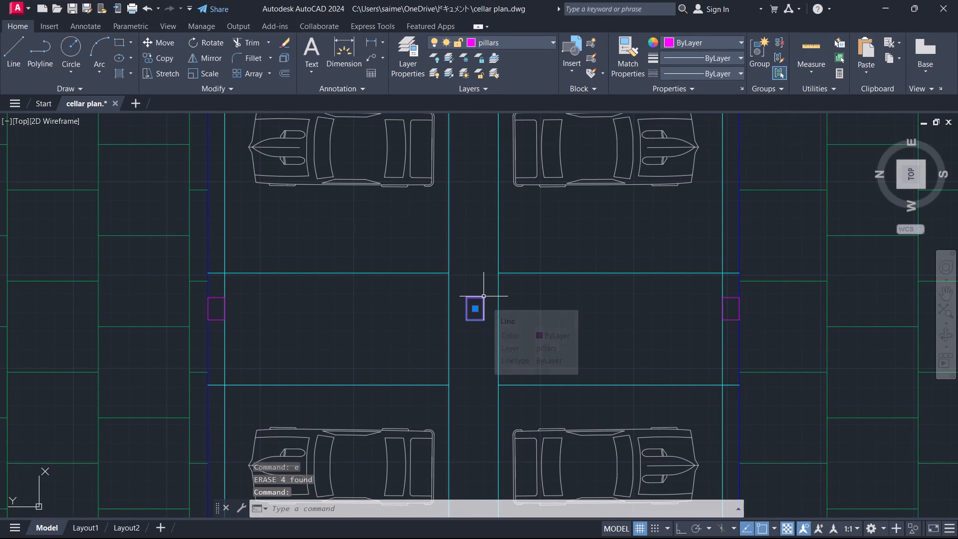
{"action": "key", "text": "c"}
{"action": "key", "text": "o"}
{"action": "key", "text": "Return"}
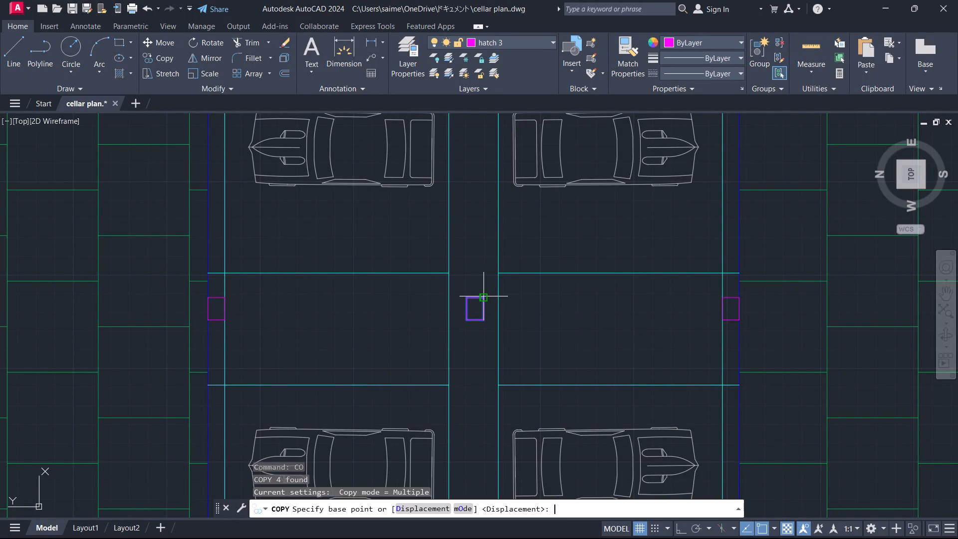
{"action": "left_click", "coordinate": [475, 309]}
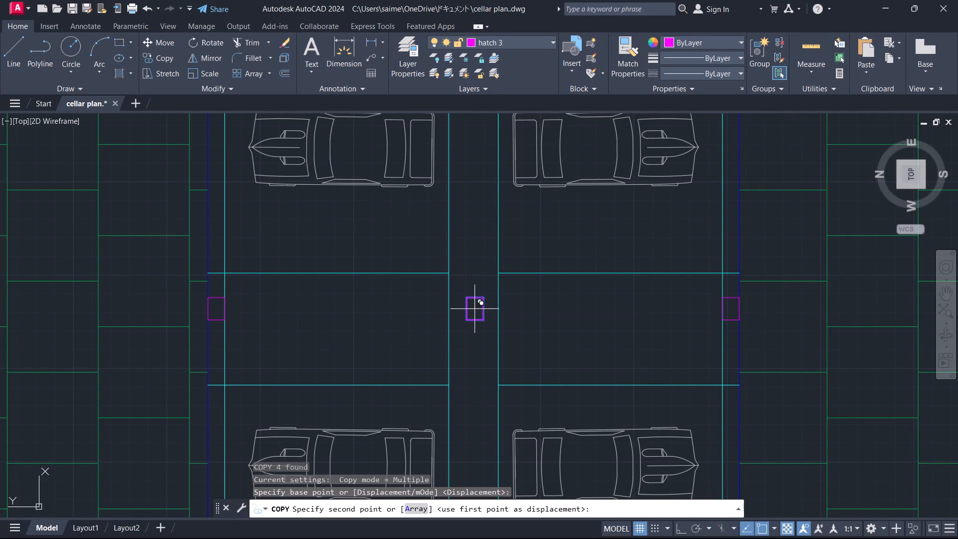
{"action": "scroll", "coordinate": [468, 217], "scroll_direction": "down", "scroll_amount": 2}
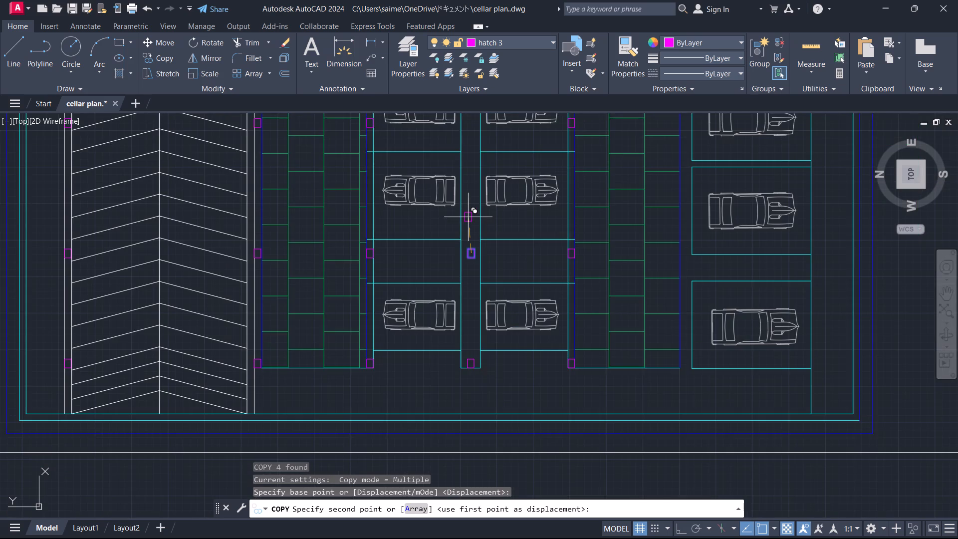
{"action": "middle_click_drag", "start_coordinate": [468, 217], "coordinate": [435, 372]}
{"action": "scroll", "coordinate": [436, 272], "scroll_direction": "up", "scroll_amount": 1}
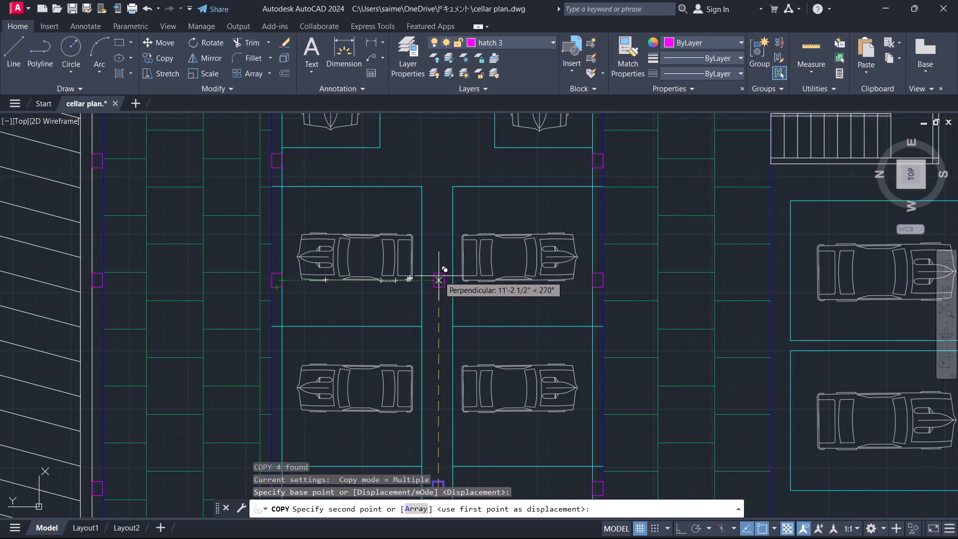
{"action": "key", "text": "F8"}
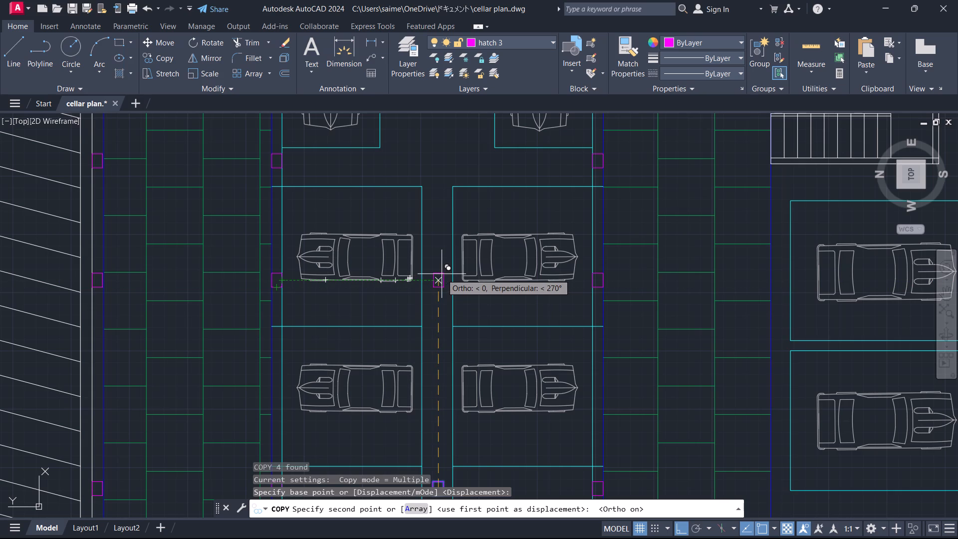
{"action": "left_click", "coordinate": [442, 274]}
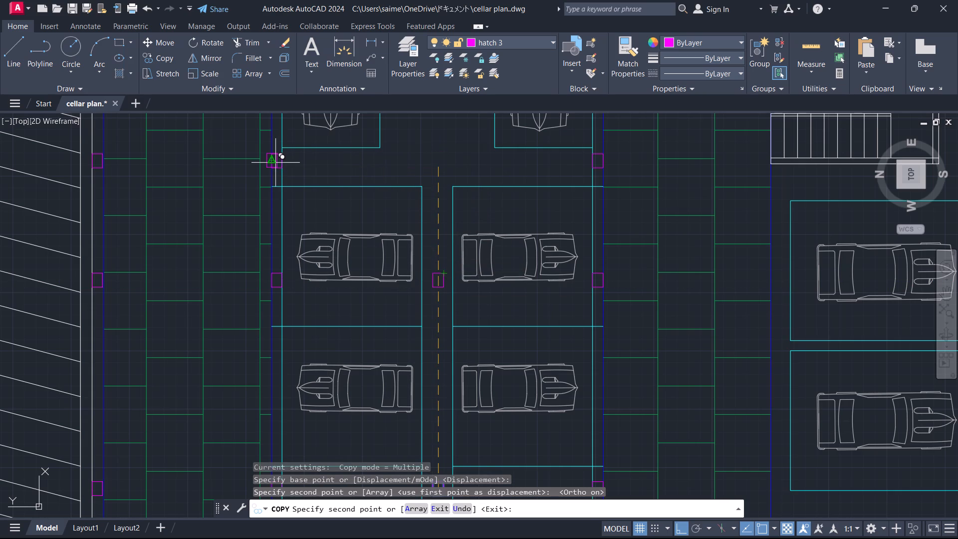
{"action": "left_click", "coordinate": [439, 160]}
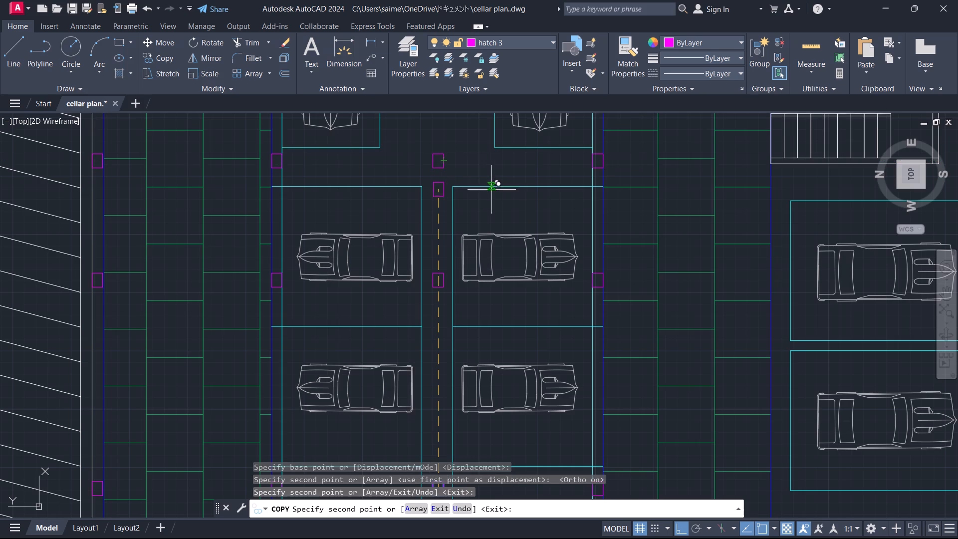
{"action": "key", "text": "Escape"}
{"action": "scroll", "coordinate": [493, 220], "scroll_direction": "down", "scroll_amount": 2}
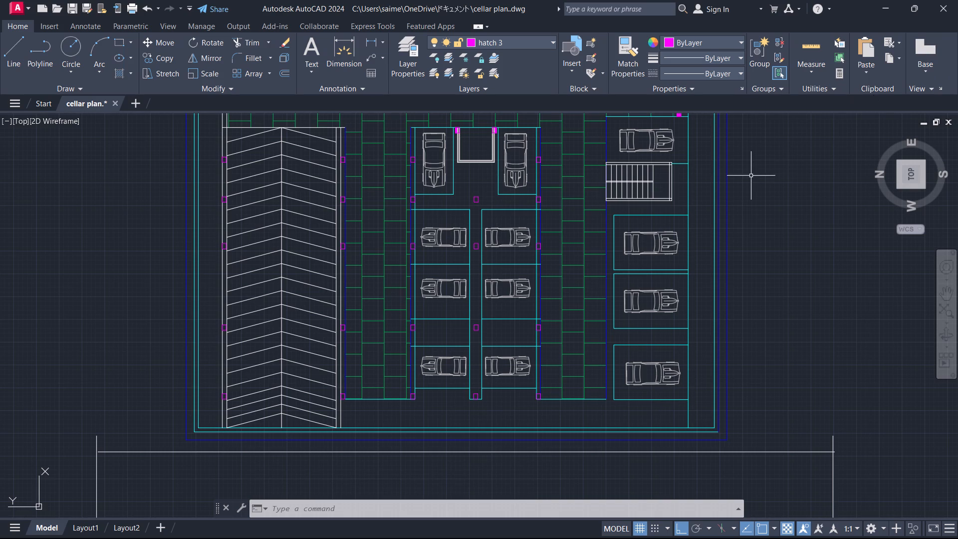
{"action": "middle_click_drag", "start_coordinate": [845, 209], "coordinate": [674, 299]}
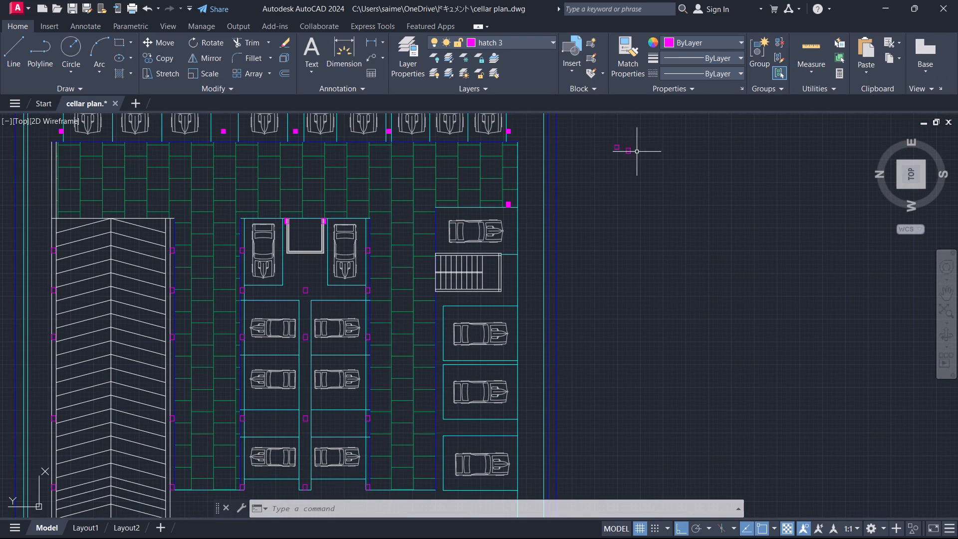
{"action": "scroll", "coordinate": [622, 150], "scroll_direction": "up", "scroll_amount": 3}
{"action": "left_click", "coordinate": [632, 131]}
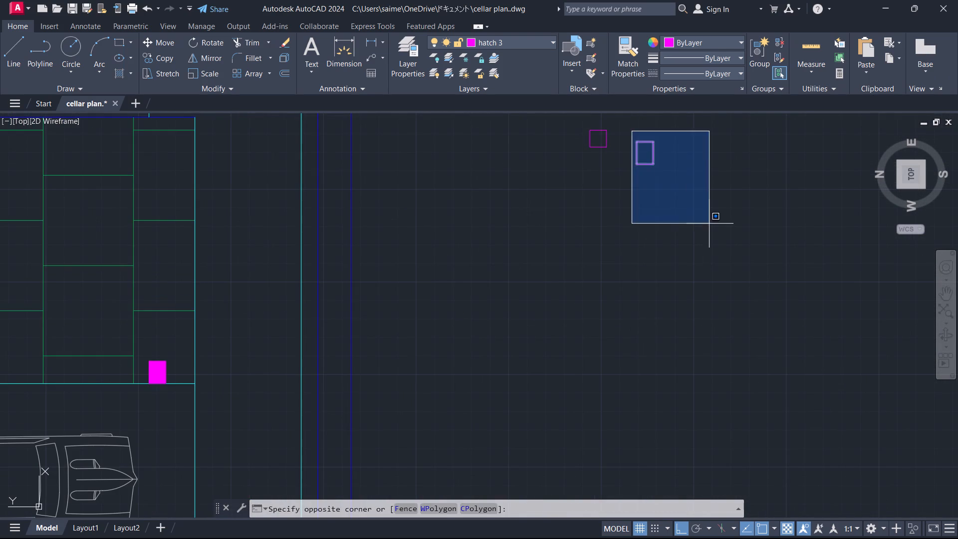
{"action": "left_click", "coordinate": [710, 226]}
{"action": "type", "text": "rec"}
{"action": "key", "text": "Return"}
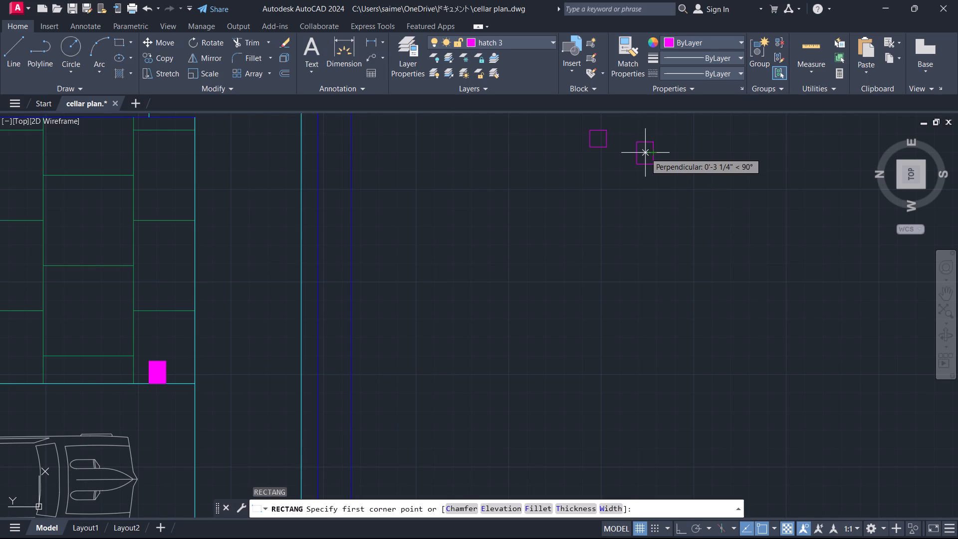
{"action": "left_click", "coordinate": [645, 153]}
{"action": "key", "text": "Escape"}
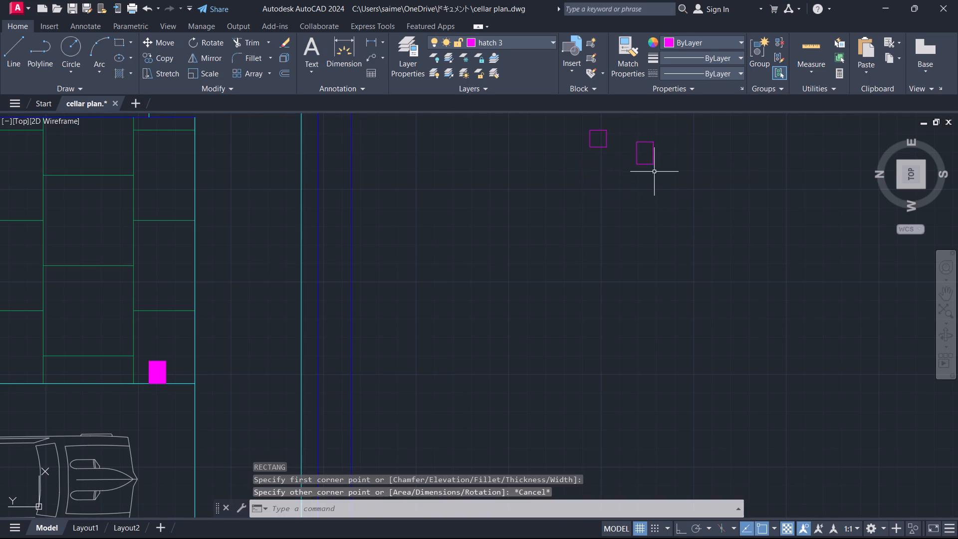
Rotate the taller spare pillar outline outside the plan by 90° about its lower-right corner so it lies horizontally.
{"action": "left_click", "coordinate": [653, 149]}
{"action": "type", "text": "ro"}
{"action": "key", "text": "Return"}
{"action": "left_click", "coordinate": [653, 167]}
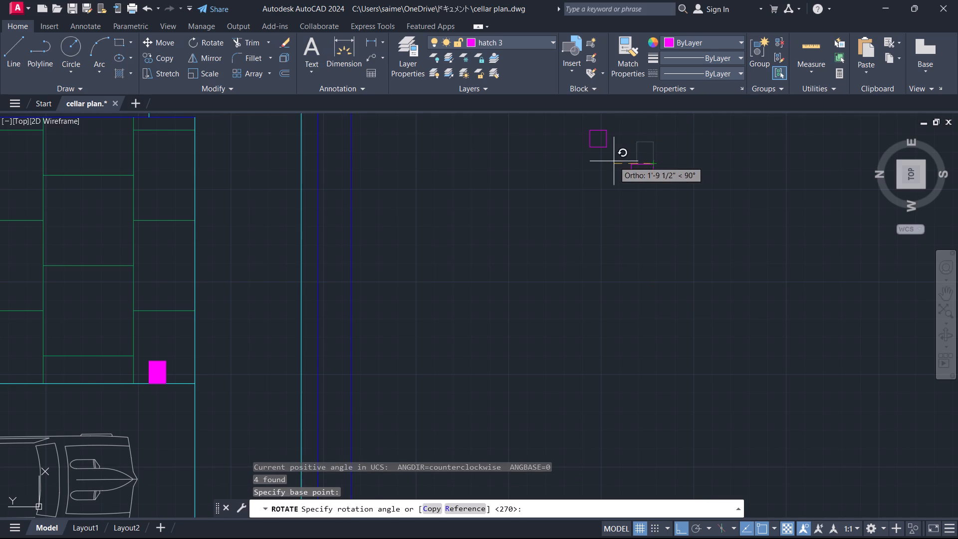
{"action": "left_click", "coordinate": [611, 161]}
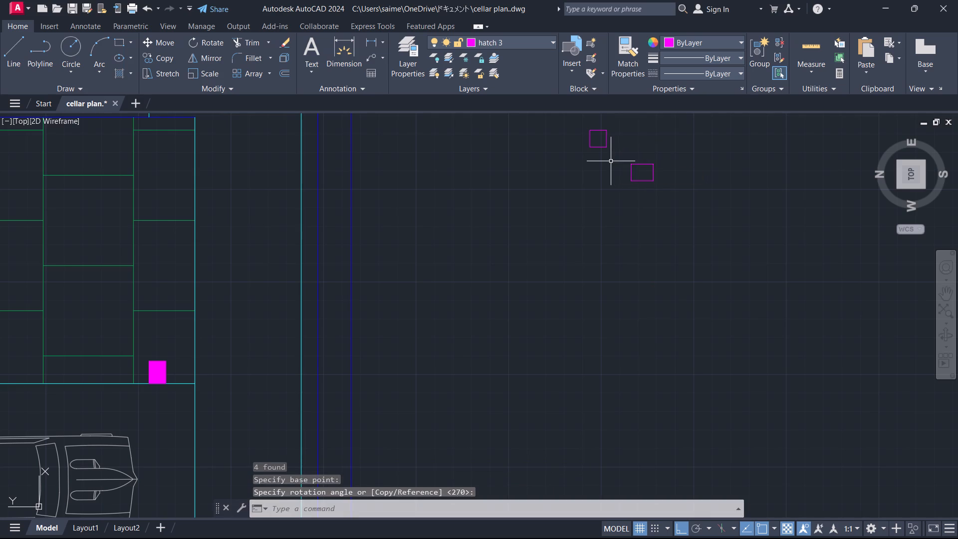
{"action": "key", "text": "Escape"}
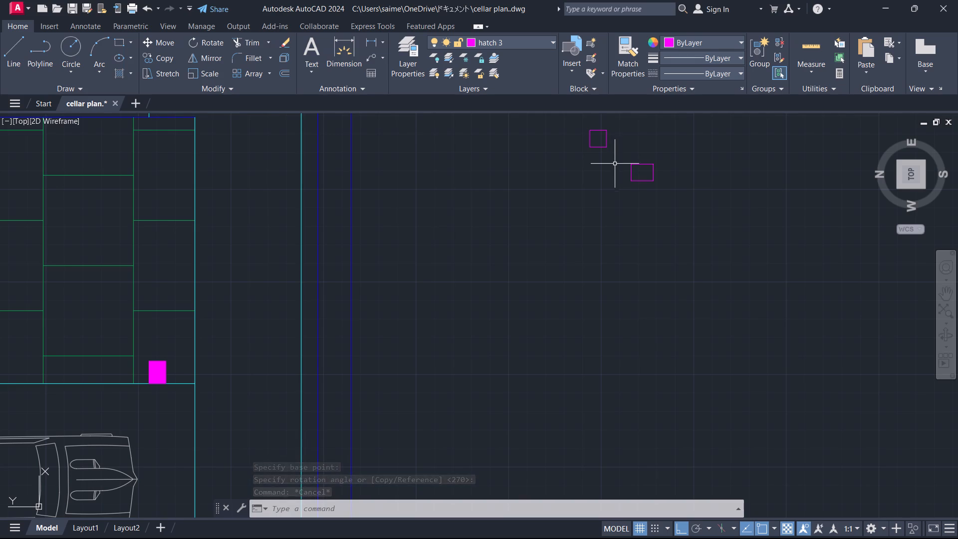
Draw a horizontal line across the rotated pillar outline, joining the midpoints of its two short sides.
{"action": "scroll", "coordinate": [654, 165], "scroll_direction": "up", "scroll_amount": 3}
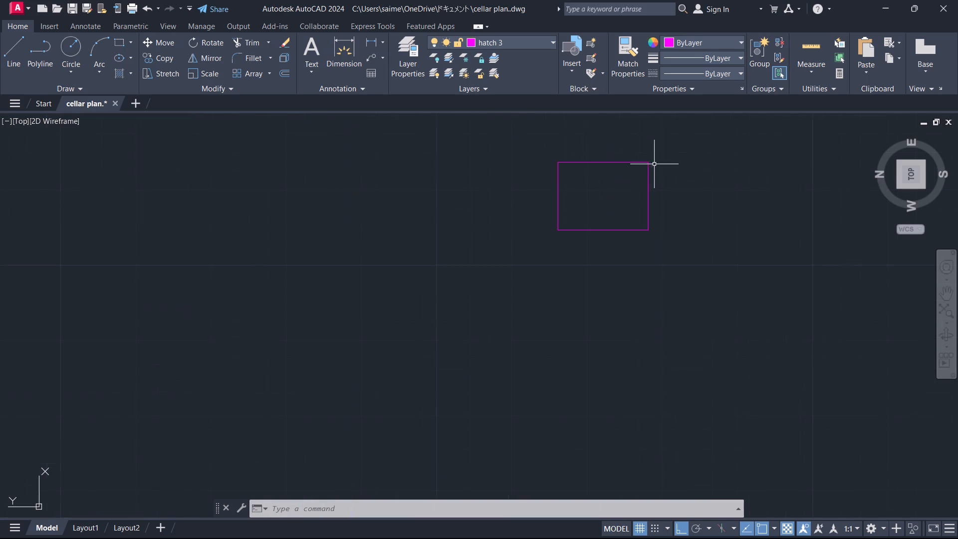
{"action": "key", "text": "l"}
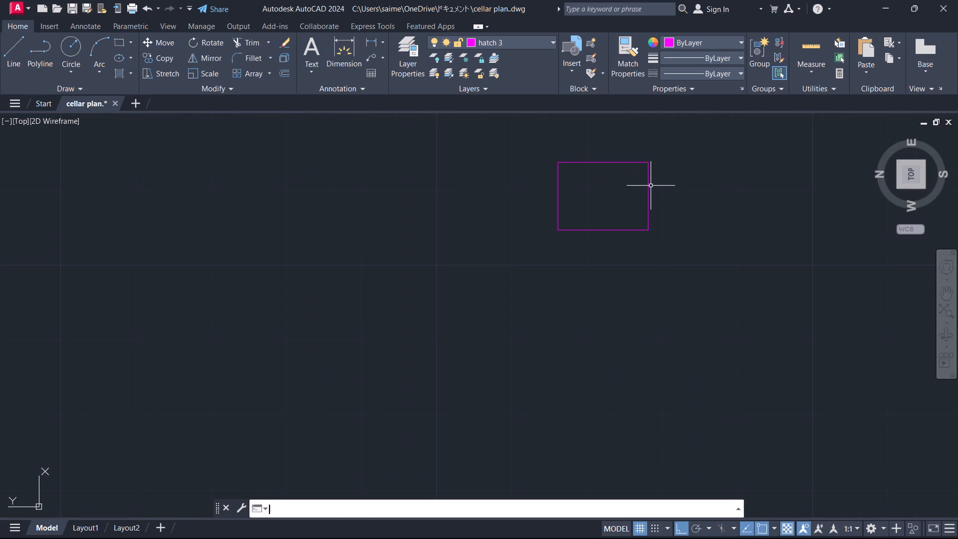
{"action": "key", "text": "Return"}
{"action": "left_click", "coordinate": [556, 198]}
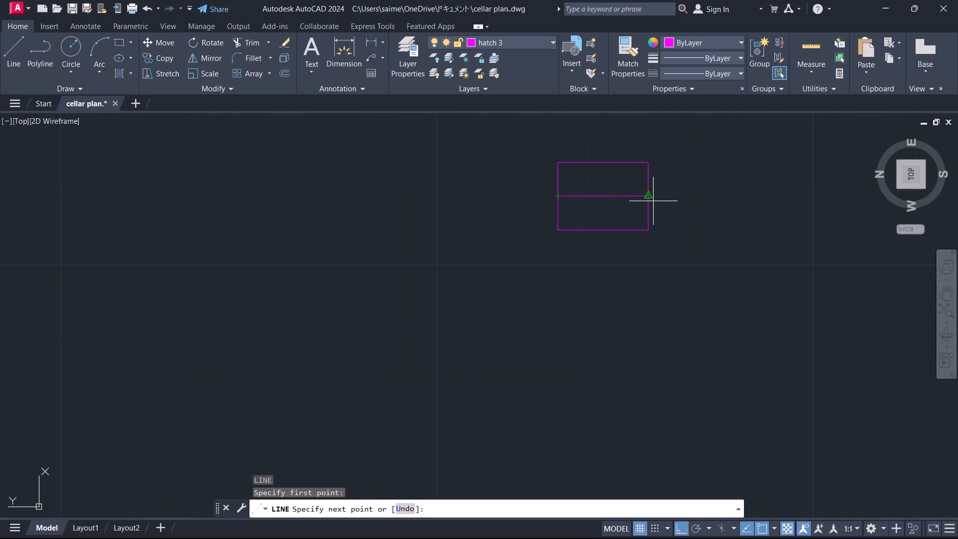
{"action": "left_click", "coordinate": [647, 201]}
{"action": "key", "text": "Escape"}
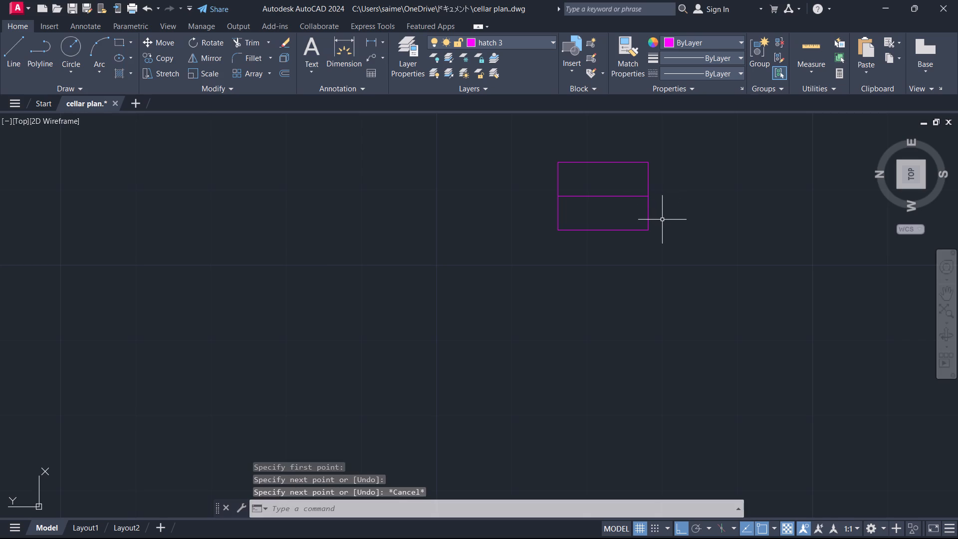
Trim away the lower half of the rotated pillar outline, including its bottom edge, below the new middle line.
{"action": "type", "text": "tr"}
{"action": "key", "text": "Return"}
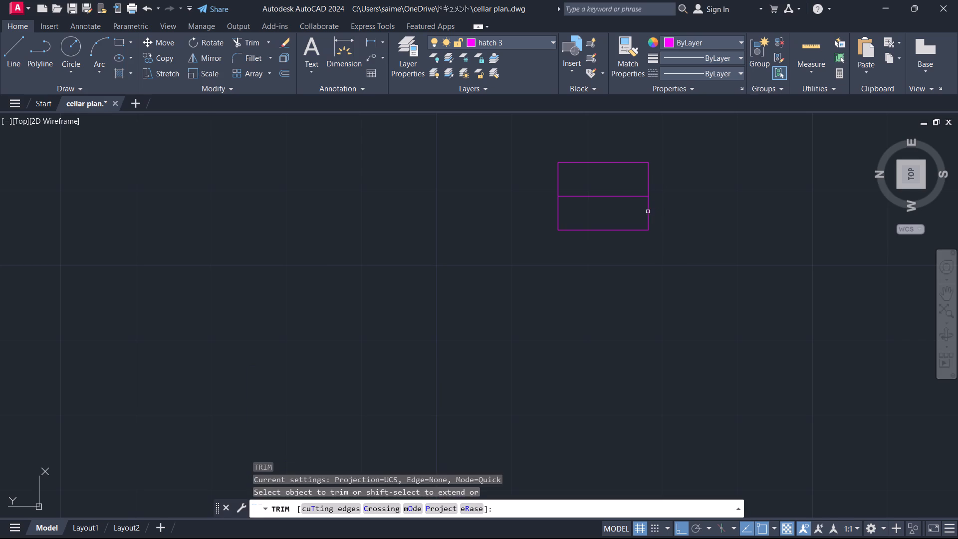
{"action": "left_click", "coordinate": [661, 208]}
{"action": "left_click", "coordinate": [513, 225]}
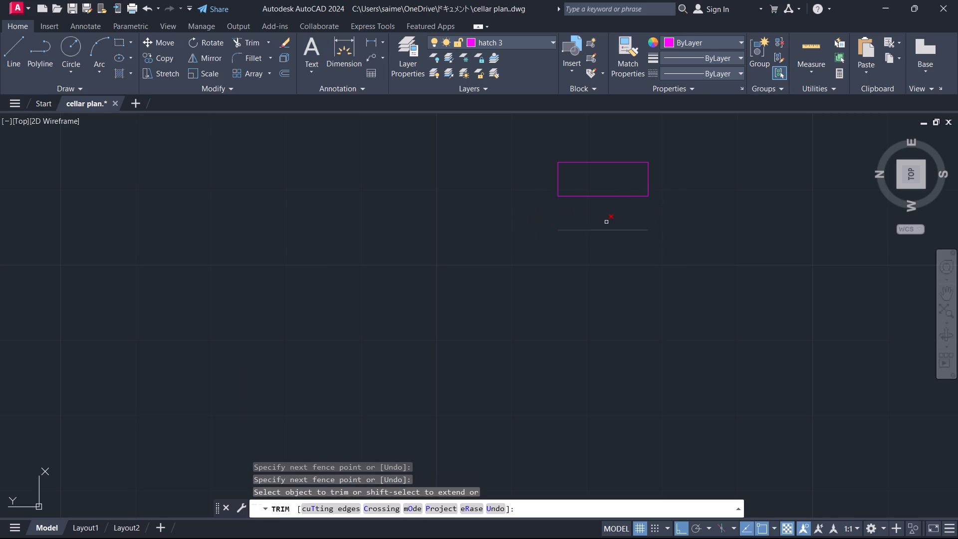
{"action": "left_click", "coordinate": [610, 212]}
{"action": "left_click", "coordinate": [613, 322]}
{"action": "key", "text": "Escape"}
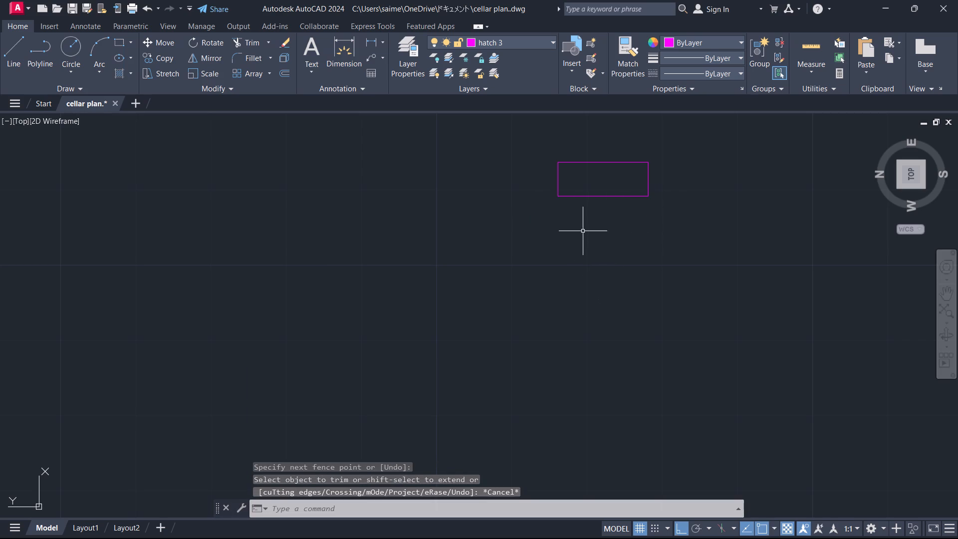
Group the four lines of the halved pillar outline.
{"action": "left_click_drag", "start_coordinate": [535, 122], "coordinate": [535, 129]}
{"action": "left_click", "coordinate": [736, 328]}
{"action": "key", "text": "g"}
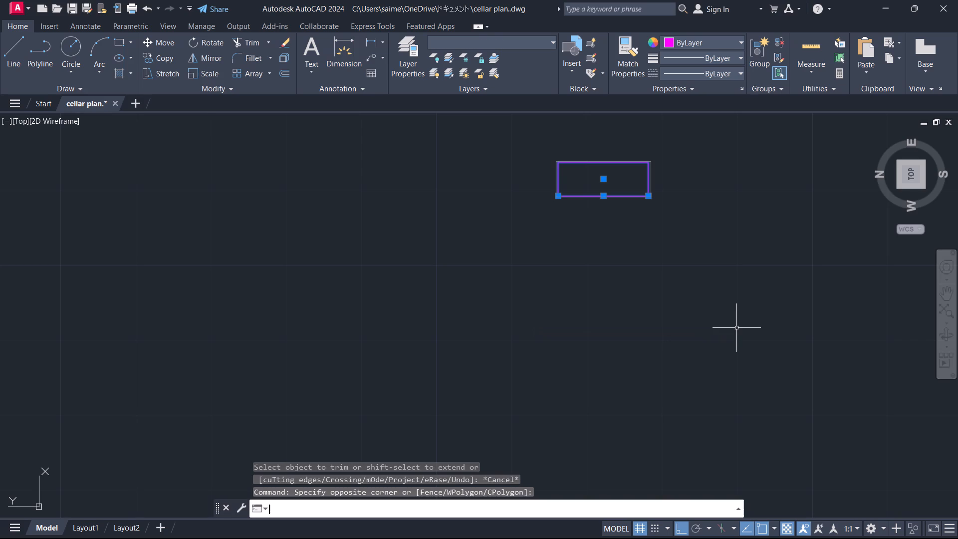
{"action": "key", "text": "Return"}
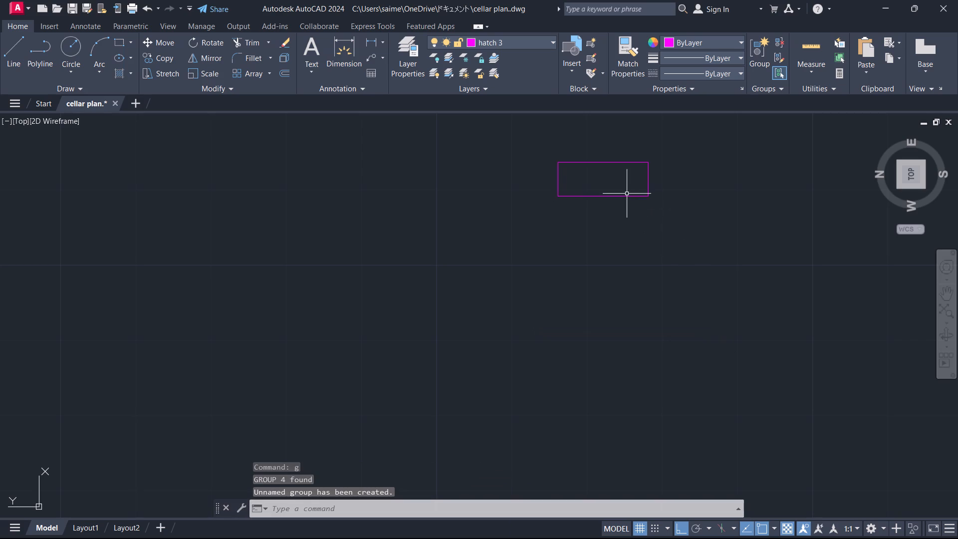
Copy the halved horizontal pillar outline from outside the plan to both ends of the staircase's upper wall.
{"action": "type", "text": "co"}
{"action": "key", "text": "Return"}
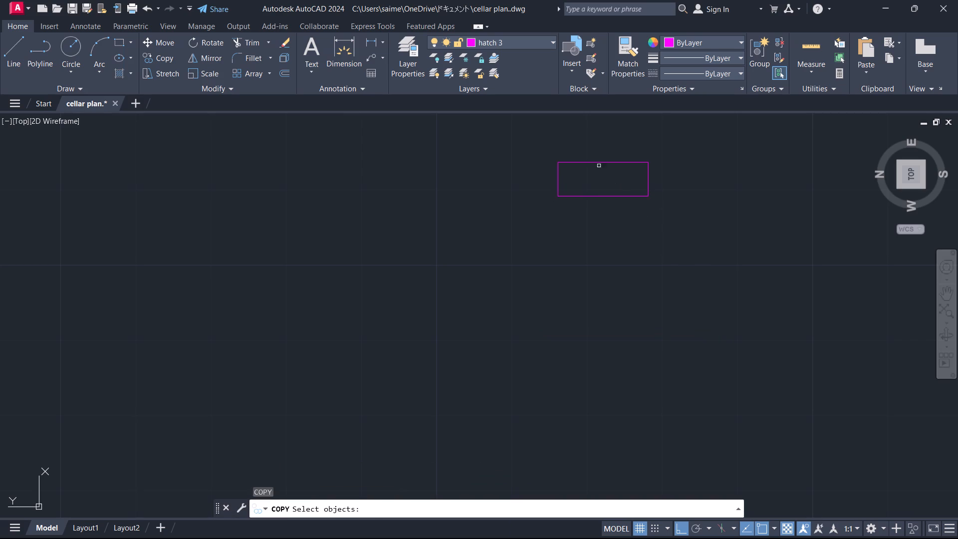
{"action": "left_click", "coordinate": [614, 161]}
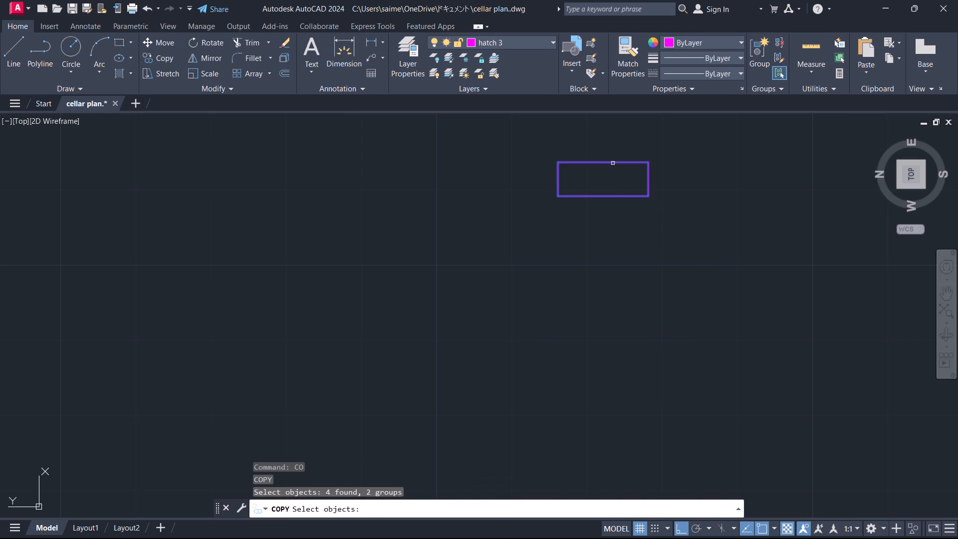
{"action": "key", "text": "Return"}
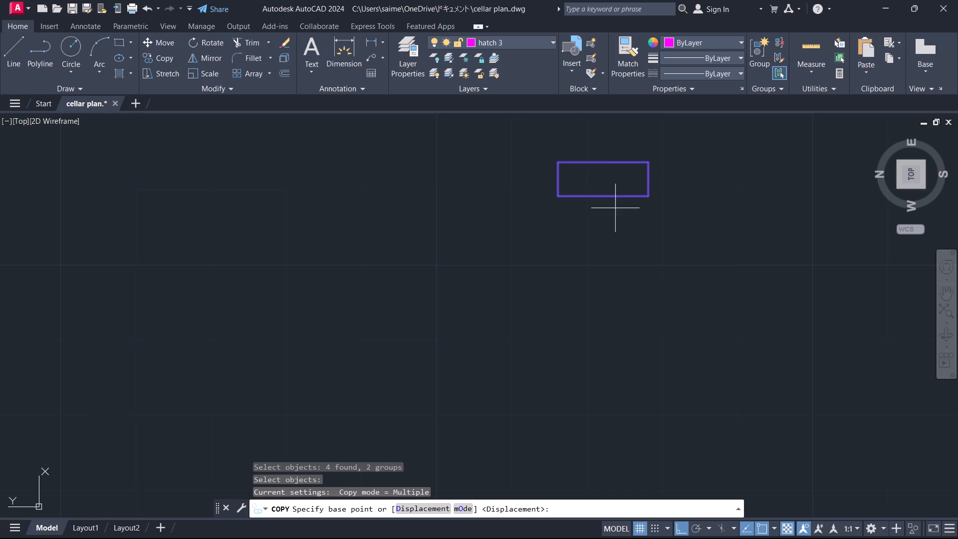
{"action": "left_click", "coordinate": [600, 178]}
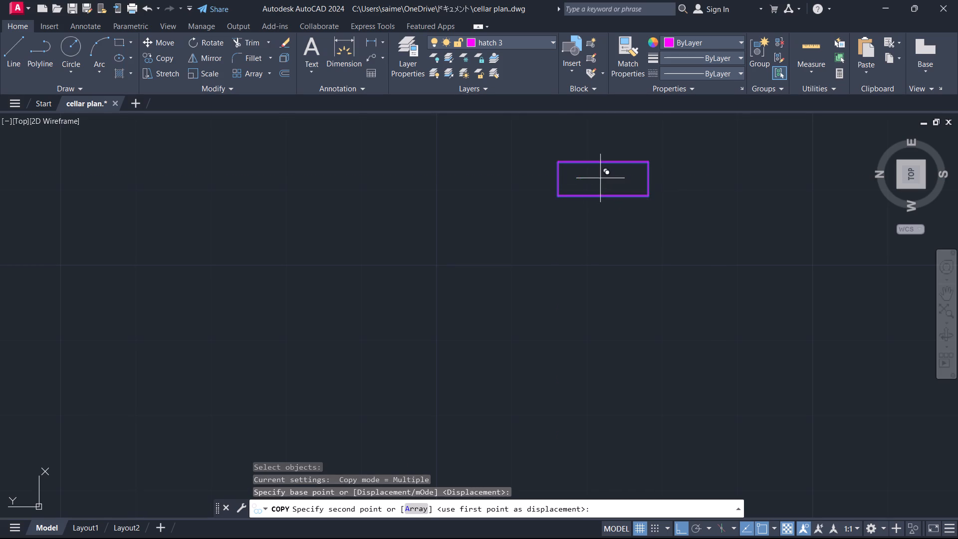
{"action": "key", "text": "F8"}
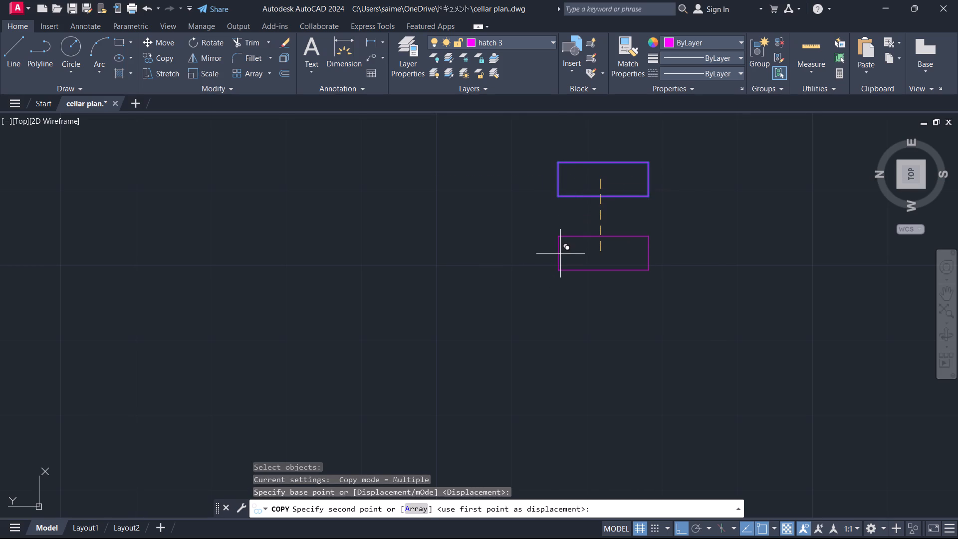
{"action": "scroll", "coordinate": [560, 254], "scroll_direction": "down", "scroll_amount": 5}
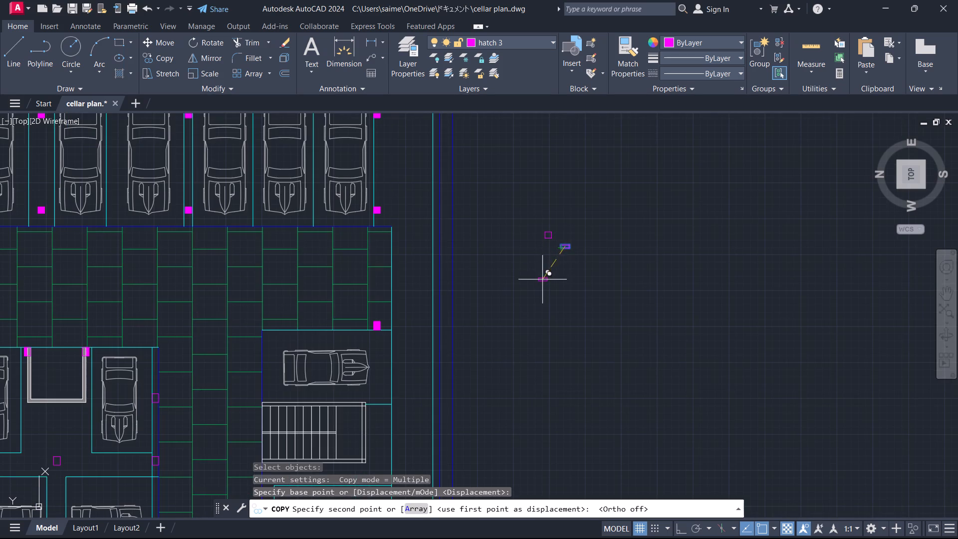
{"action": "scroll", "coordinate": [545, 292], "scroll_direction": "down", "scroll_amount": 1}
{"action": "middle_click_drag", "start_coordinate": [534, 328], "coordinate": [603, 217]}
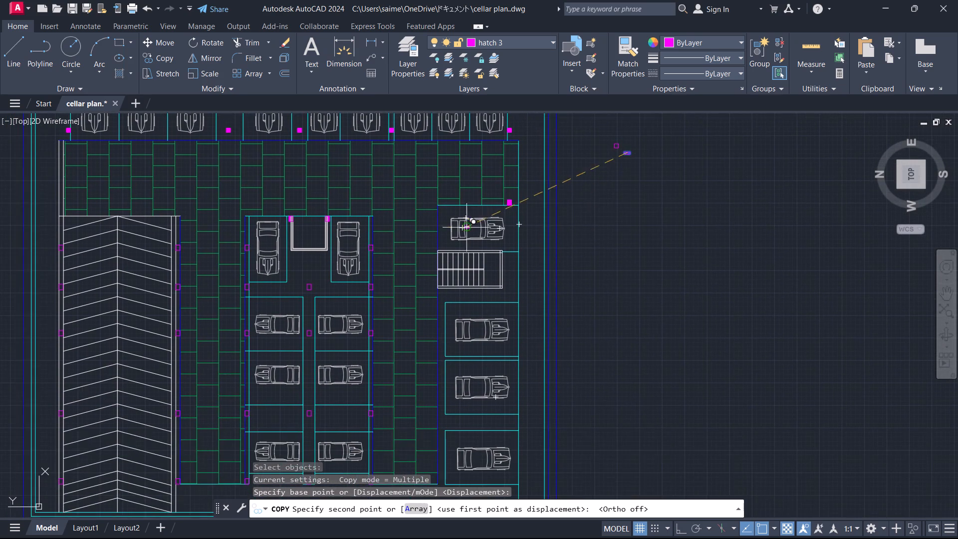
{"action": "scroll", "coordinate": [428, 253], "scroll_direction": "up", "scroll_amount": 3}
{"action": "scroll", "coordinate": [469, 251], "scroll_direction": "up", "scroll_amount": 2}
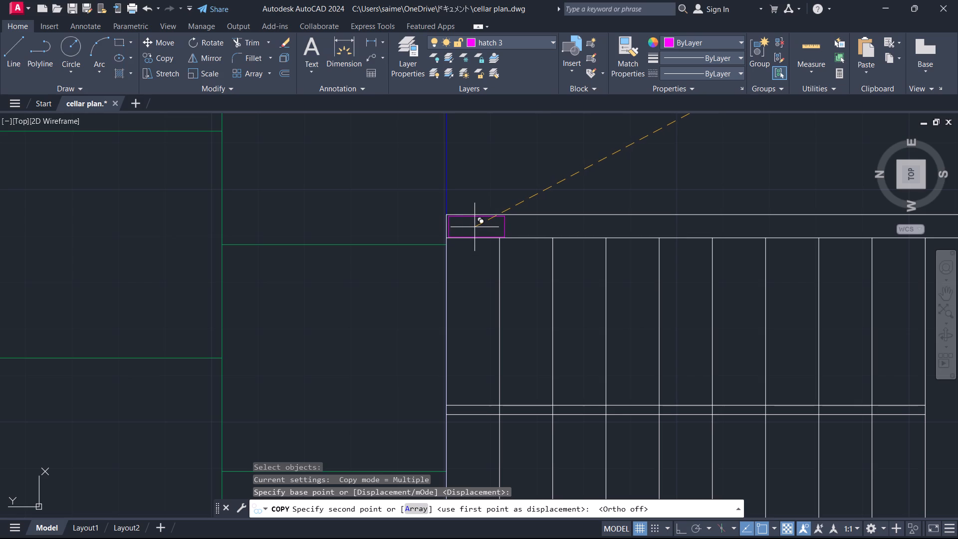
{"action": "left_click", "coordinate": [475, 227]}
{"action": "scroll", "coordinate": [537, 230], "scroll_direction": "down", "scroll_amount": 2}
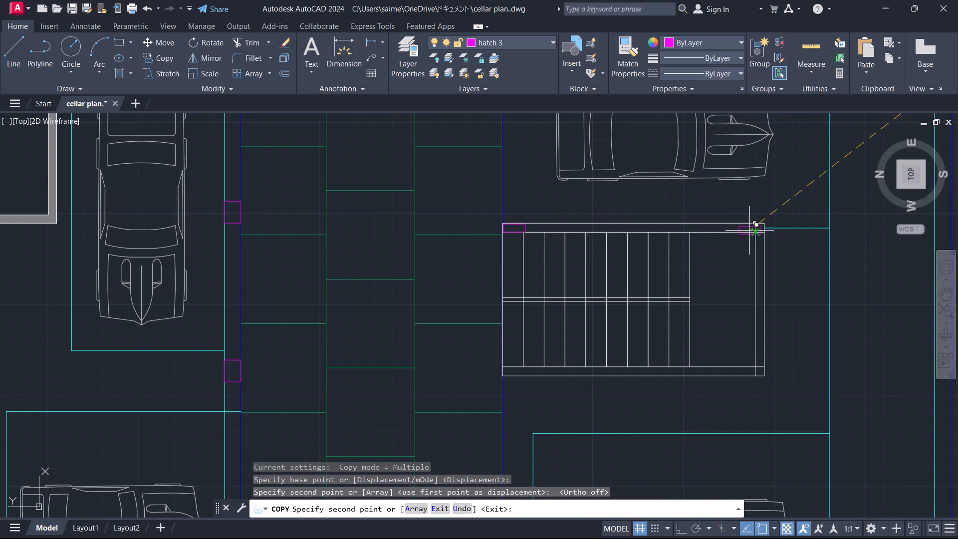
{"action": "scroll", "coordinate": [750, 228], "scroll_direction": "up", "scroll_amount": 3}
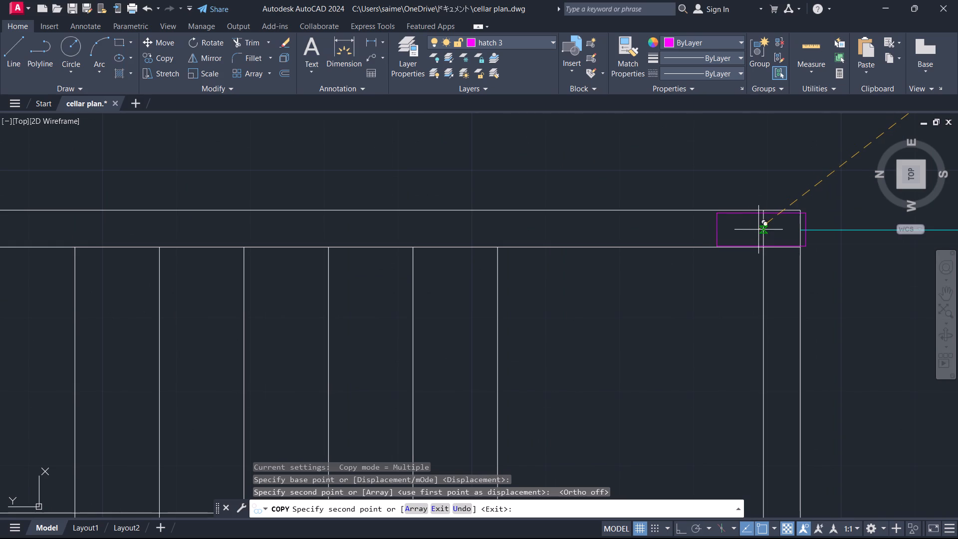
{"action": "left_click", "coordinate": [752, 228]}
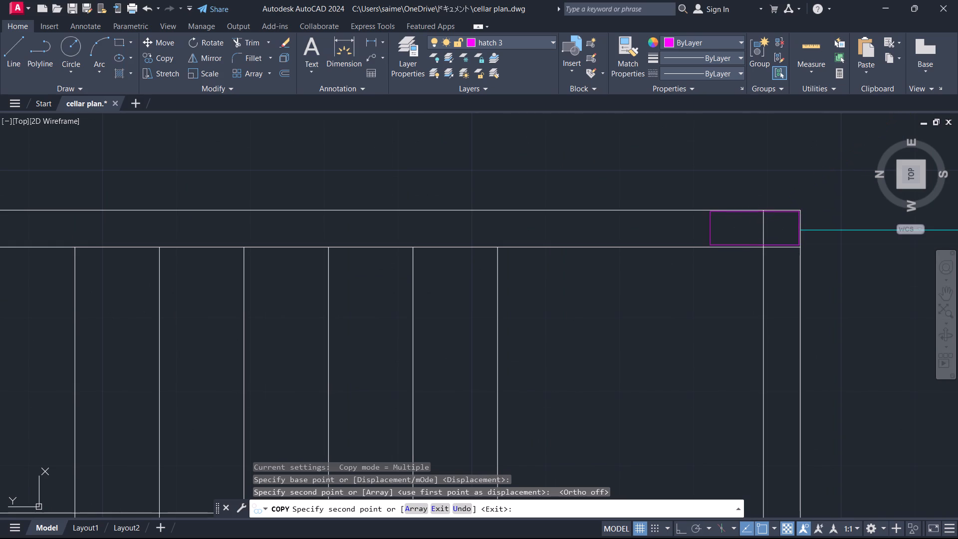
Place two more copies of the slim pillar outline at the right and left ends of the staircase's lower wall.
{"action": "scroll", "coordinate": [747, 227], "scroll_direction": "down", "scroll_amount": 4}
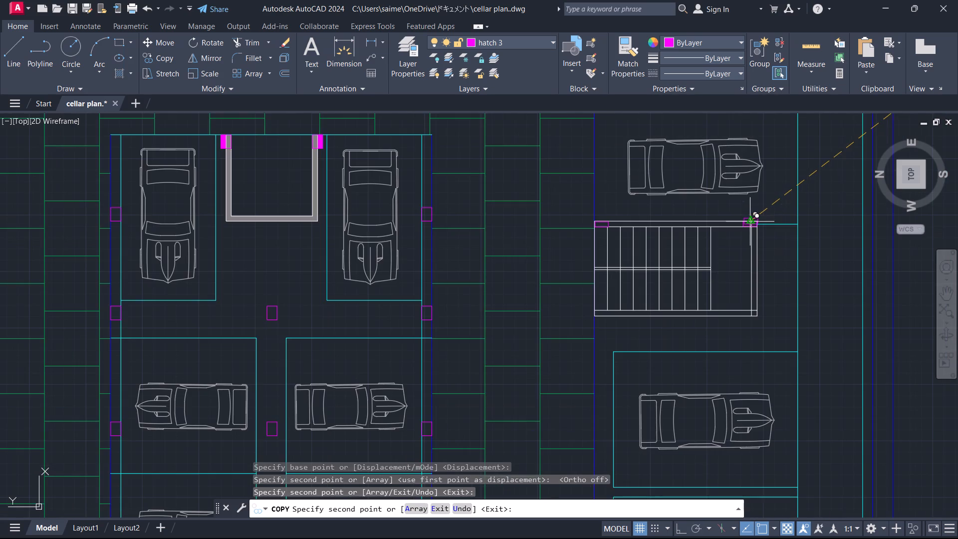
{"action": "scroll", "coordinate": [746, 314], "scroll_direction": "up", "scroll_amount": 6}
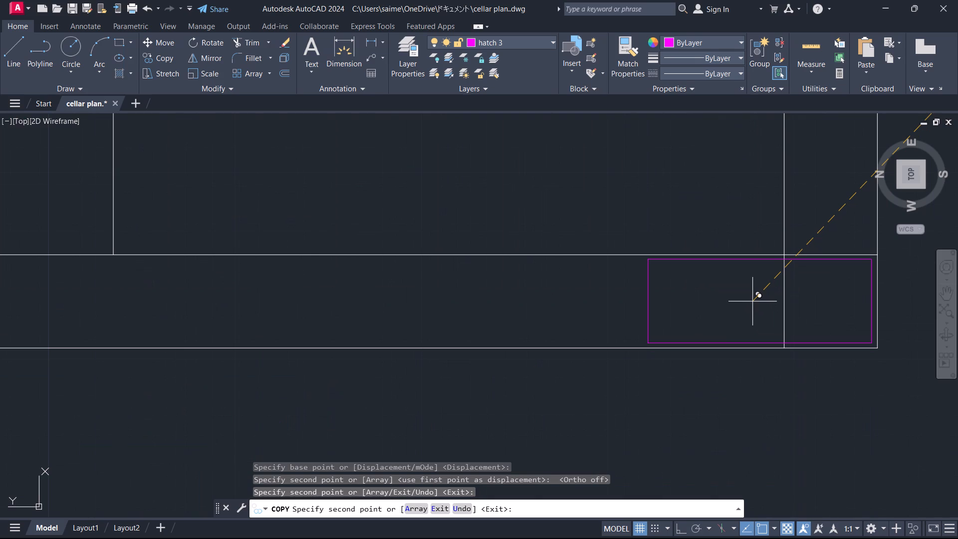
{"action": "left_click", "coordinate": [752, 301]}
{"action": "scroll", "coordinate": [715, 311], "scroll_direction": "down", "scroll_amount": 5}
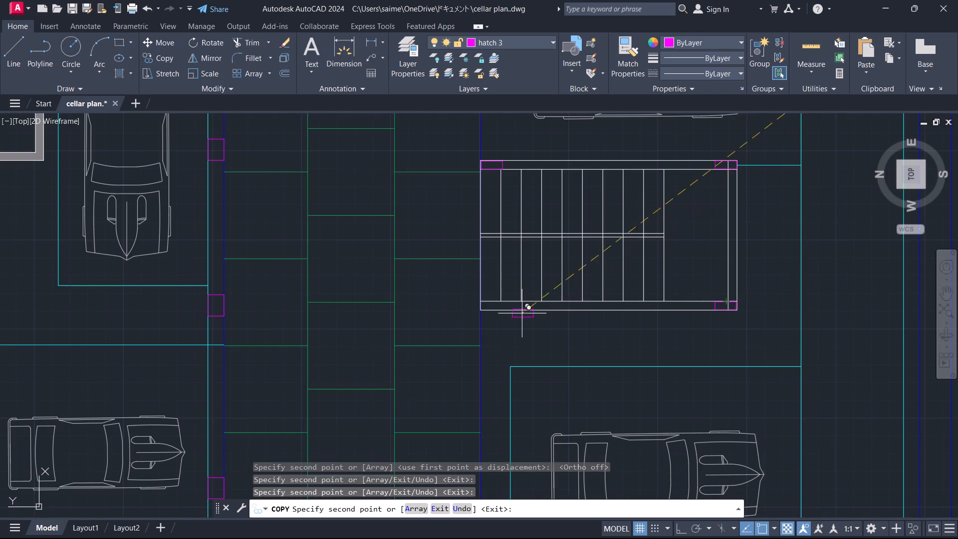
{"action": "scroll", "coordinate": [478, 312], "scroll_direction": "up", "scroll_amount": 5}
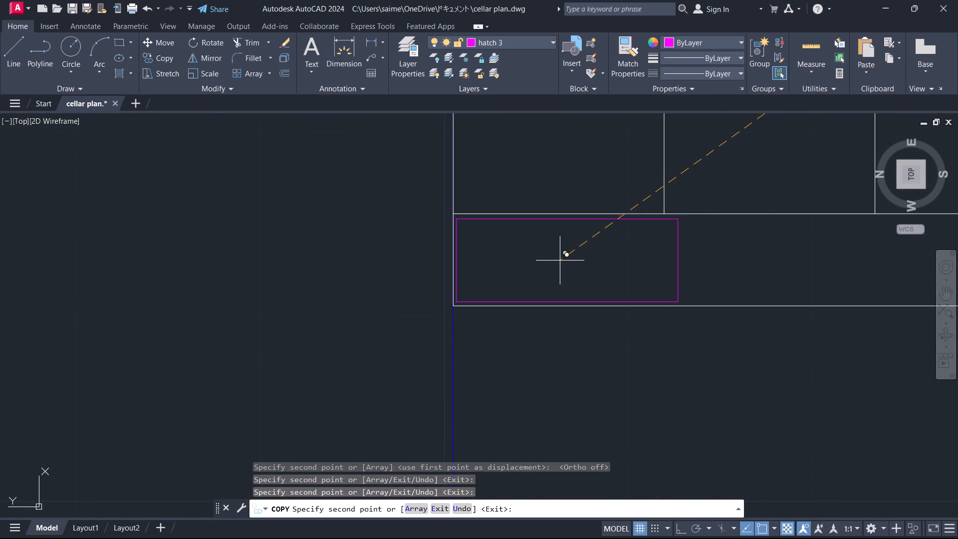
{"action": "left_click", "coordinate": [562, 260]}
Place two copies of the slim pillar outline near both ends of the gap between the first two bays below the stairs.
{"action": "scroll", "coordinate": [569, 267], "scroll_direction": "down", "scroll_amount": 3}
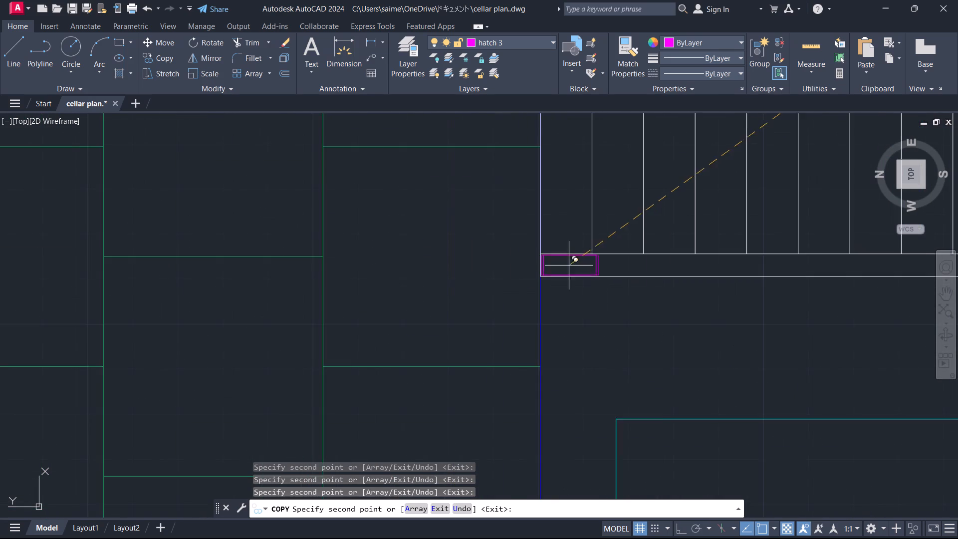
{"action": "scroll", "coordinate": [569, 266], "scroll_direction": "down", "scroll_amount": 1}
{"action": "middle_click_drag", "start_coordinate": [619, 324], "coordinate": [425, 119]}
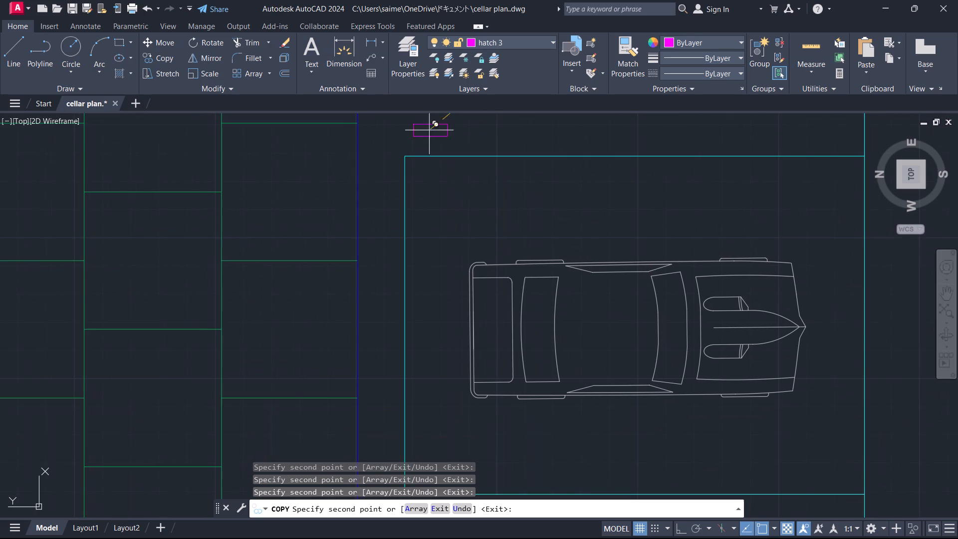
{"action": "scroll", "coordinate": [491, 155], "scroll_direction": "down", "scroll_amount": 1}
{"action": "scroll", "coordinate": [522, 214], "scroll_direction": "down", "scroll_amount": 1}
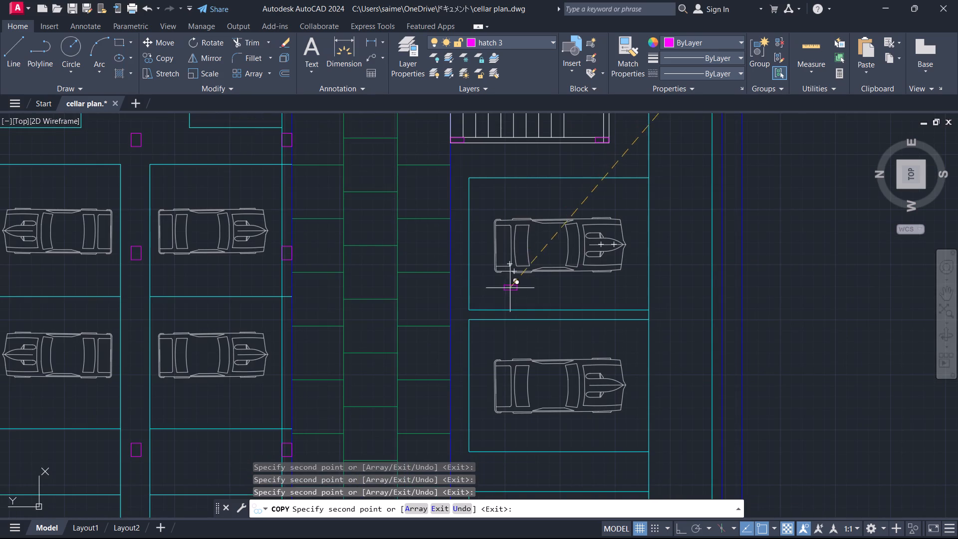
{"action": "scroll", "coordinate": [491, 313], "scroll_direction": "up", "scroll_amount": 3}
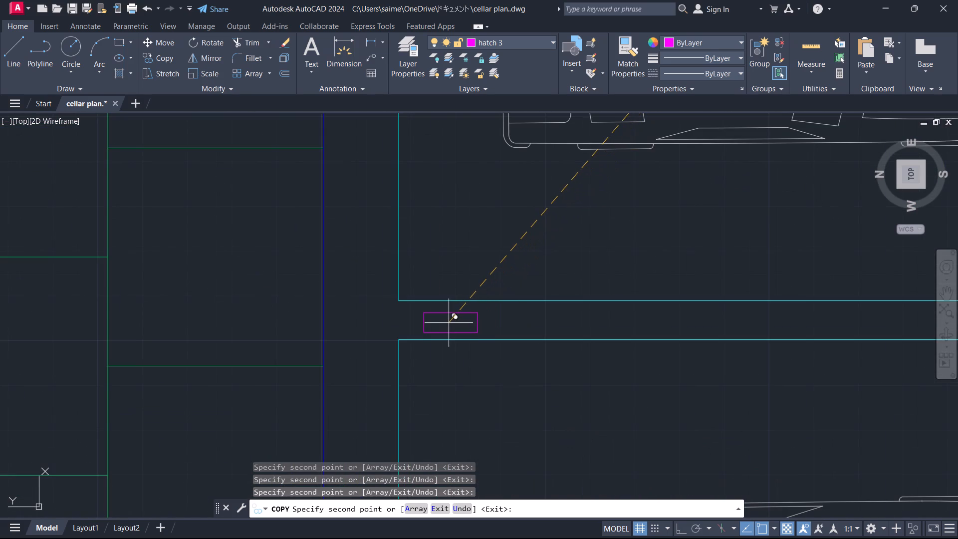
{"action": "left_click", "coordinate": [448, 322]}
{"action": "scroll", "coordinate": [658, 321], "scroll_direction": "down", "scroll_amount": 4}
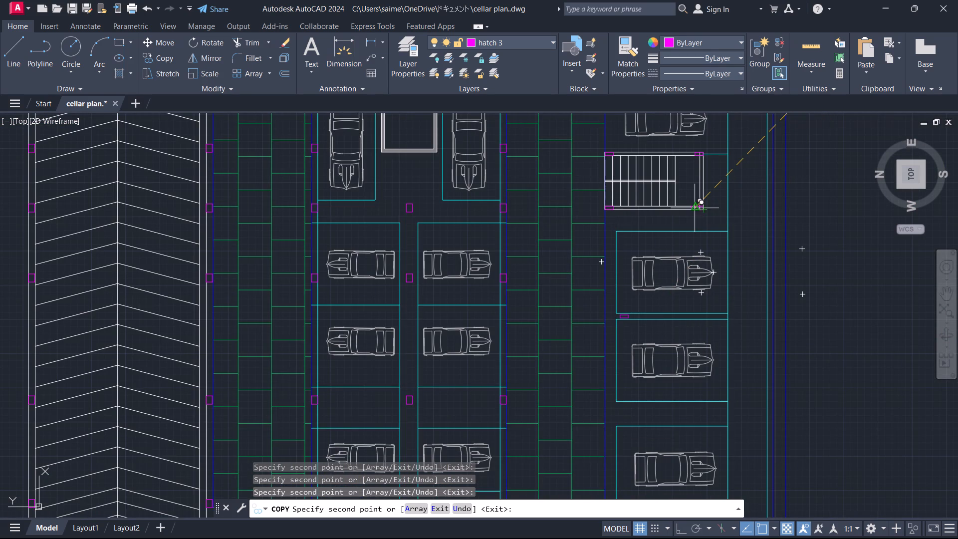
{"action": "scroll", "coordinate": [701, 204], "scroll_direction": "up", "scroll_amount": 5}
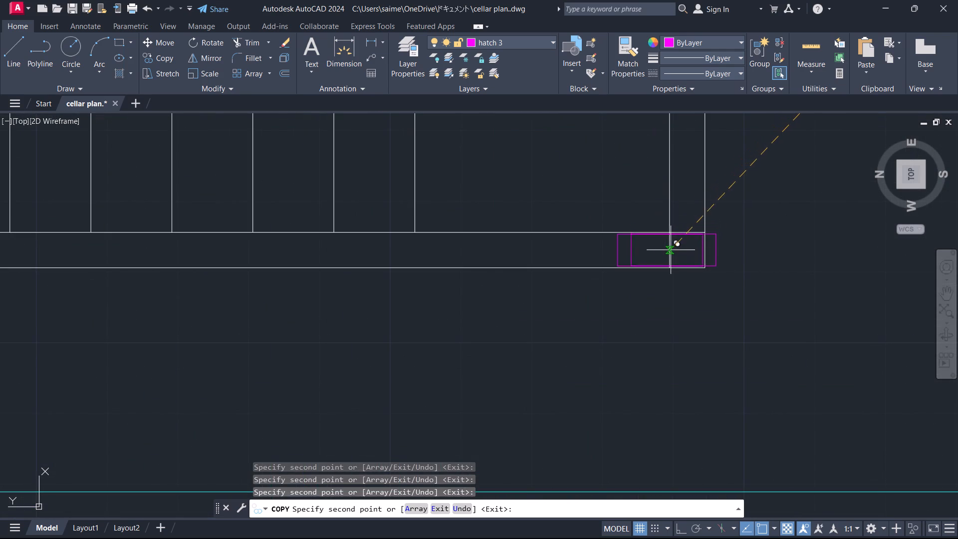
{"action": "scroll", "coordinate": [668, 289], "scroll_direction": "down", "scroll_amount": 2}
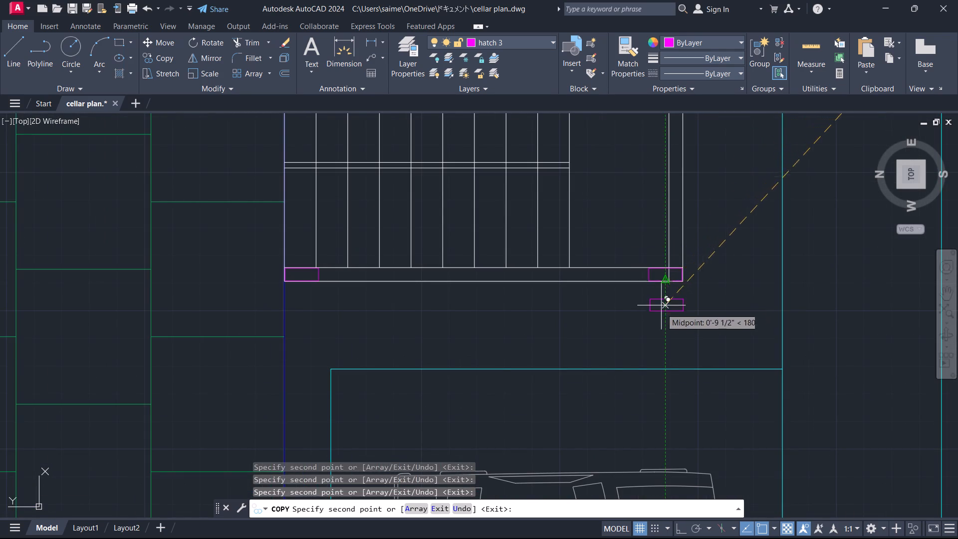
{"action": "scroll", "coordinate": [663, 315], "scroll_direction": "down", "scroll_amount": 5}
{"action": "scroll", "coordinate": [664, 318], "scroll_direction": "up", "scroll_amount": 3}
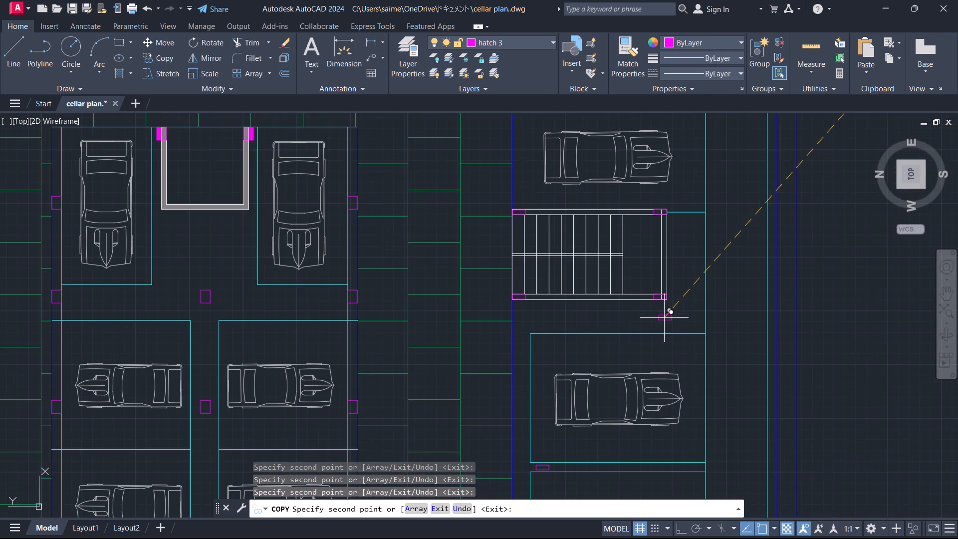
{"action": "scroll", "coordinate": [658, 311], "scroll_direction": "up", "scroll_amount": 2}
{"action": "scroll", "coordinate": [659, 306], "scroll_direction": "down", "scroll_amount": 2}
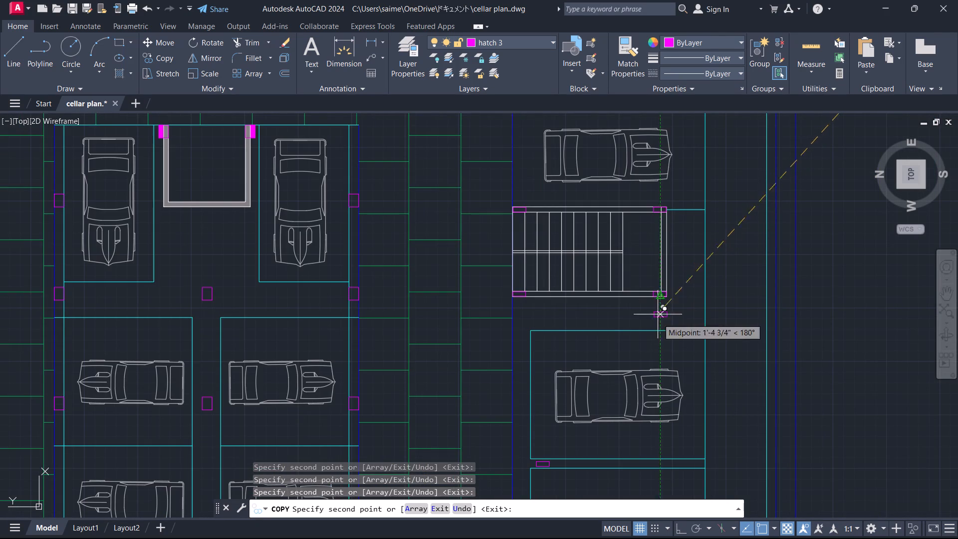
{"action": "left_click", "coordinate": [660, 463]}
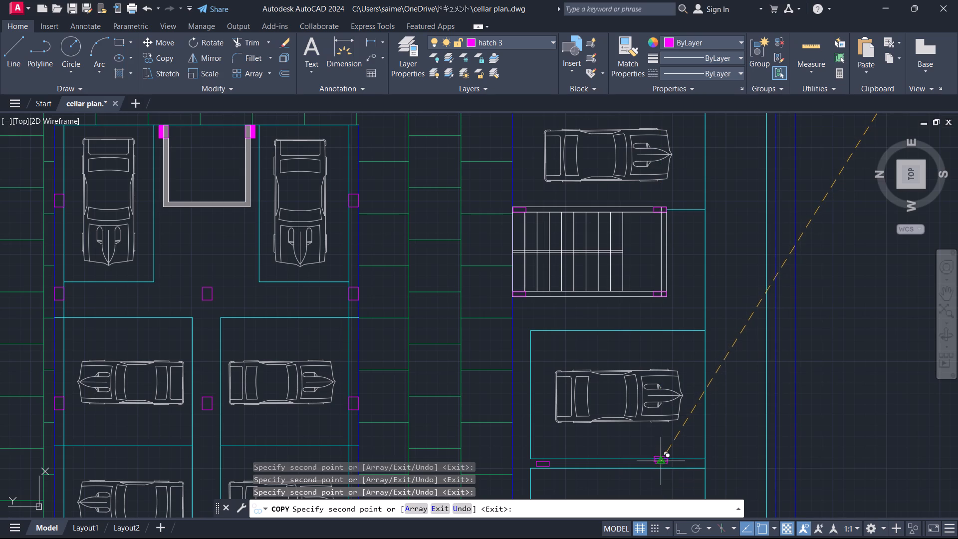
Place four more slim outline copies: two in the gap above the lowest right-hand bay and two just inside its bottom edge.
{"action": "scroll", "coordinate": [659, 426], "scroll_direction": "down", "scroll_amount": 2}
{"action": "middle_click_drag", "start_coordinate": [660, 455], "coordinate": [597, 245]}
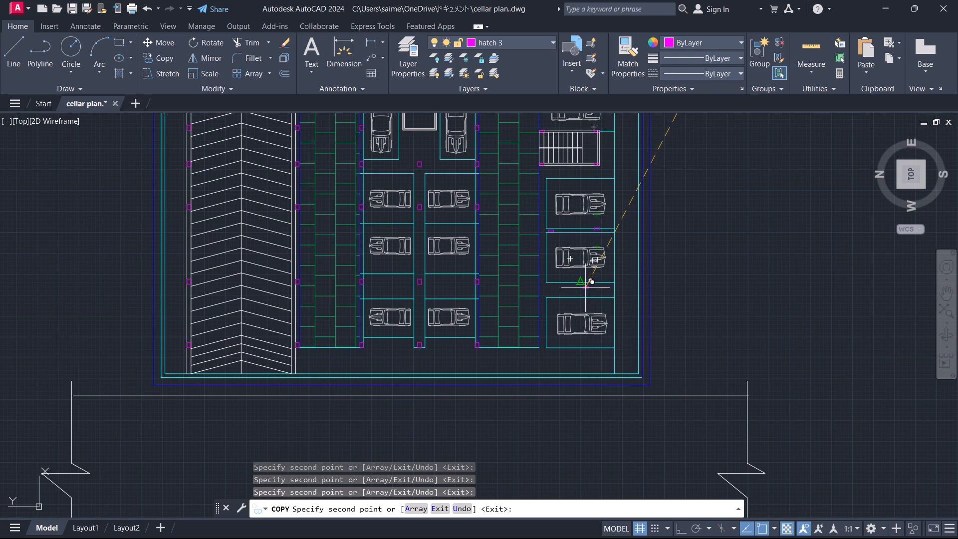
{"action": "scroll", "coordinate": [551, 295], "scroll_direction": "up", "scroll_amount": 2}
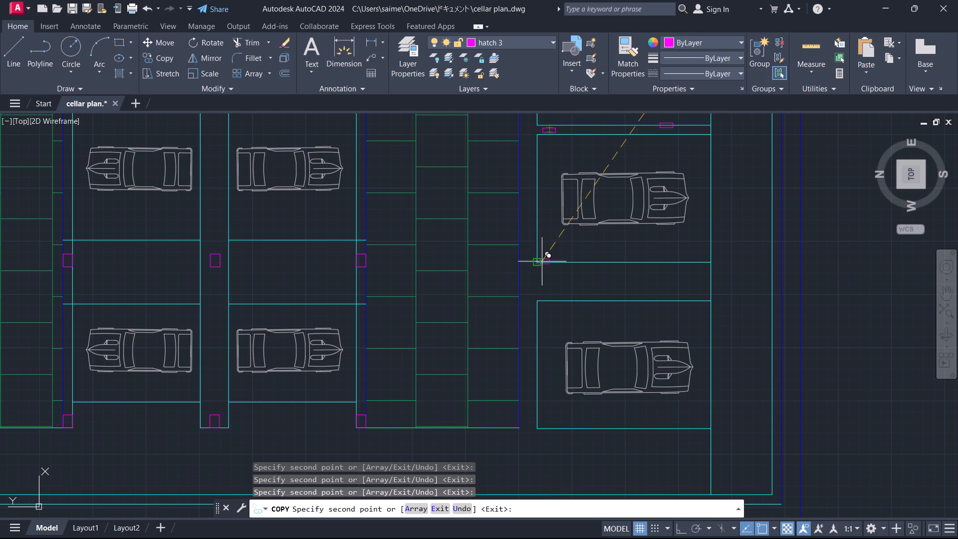
{"action": "left_click", "coordinate": [550, 284]}
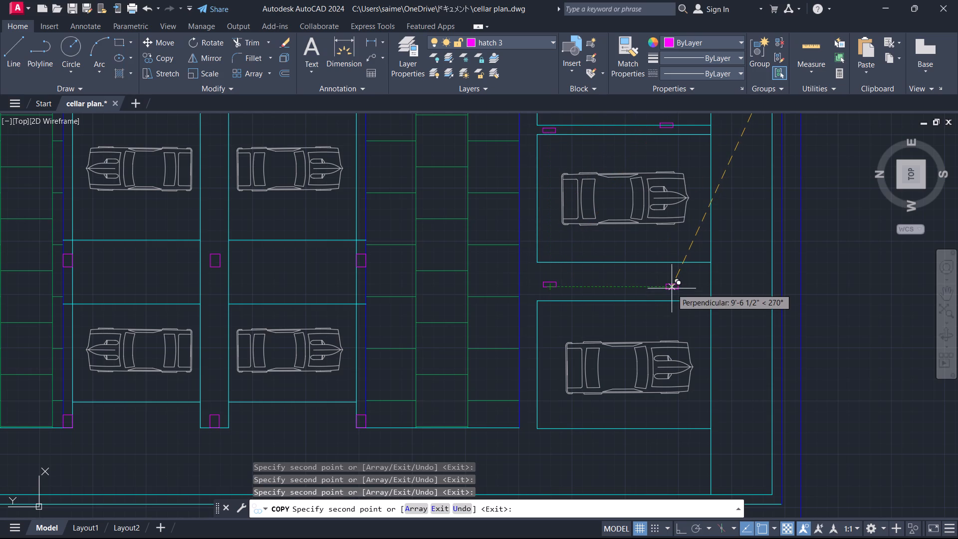
{"action": "left_click", "coordinate": [673, 285]}
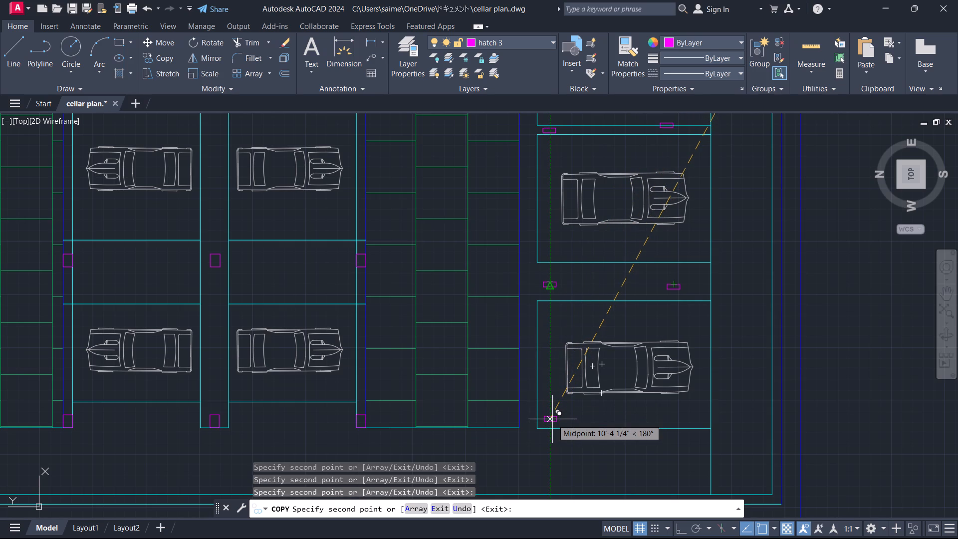
{"action": "left_click", "coordinate": [552, 419]}
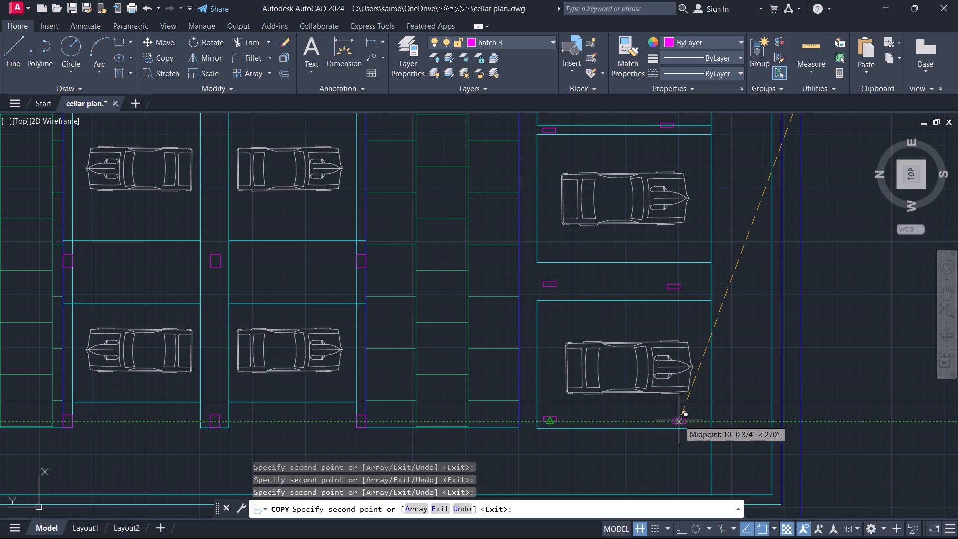
{"action": "left_click", "coordinate": [679, 420]}
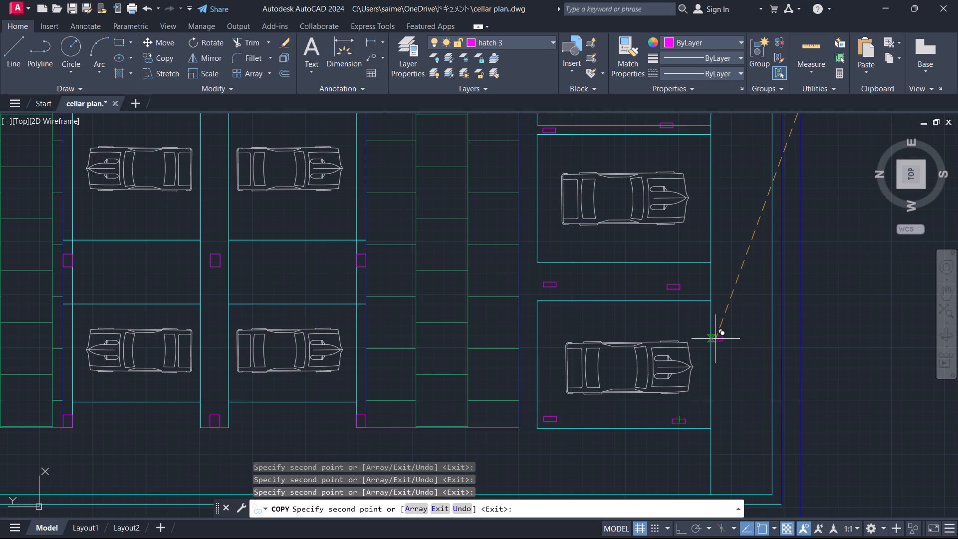
{"action": "key", "text": "Escape"}
Copy the right slim outline overlapping the first bay's lower line straight down into the gap between the first two bays.
{"action": "scroll", "coordinate": [674, 113], "scroll_direction": "up", "scroll_amount": 3}
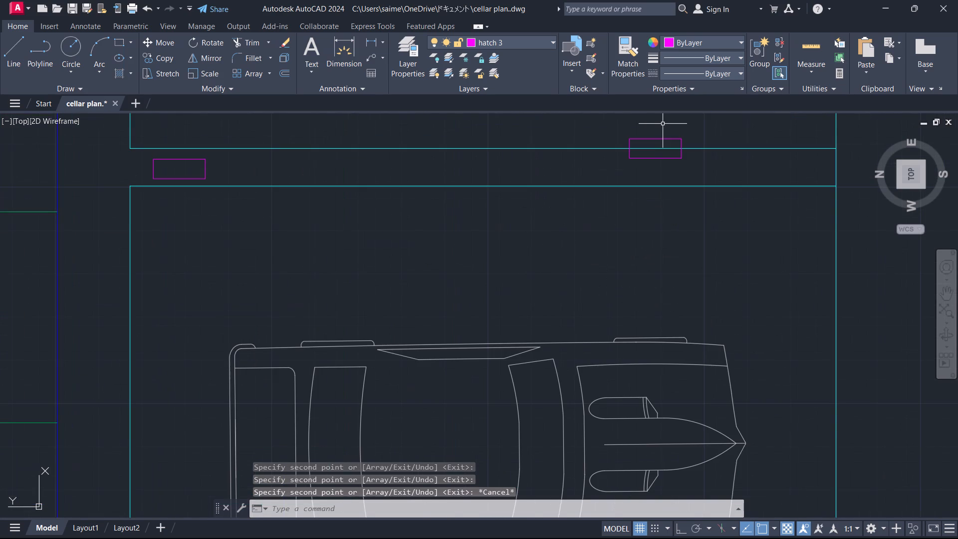
{"action": "left_click", "coordinate": [660, 137]}
{"action": "type", "text": "co"}
{"action": "key", "text": "Return"}
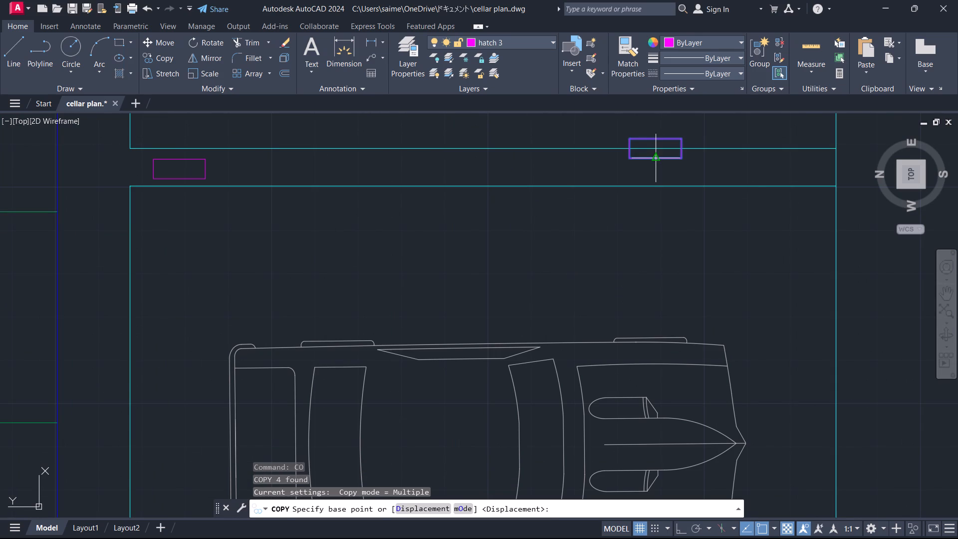
{"action": "left_click", "coordinate": [656, 157]}
{"action": "left_click", "coordinate": [654, 175]}
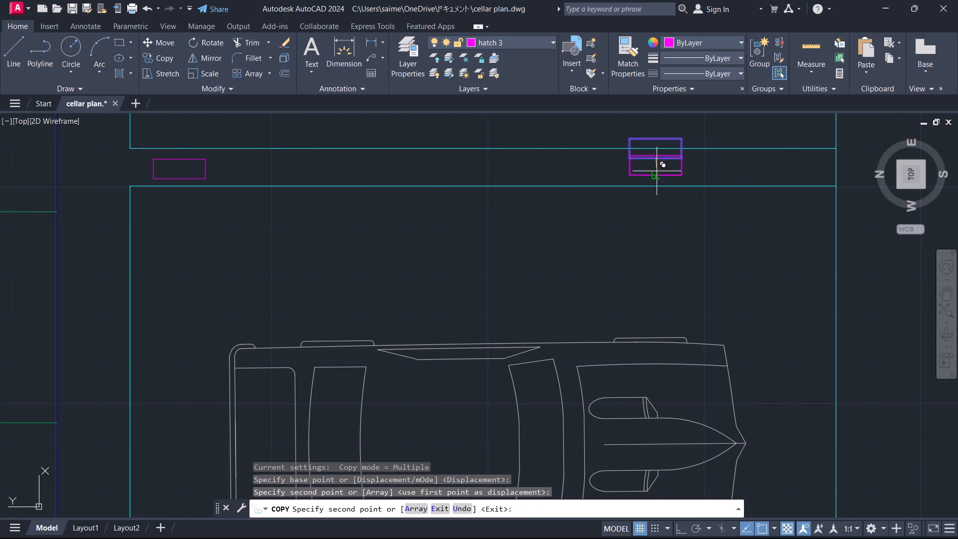
{"action": "key", "text": "Escape"}
Erase the slim pillar outline that overlaps the lower line of the first bay below the stairs.
{"action": "left_click", "coordinate": [671, 136]}
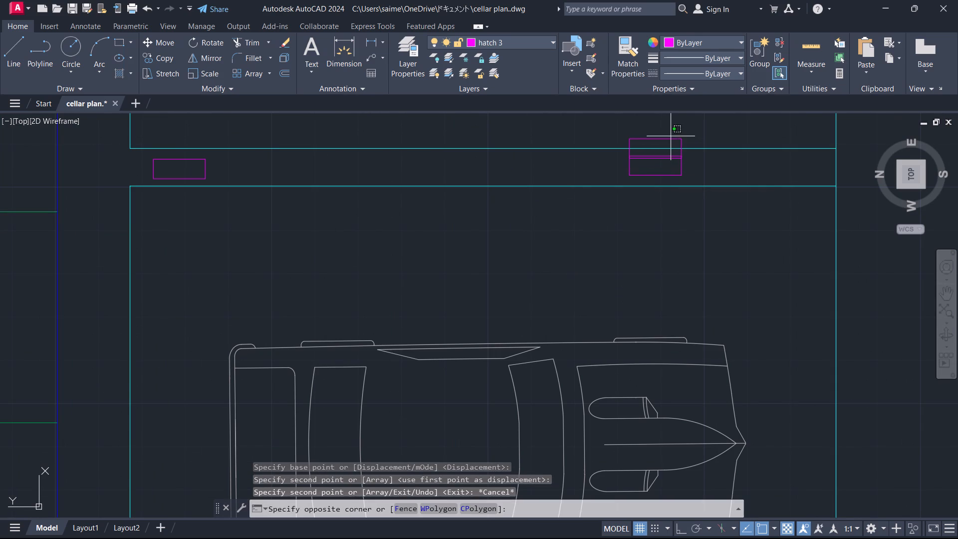
{"action": "key", "text": "e"}
{"action": "left_click", "coordinate": [671, 136]}
{"action": "left_click", "coordinate": [665, 140]}
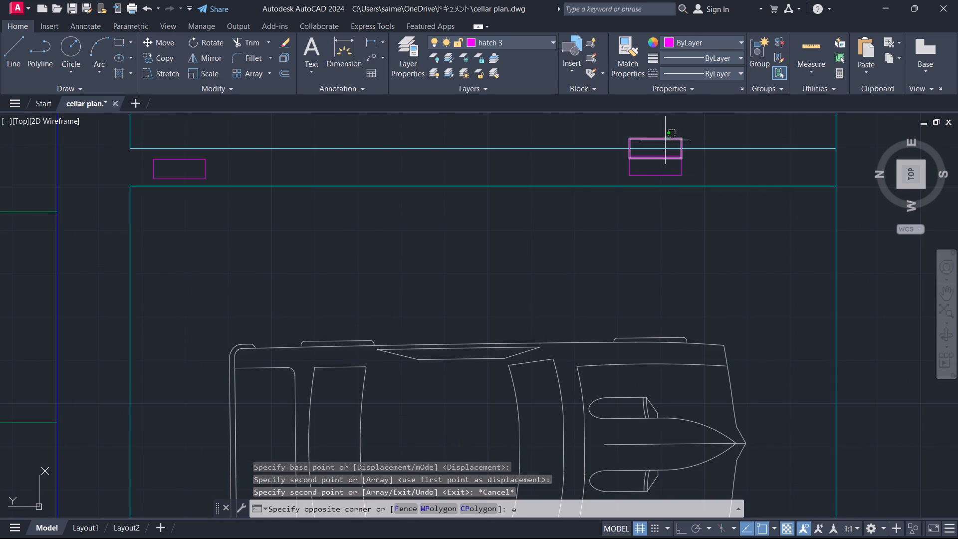
{"action": "key", "text": "e"}
{"action": "key", "text": "Return"}
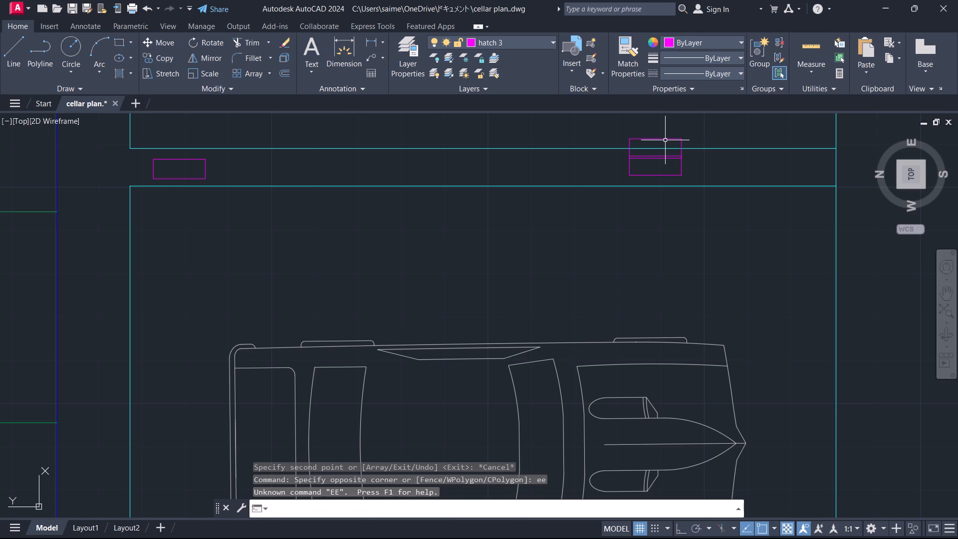
{"action": "left_click", "coordinate": [665, 137]}
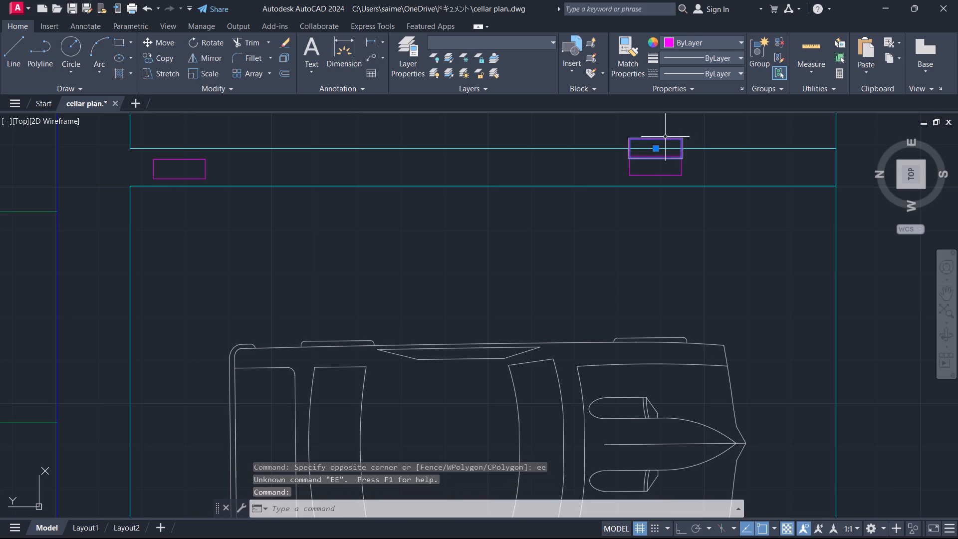
{"action": "key", "text": "e"}
{"action": "key", "text": "Return"}
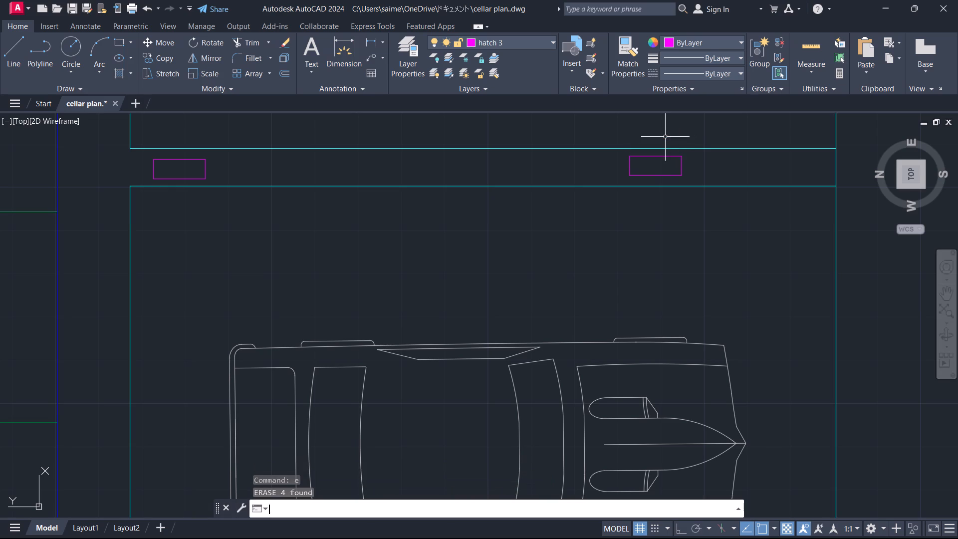
Start a solid magenta hatch and fill the upper three pillar outlines along the ramp's left wall.
{"action": "scroll", "coordinate": [665, 137], "scroll_direction": "down", "scroll_amount": 4}
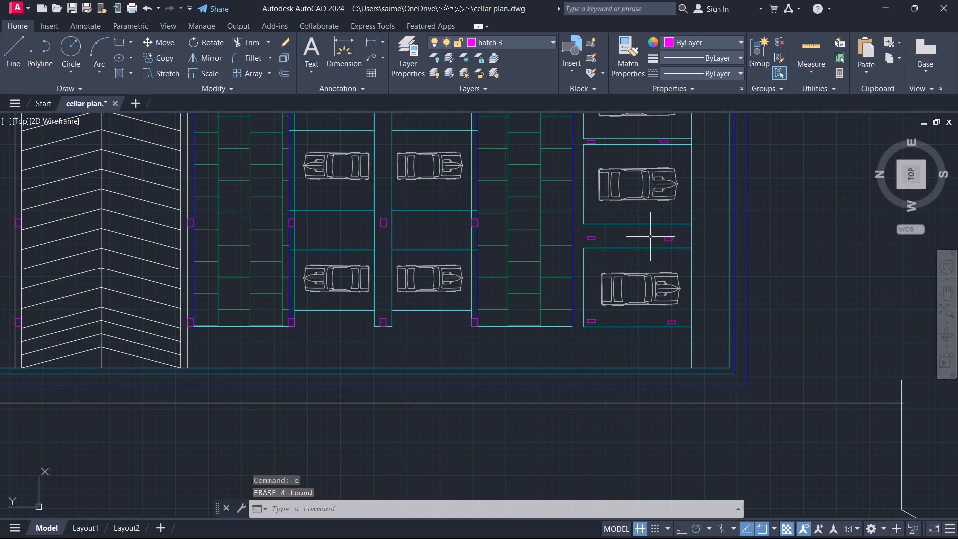
{"action": "scroll", "coordinate": [650, 238], "scroll_direction": "down", "scroll_amount": 1}
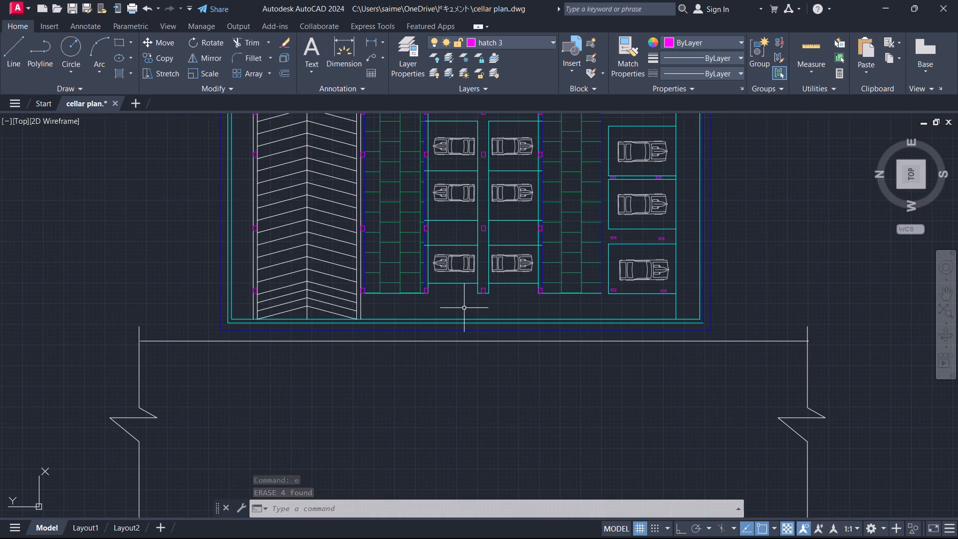
{"action": "middle_click_drag", "start_coordinate": [464, 308], "coordinate": [441, 392]}
{"action": "scroll", "coordinate": [464, 308], "scroll_direction": "down", "scroll_amount": 1}
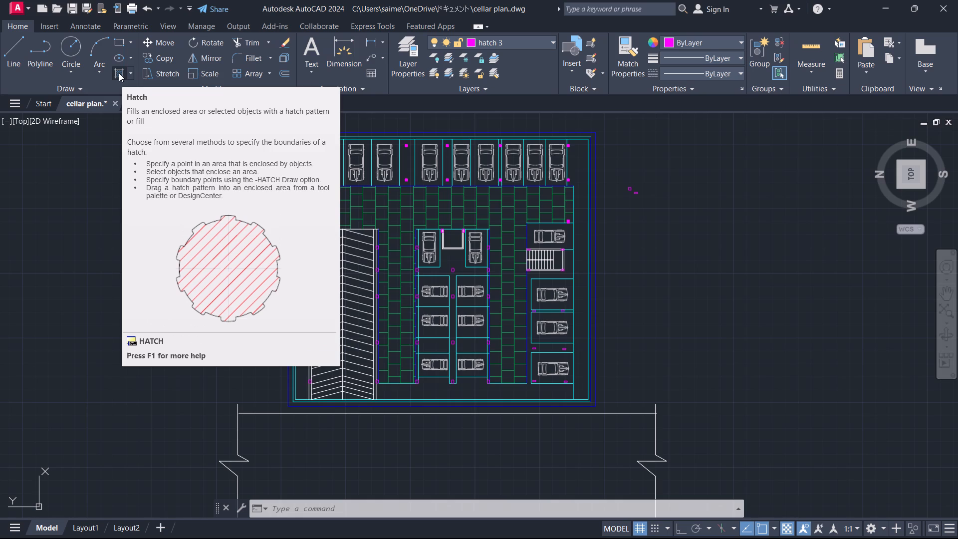
{"action": "left_click", "coordinate": [119, 73]}
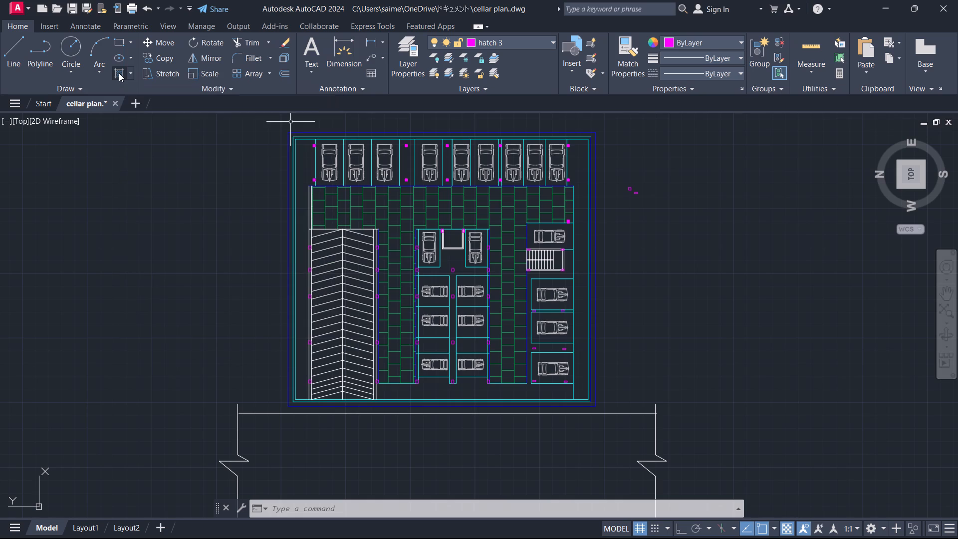
{"action": "left_click", "coordinate": [114, 57]}
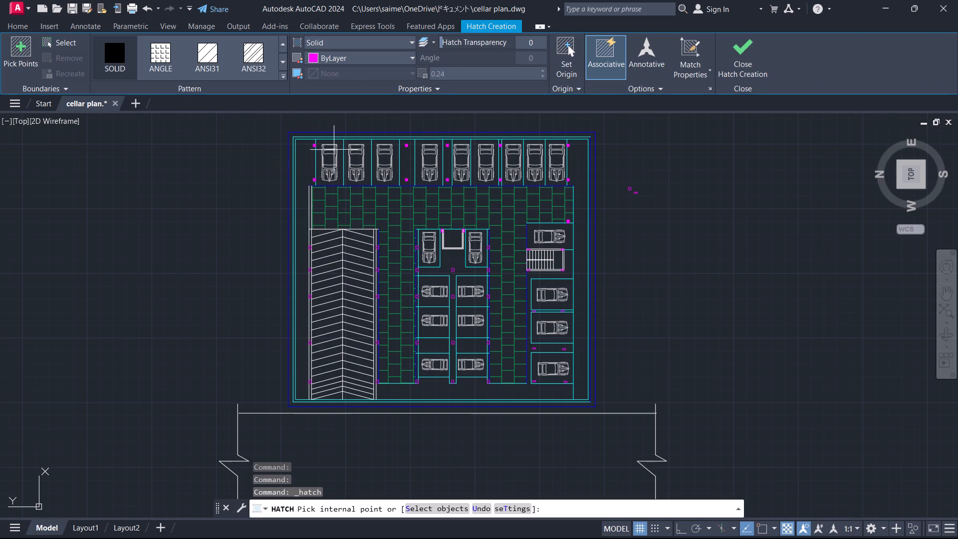
{"action": "scroll", "coordinate": [316, 244], "scroll_direction": "up", "scroll_amount": 4}
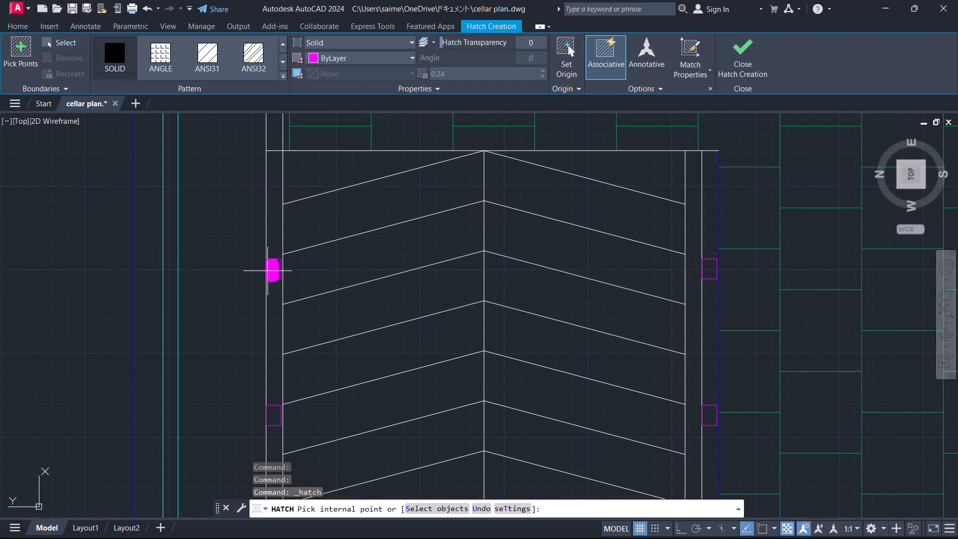
{"action": "left_click", "coordinate": [275, 264]}
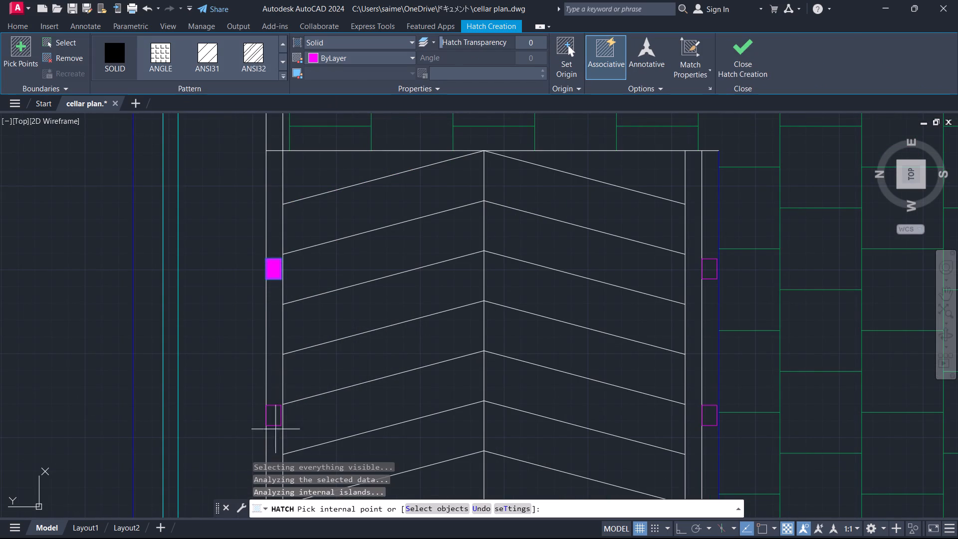
{"action": "left_click", "coordinate": [272, 417]}
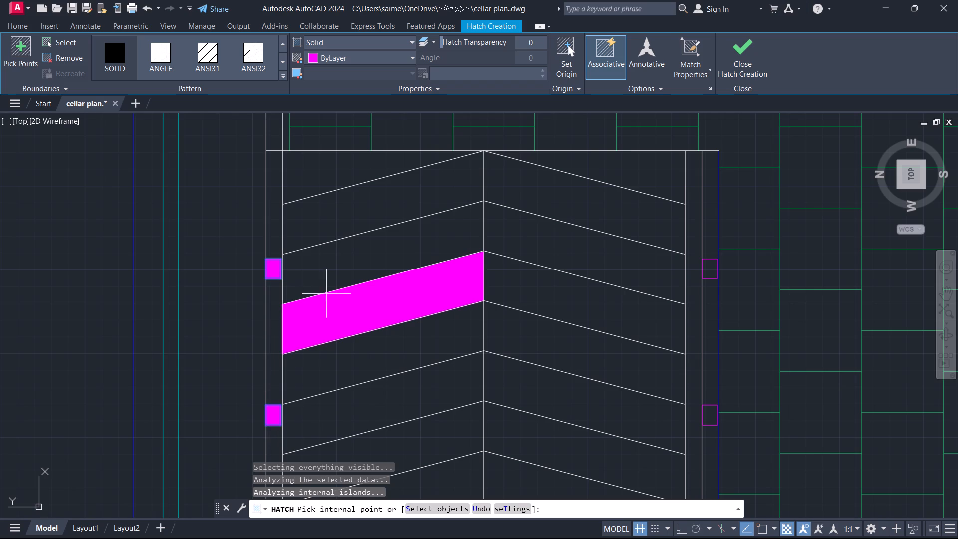
{"action": "scroll", "coordinate": [337, 283], "scroll_direction": "down", "scroll_amount": 2}
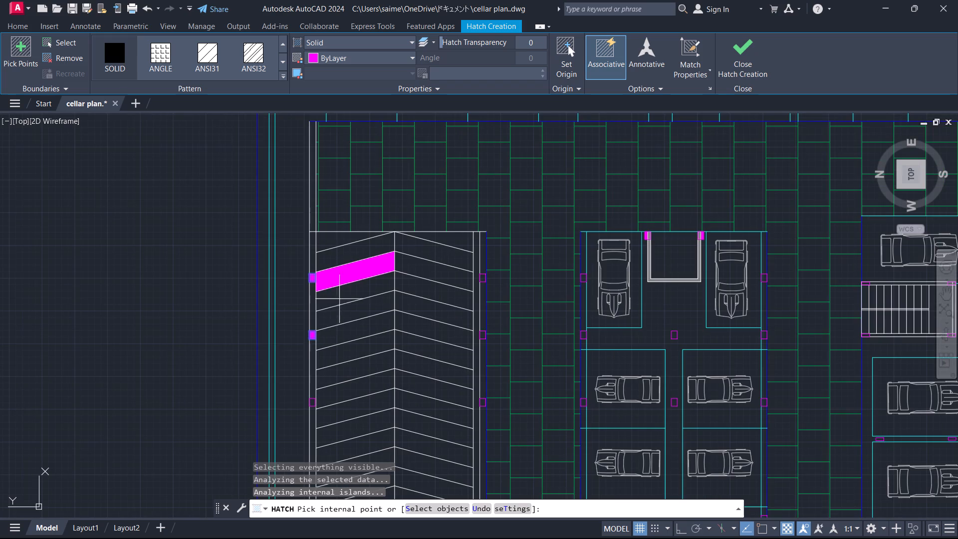
{"action": "left_click", "coordinate": [311, 401]}
Fill the two lowest pillar outlines along the ramp's left wall with the solid hatch.
{"action": "scroll", "coordinate": [297, 363], "scroll_direction": "down", "scroll_amount": 2}
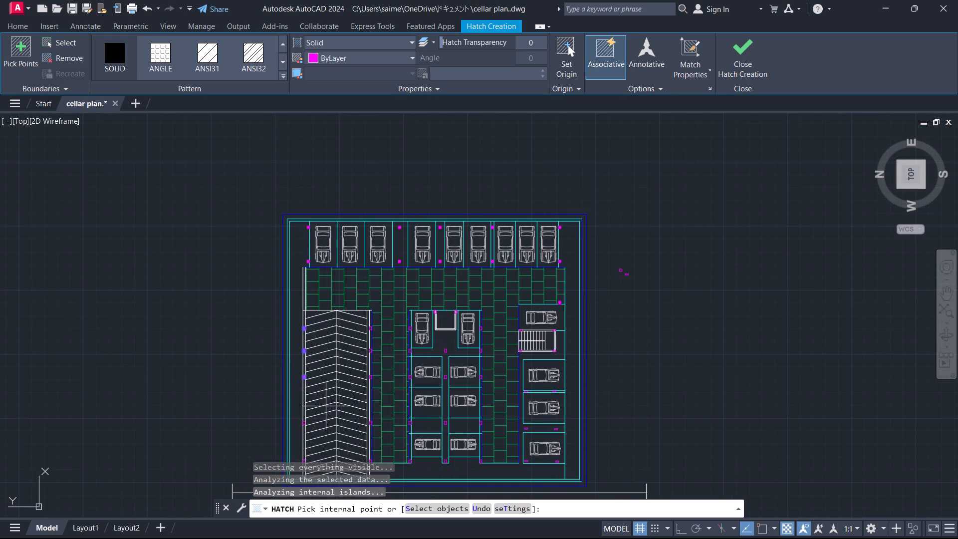
{"action": "middle_click_drag", "start_coordinate": [299, 399], "coordinate": [315, 267]}
{"action": "scroll", "coordinate": [324, 292], "scroll_direction": "up", "scroll_amount": 1}
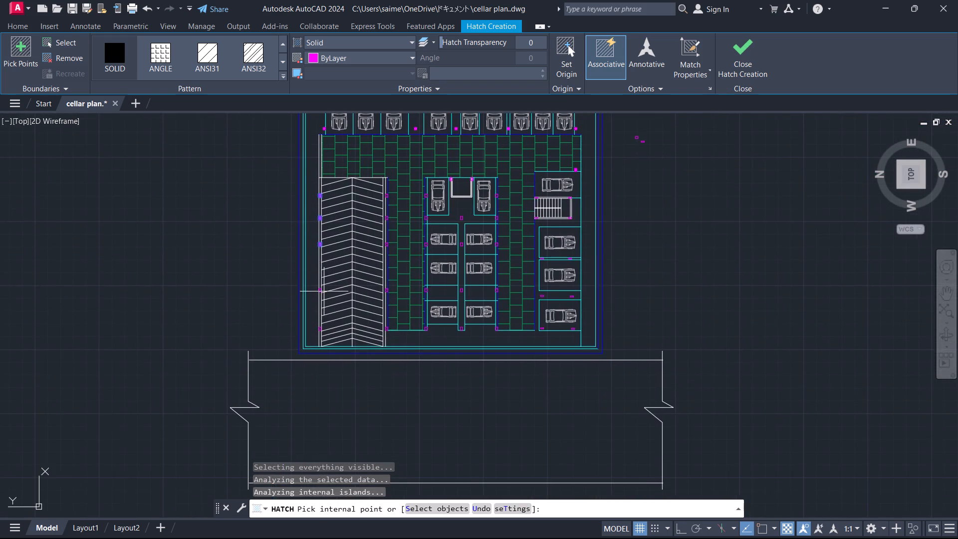
{"action": "scroll", "coordinate": [324, 293], "scroll_direction": "up", "scroll_amount": 2}
{"action": "left_click", "coordinate": [308, 280]}
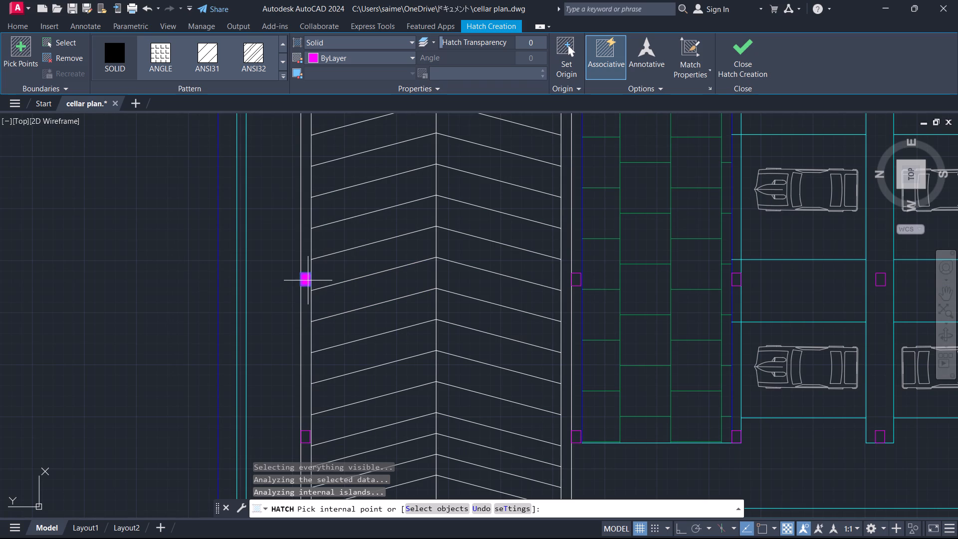
{"action": "left_click", "coordinate": [309, 431]}
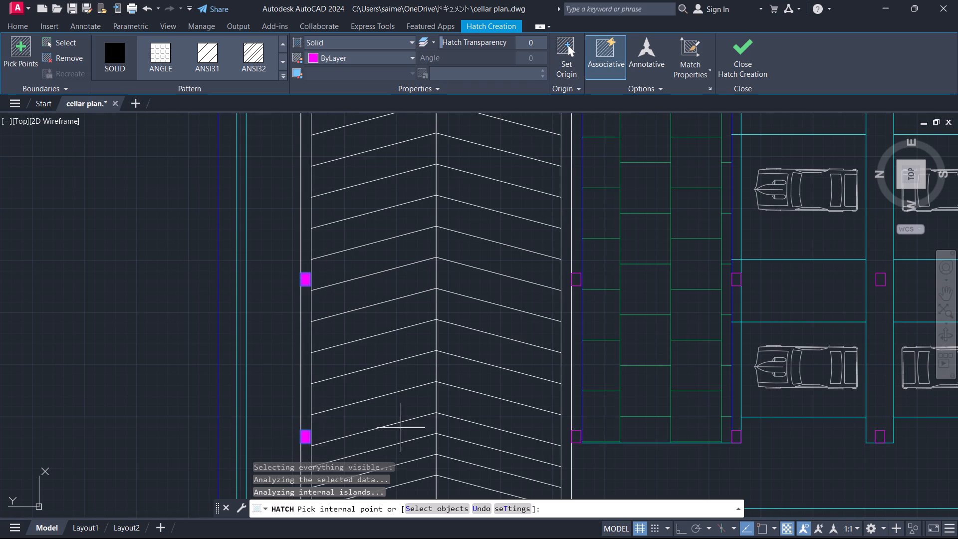
Fill the first three bottom-row pillars from the ramp's right wall to the central gap, plus all four in the row above.
{"action": "left_click", "coordinate": [574, 435]}
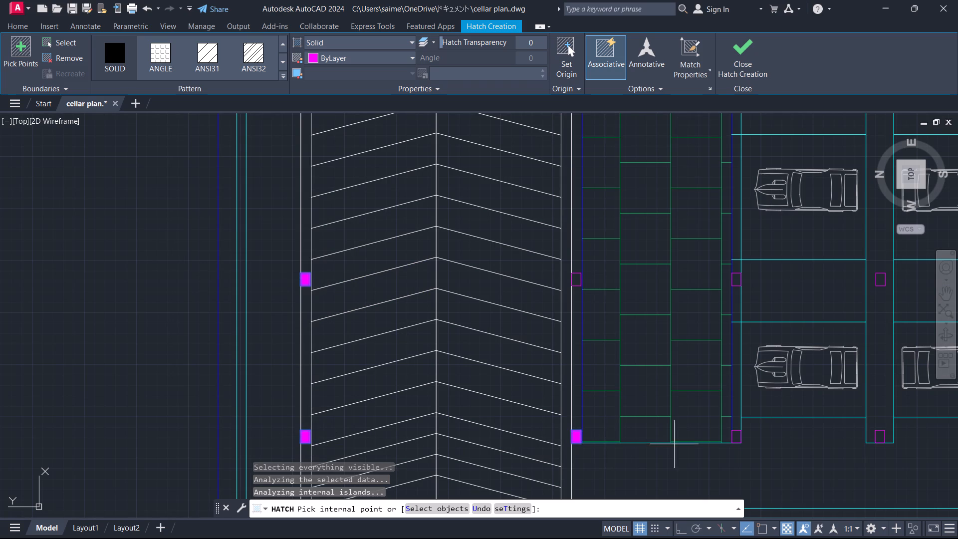
{"action": "left_click", "coordinate": [739, 435]}
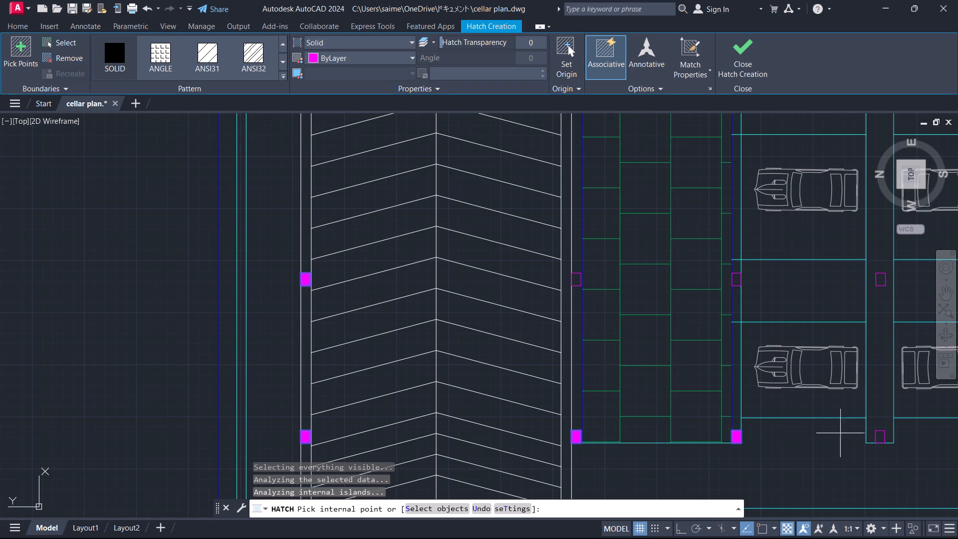
{"action": "left_click", "coordinate": [883, 431]}
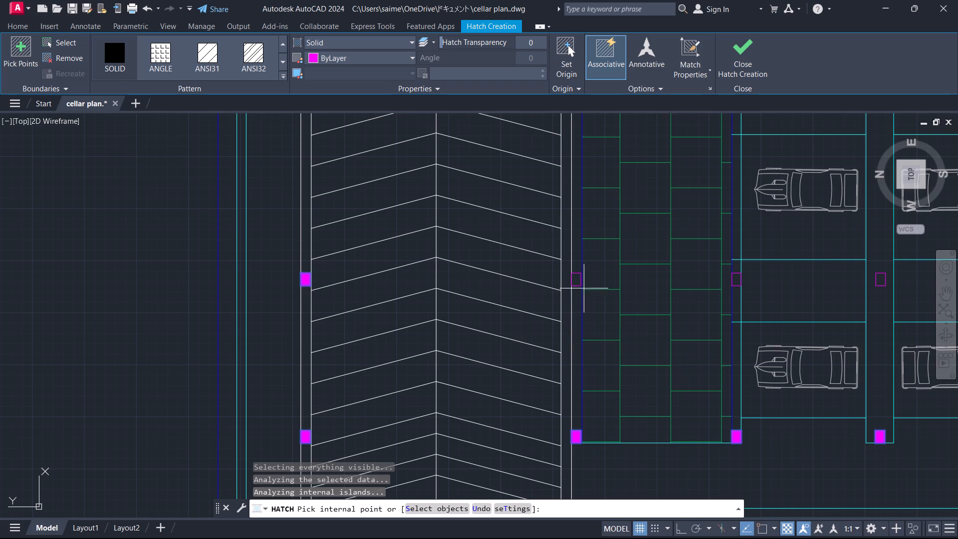
{"action": "left_click", "coordinate": [575, 279]}
{"action": "left_click", "coordinate": [739, 279]}
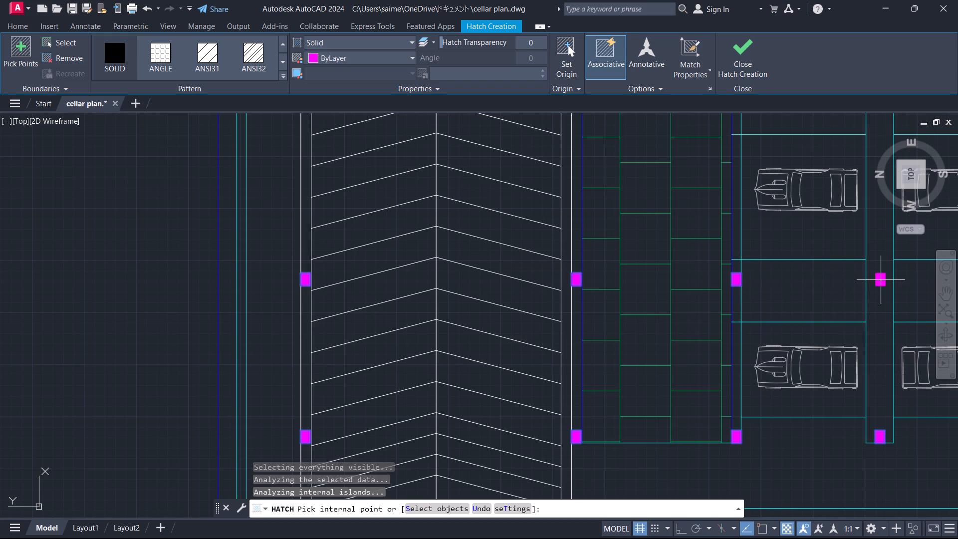
{"action": "left_click", "coordinate": [881, 280]}
{"action": "scroll", "coordinate": [552, 316], "scroll_direction": "down", "scroll_amount": 1}
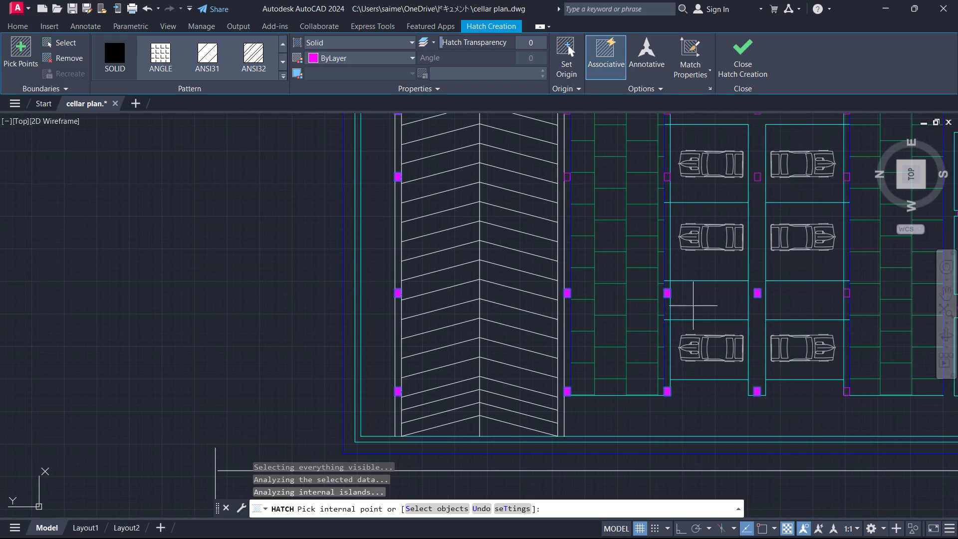
{"action": "left_click", "coordinate": [846, 294]}
Fill the four pillars in the third row from the bottom, from the central bays' right edge back to the ramp's right wall.
{"action": "left_click", "coordinate": [846, 178]}
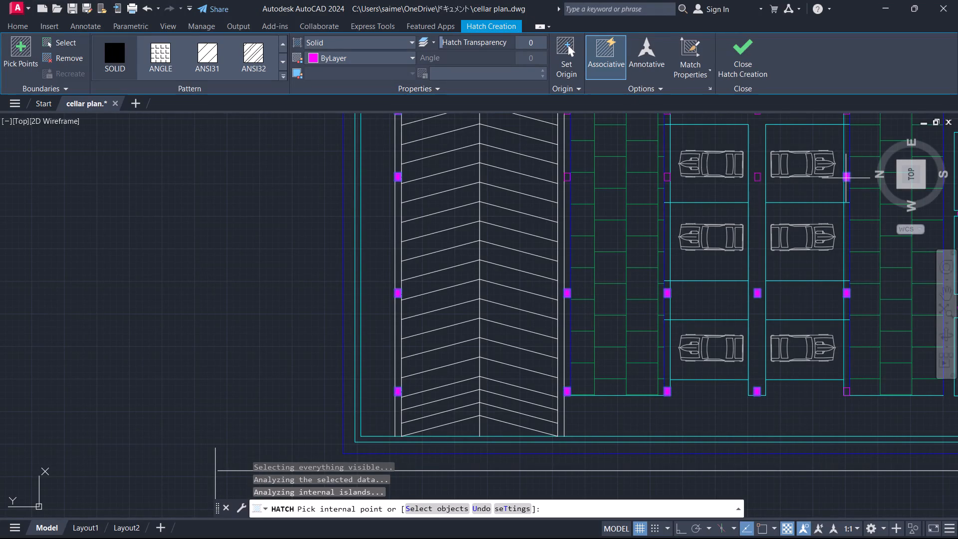
{"action": "left_click", "coordinate": [755, 176]}
{"action": "left_click", "coordinate": [670, 177]}
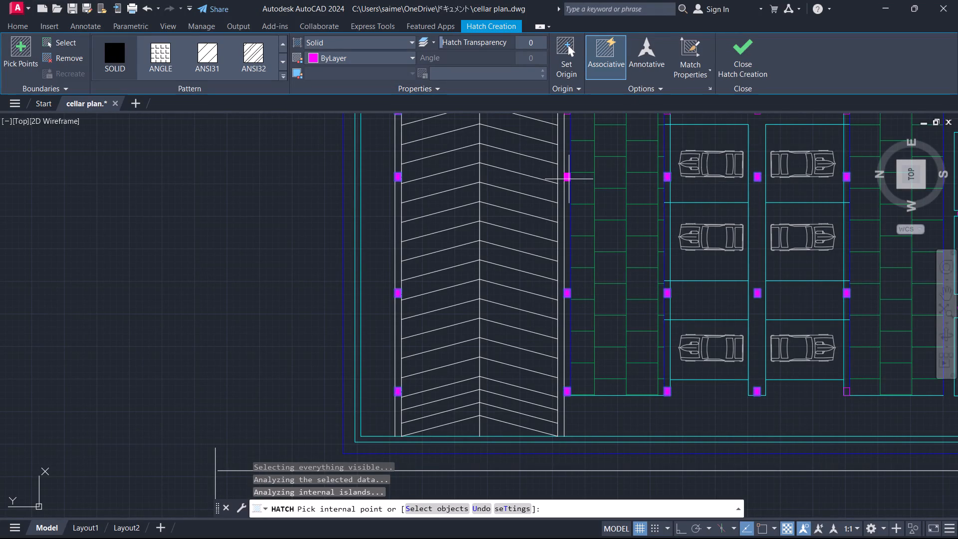
{"action": "left_click", "coordinate": [569, 179]}
Fill the upper two pillars on the ramp's right wall and the two facing them across the driveway on the central bays' left edge.
{"action": "scroll", "coordinate": [617, 219], "scroll_direction": "down", "scroll_amount": 1}
{"action": "middle_click_drag", "start_coordinate": [616, 218], "coordinate": [544, 261]}
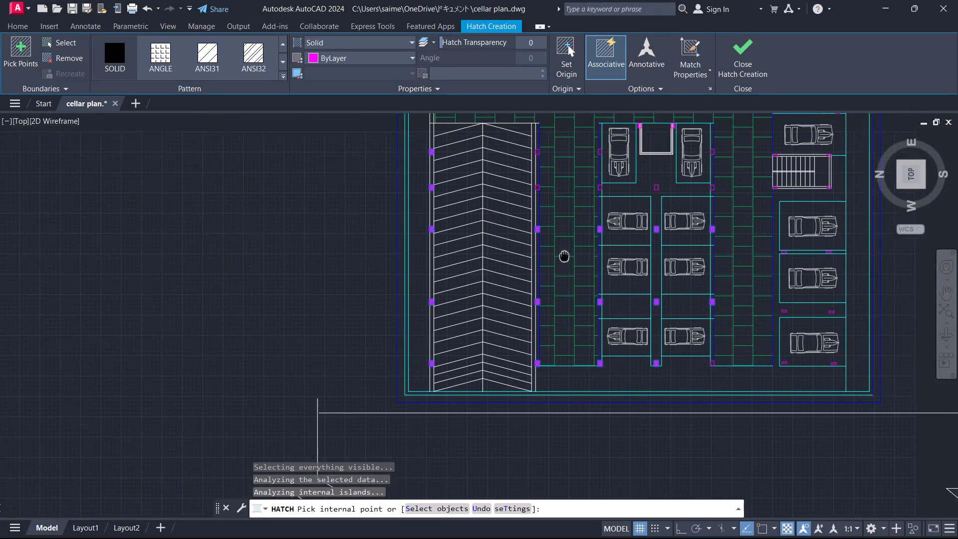
{"action": "middle_click_drag", "start_coordinate": [544, 261], "coordinate": [478, 278]}
{"action": "middle_click", "coordinate": [464, 281]}
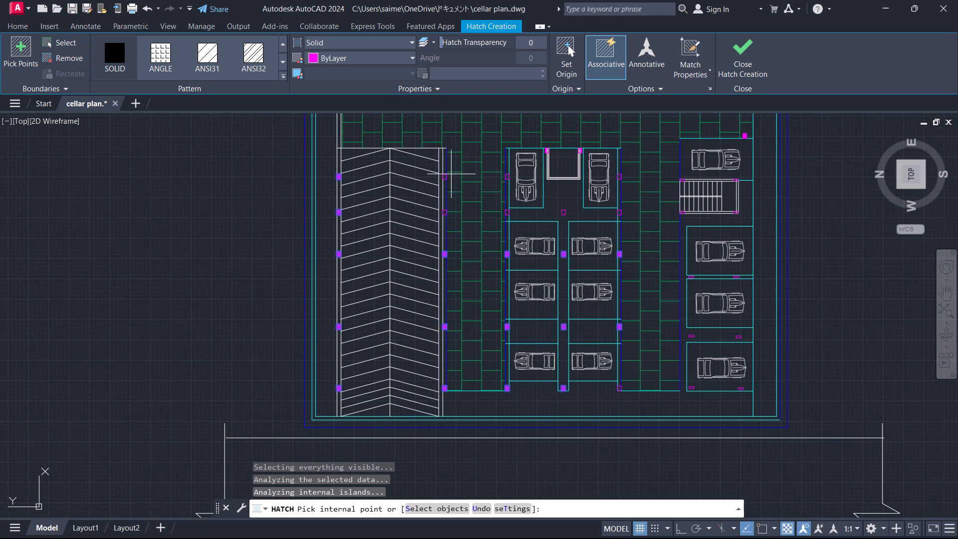
{"action": "scroll", "coordinate": [443, 176], "scroll_direction": "up", "scroll_amount": 3}
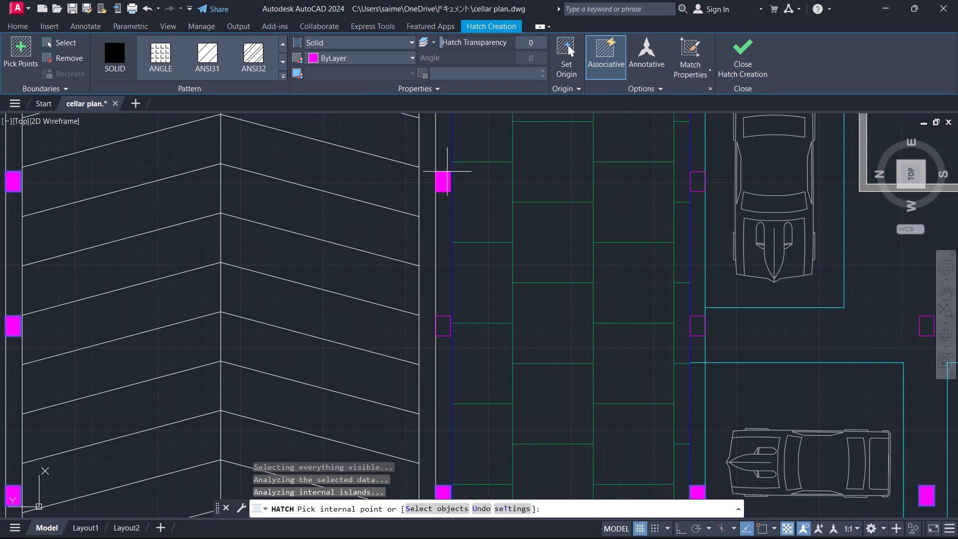
{"action": "left_click", "coordinate": [447, 172]}
{"action": "left_click", "coordinate": [547, 279]}
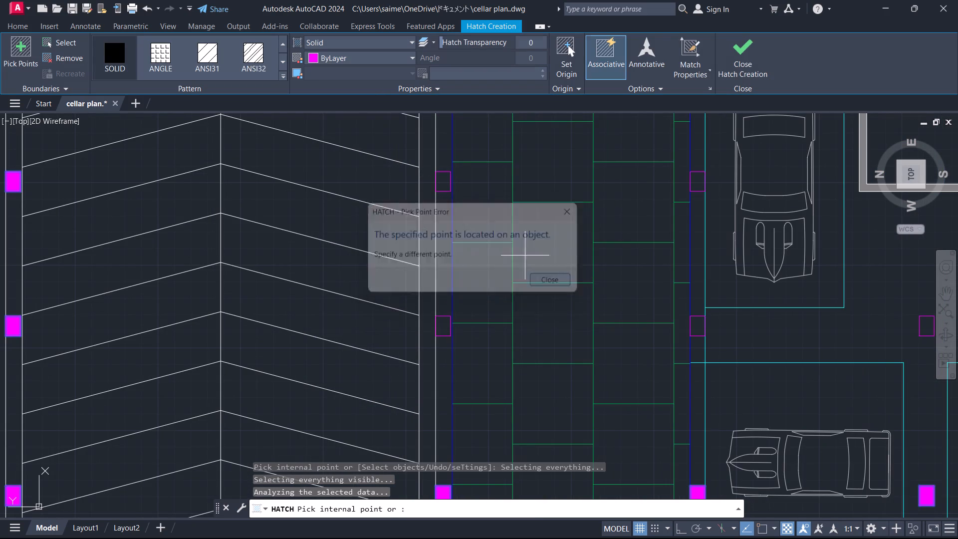
{"action": "left_click", "coordinate": [447, 184]}
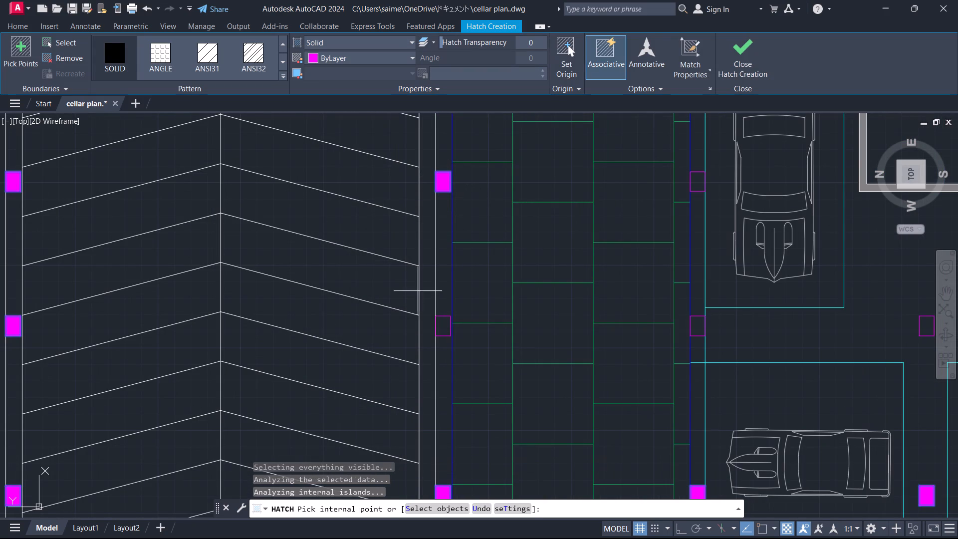
{"action": "left_click", "coordinate": [442, 319]}
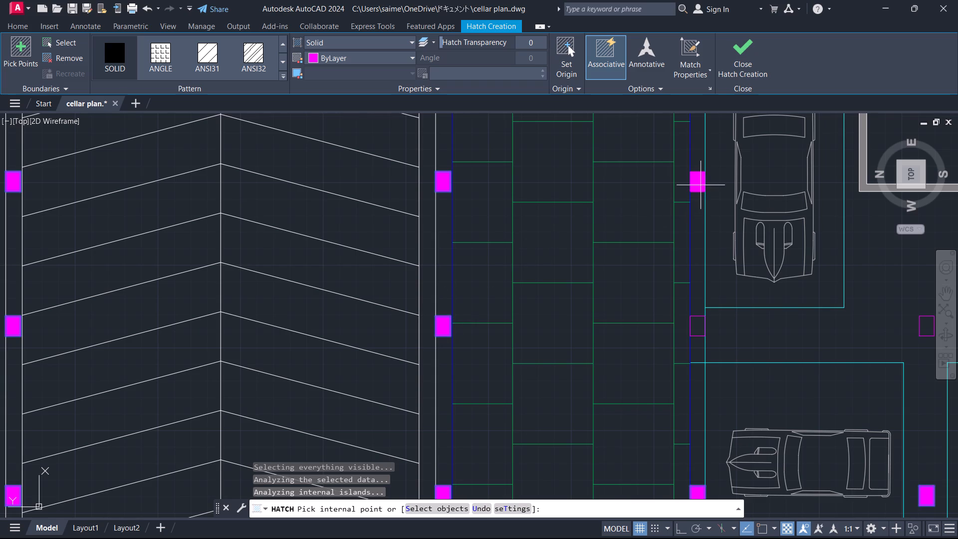
{"action": "left_click", "coordinate": [701, 185]}
{"action": "left_click", "coordinate": [697, 320]}
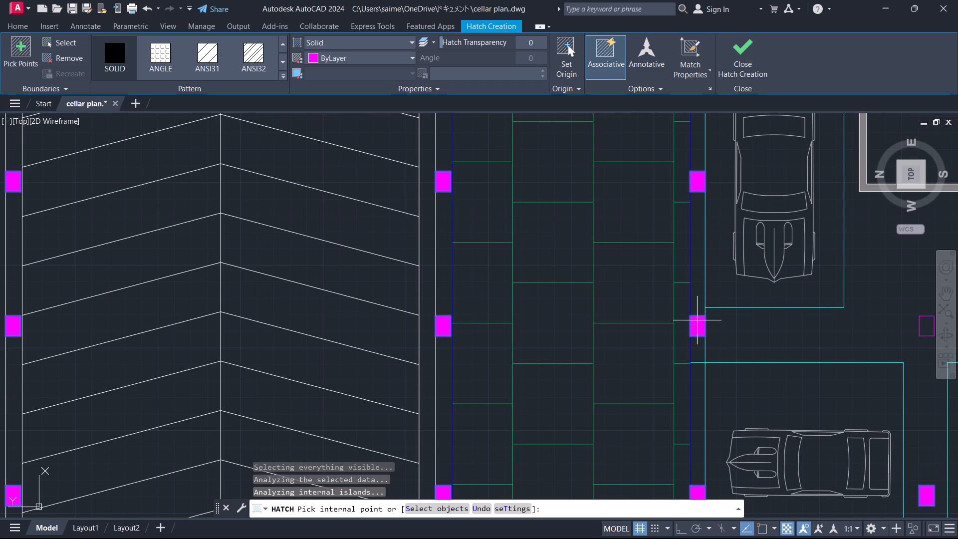
Fill the pillar at the top of the central gap and the upper two pillars on the central bays' right edge.
{"action": "scroll", "coordinate": [712, 335], "scroll_direction": "down", "scroll_amount": 2}
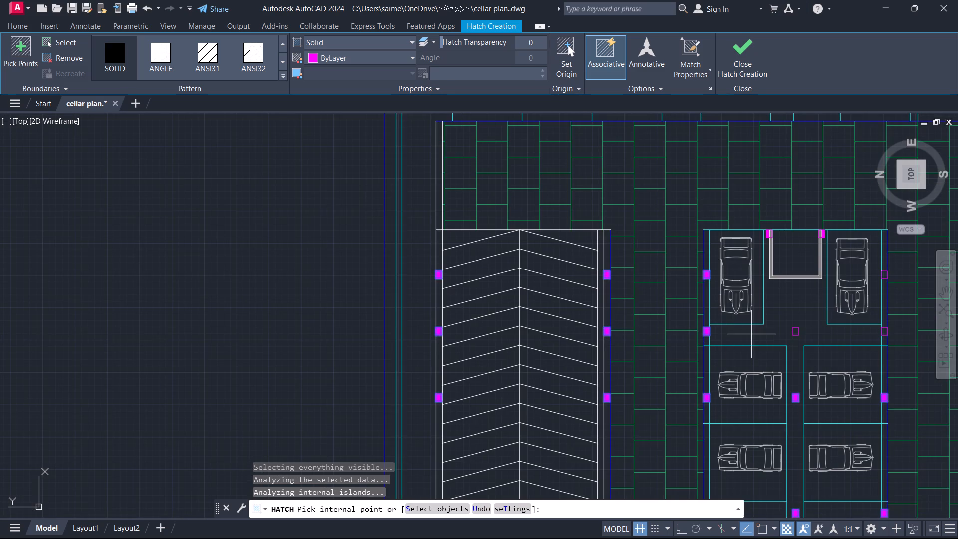
{"action": "middle_click_drag", "start_coordinate": [751, 334], "coordinate": [511, 228]}
{"action": "middle_click_drag", "start_coordinate": [510, 228], "coordinate": [488, 223]}
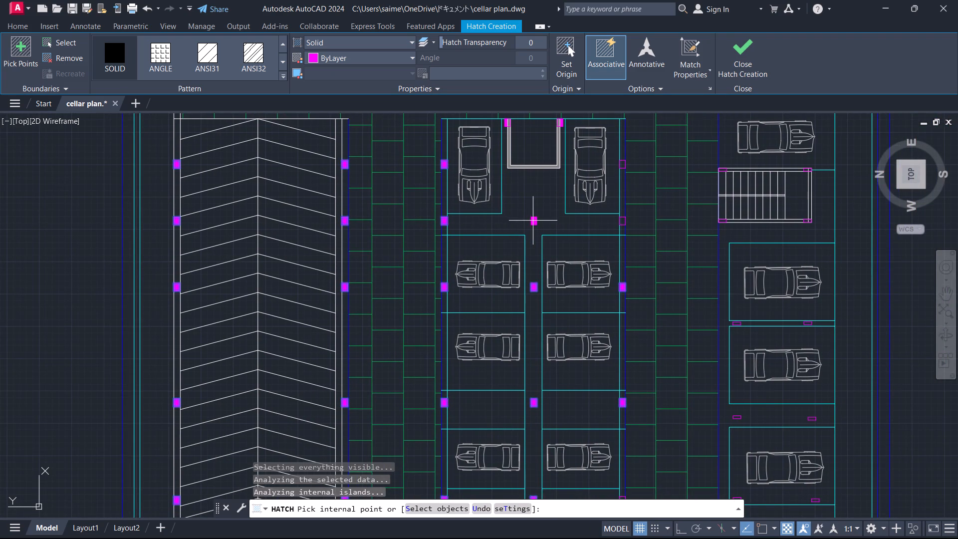
{"action": "left_click", "coordinate": [533, 221]}
{"action": "left_click", "coordinate": [622, 163]}
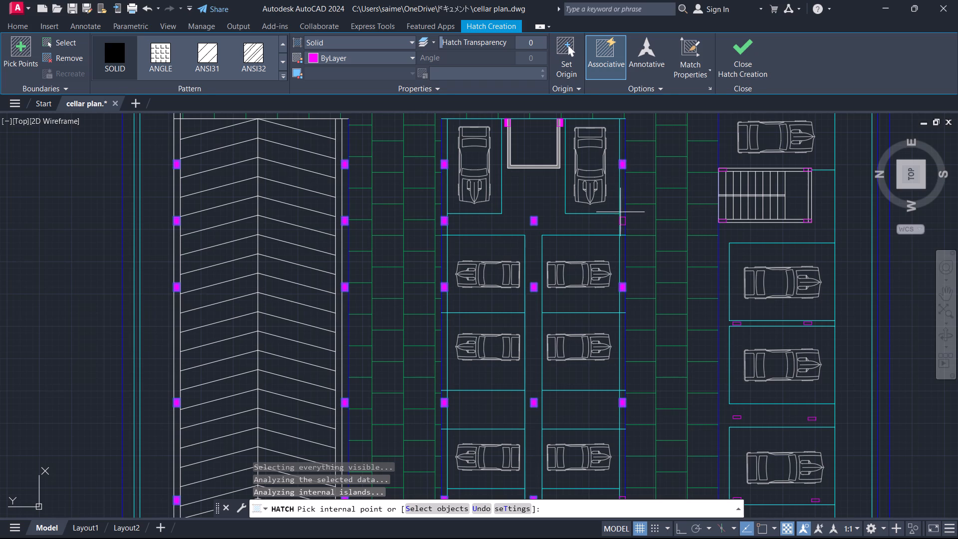
{"action": "left_click", "coordinate": [624, 221]}
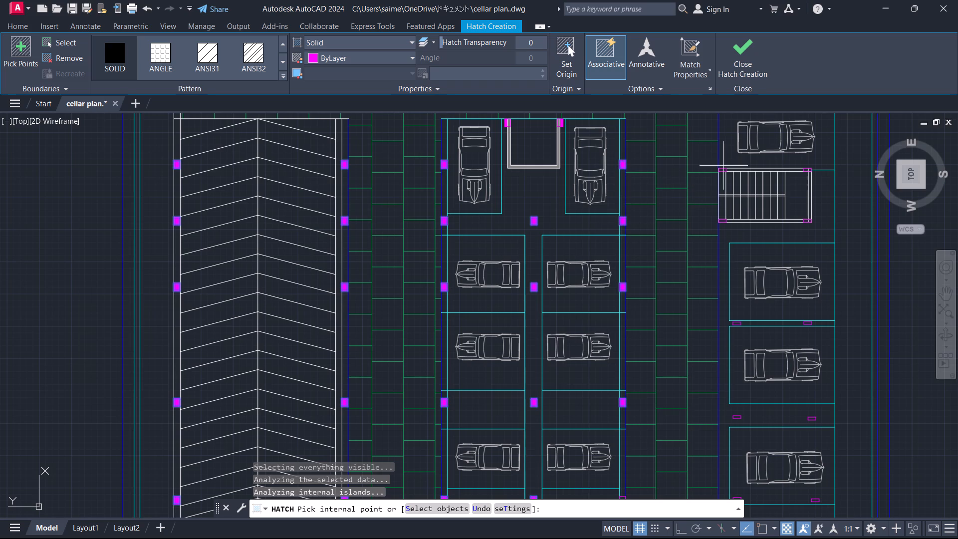
Fill the four corner pillars of the staircase with the solid hatch, including both halves of the two right-hand ones.
{"action": "left_click", "coordinate": [725, 170]}
{"action": "scroll", "coordinate": [808, 172], "scroll_direction": "up", "scroll_amount": 3}
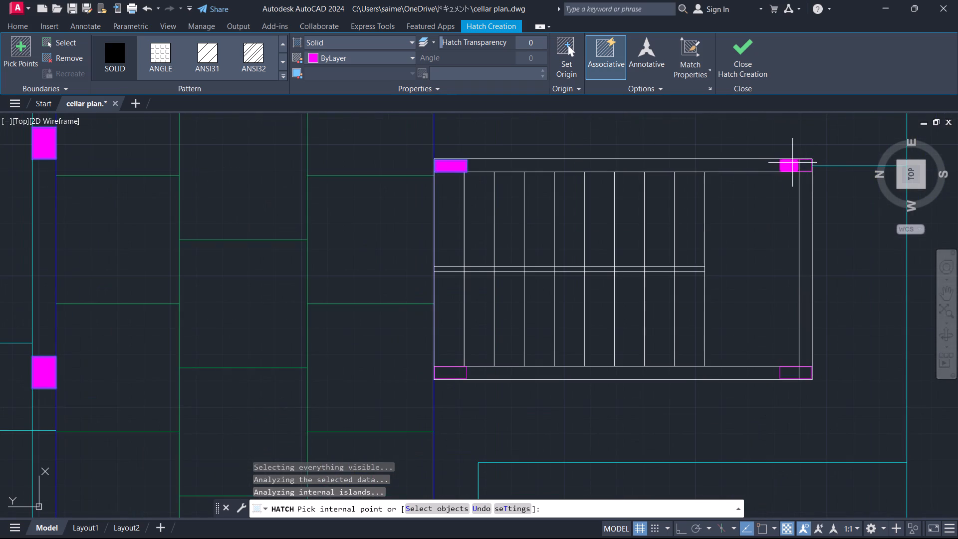
{"action": "left_click", "coordinate": [796, 165]}
{"action": "left_click", "coordinate": [802, 165]}
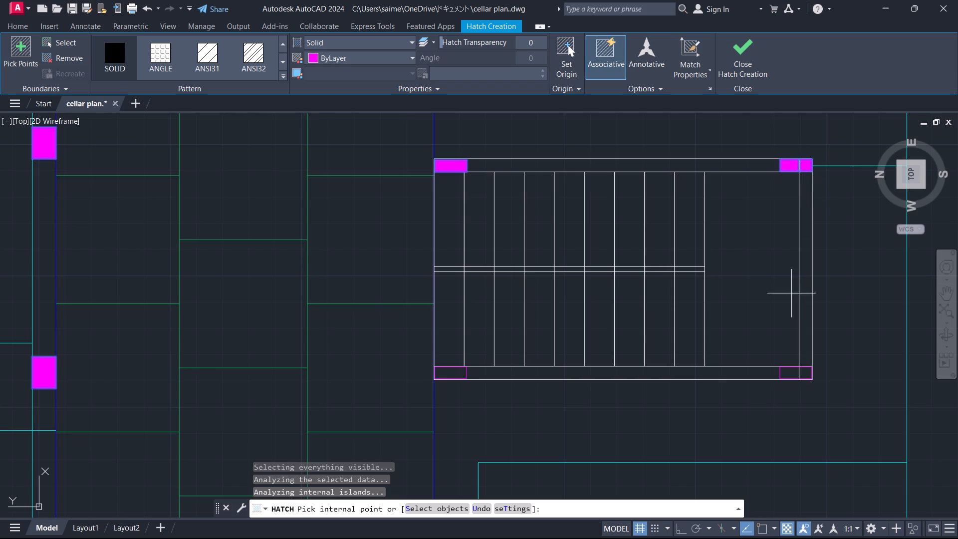
{"action": "left_click", "coordinate": [802, 371]}
{"action": "left_click", "coordinate": [793, 372]}
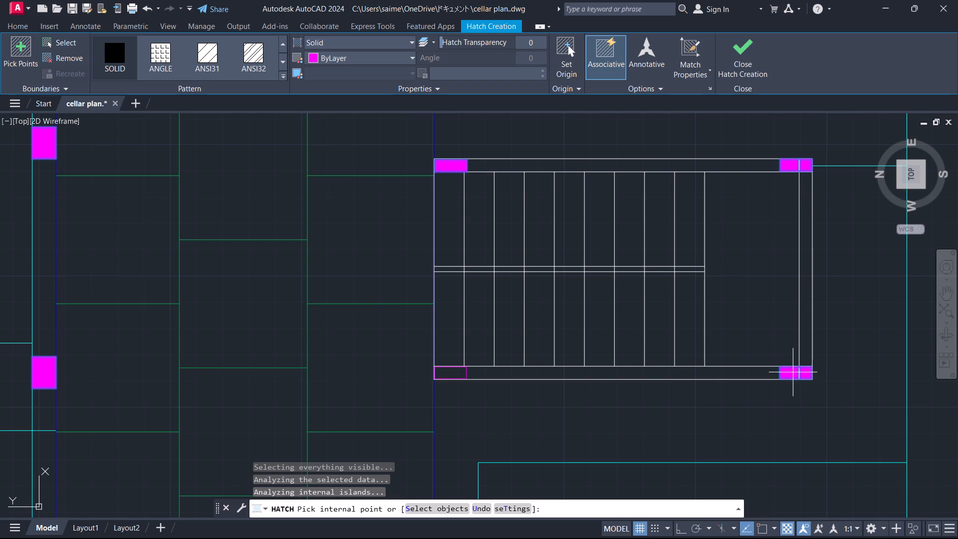
{"action": "left_click", "coordinate": [457, 372]}
Fill the two small pillars between the first and second parking bays below the staircase.
{"action": "scroll", "coordinate": [570, 369], "scroll_direction": "down", "scroll_amount": 1}
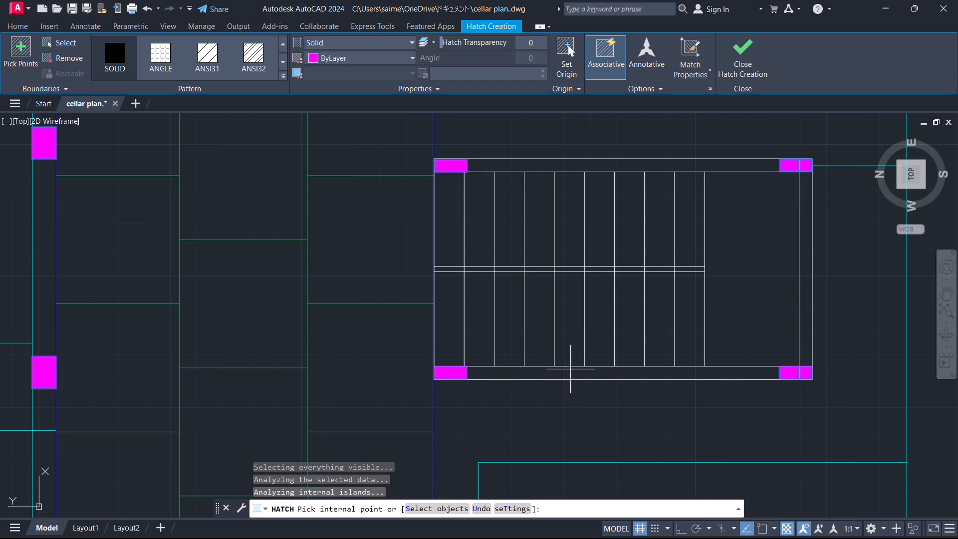
{"action": "scroll", "coordinate": [571, 369], "scroll_direction": "down", "scroll_amount": 2}
{"action": "scroll", "coordinate": [706, 363], "scroll_direction": "down", "scroll_amount": 1}
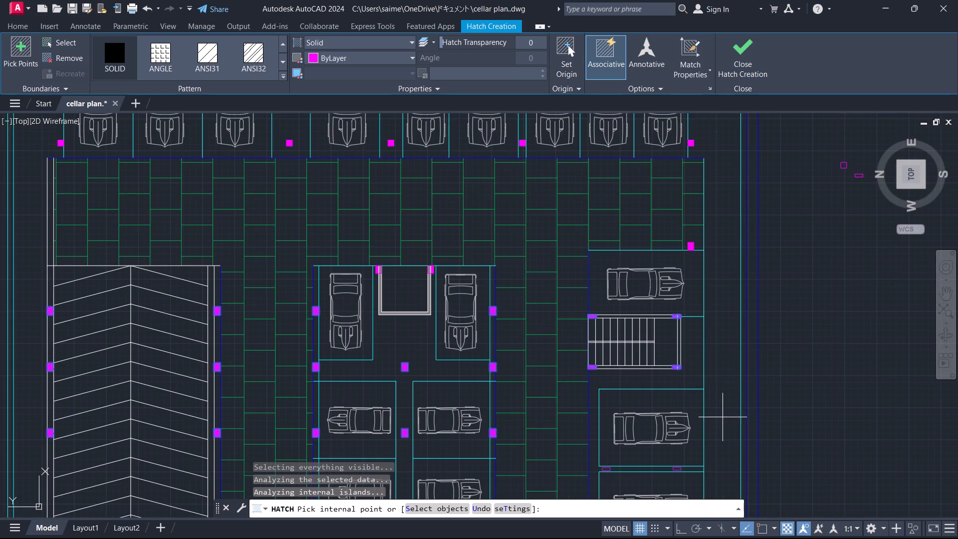
{"action": "middle_click_drag", "start_coordinate": [722, 417], "coordinate": [697, 288]}
{"action": "scroll", "coordinate": [672, 369], "scroll_direction": "up", "scroll_amount": 2}
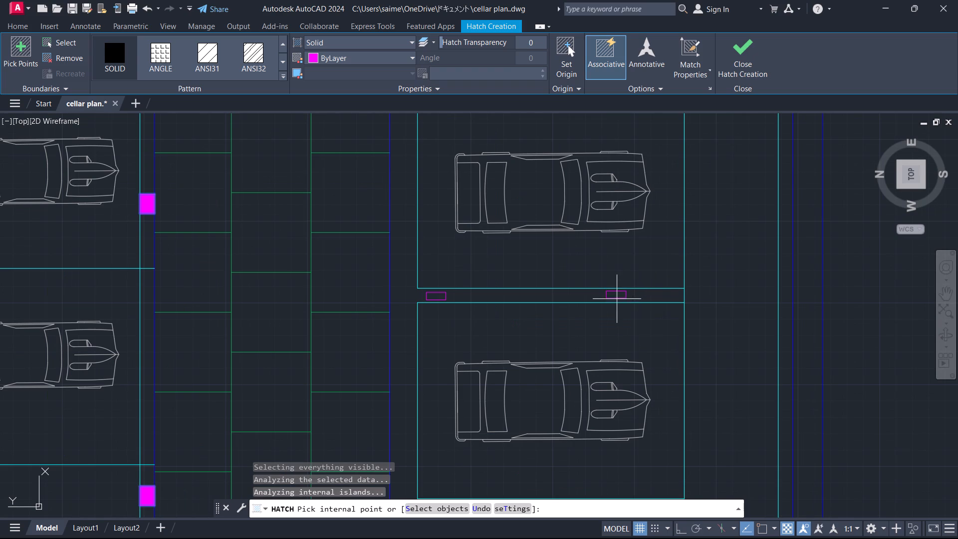
{"action": "left_click", "coordinate": [617, 296]}
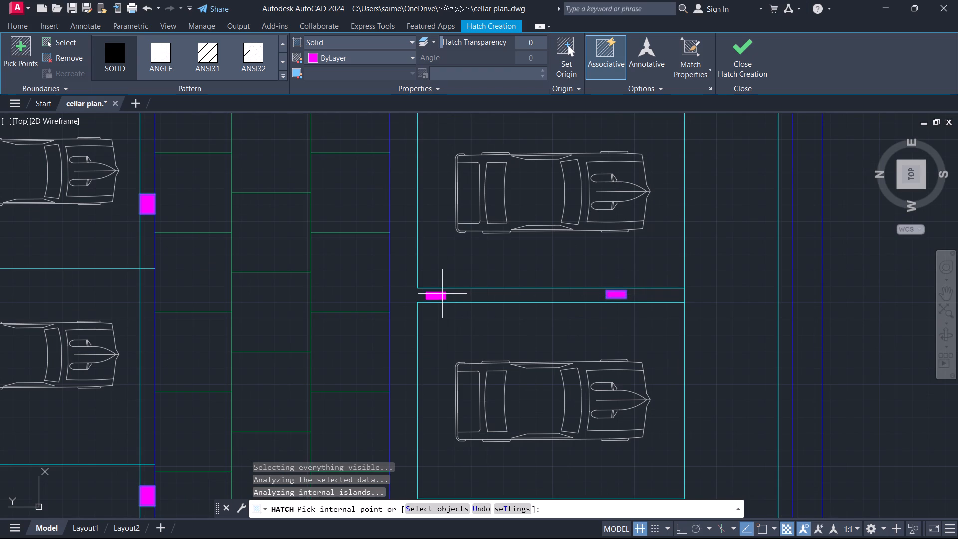
{"action": "left_click", "coordinate": [442, 294]}
Fill the two small pillars above the lowest right-hand bay and the two along its bottom edge, and finish the hatch.
{"action": "scroll", "coordinate": [576, 270], "scroll_direction": "down", "scroll_amount": 3}
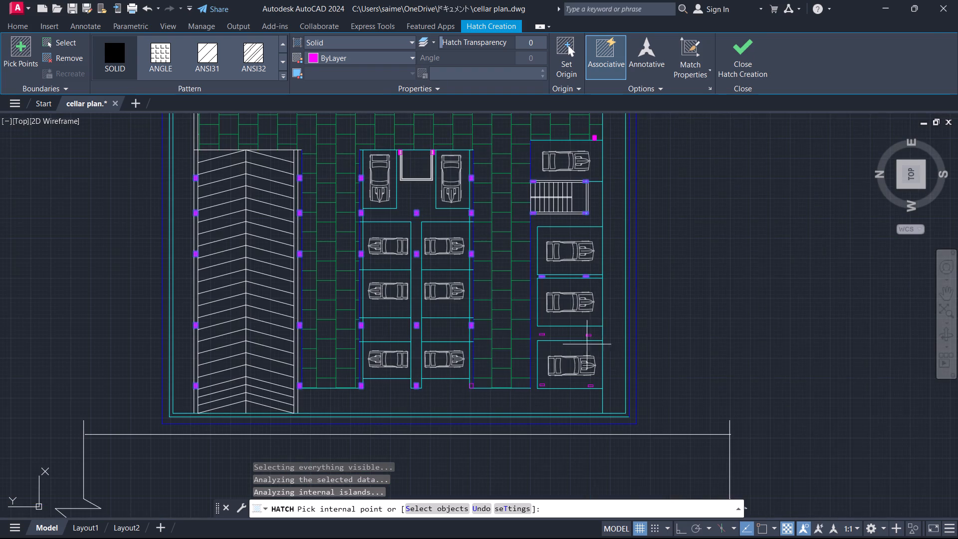
{"action": "scroll", "coordinate": [580, 355], "scroll_direction": "up", "scroll_amount": 4}
{"action": "left_click", "coordinate": [633, 230]}
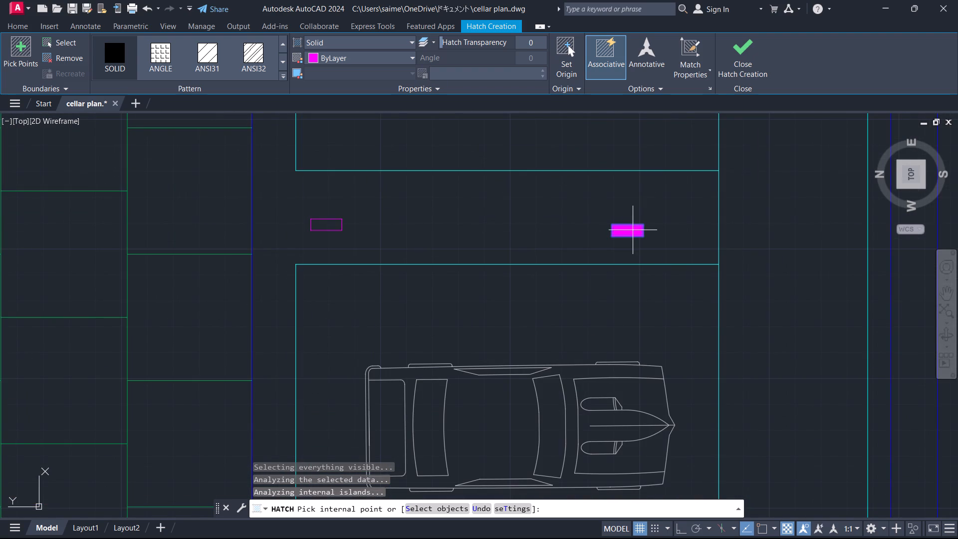
{"action": "left_click", "coordinate": [324, 224]}
{"action": "scroll", "coordinate": [429, 234], "scroll_direction": "down", "scroll_amount": 2}
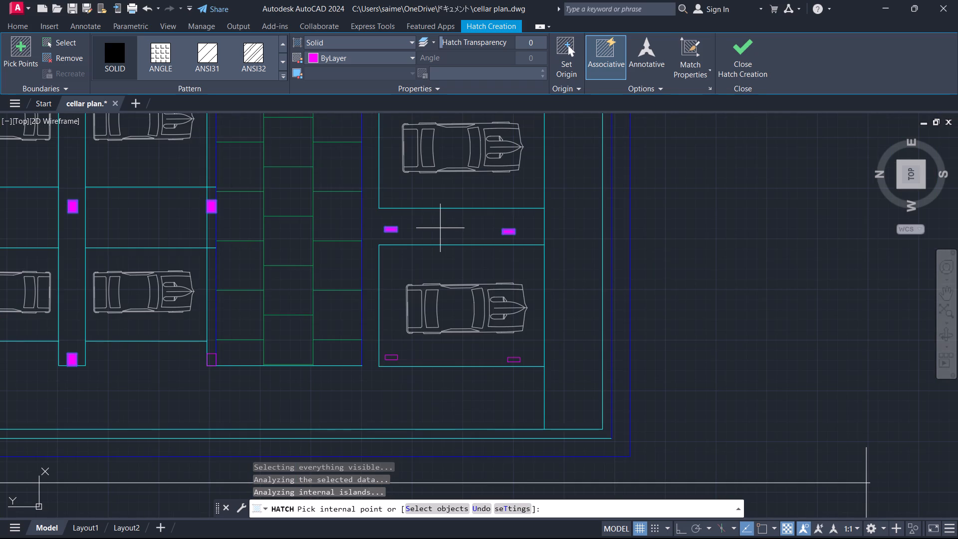
{"action": "left_click", "coordinate": [513, 358]}
{"action": "left_click", "coordinate": [396, 359]}
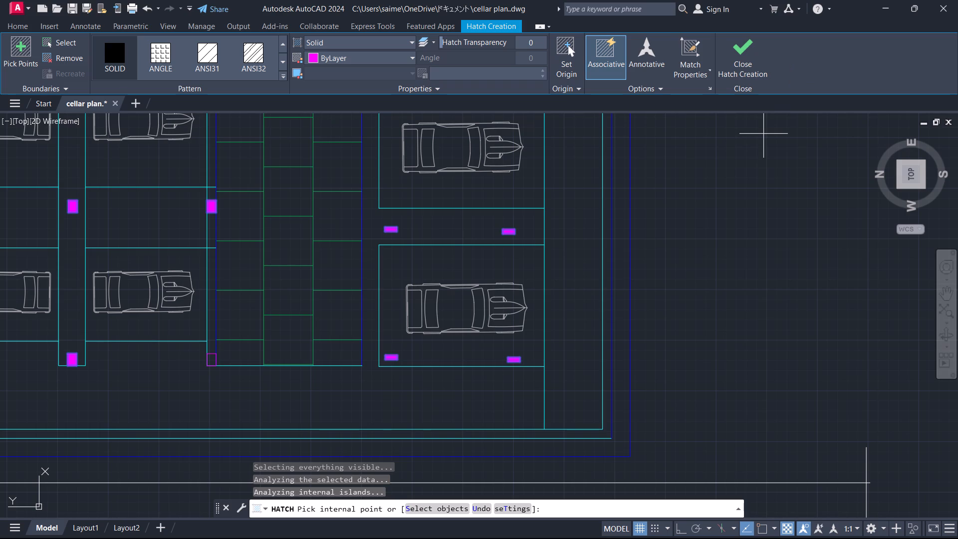
{"action": "left_click", "coordinate": [744, 48]}
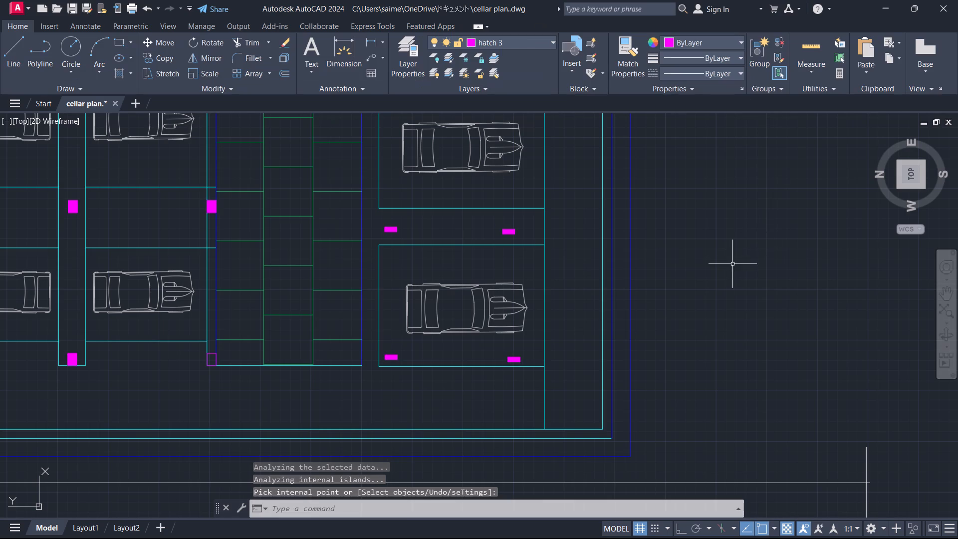
Erase the spare pillar outlines lying outside the plan, to the right of its outer wall.
{"action": "scroll", "coordinate": [728, 267], "scroll_direction": "down", "scroll_amount": 1}
{"action": "middle_click_drag", "start_coordinate": [727, 267], "coordinate": [565, 462]}
{"action": "scroll", "coordinate": [727, 267], "scroll_direction": "down", "scroll_amount": 1}
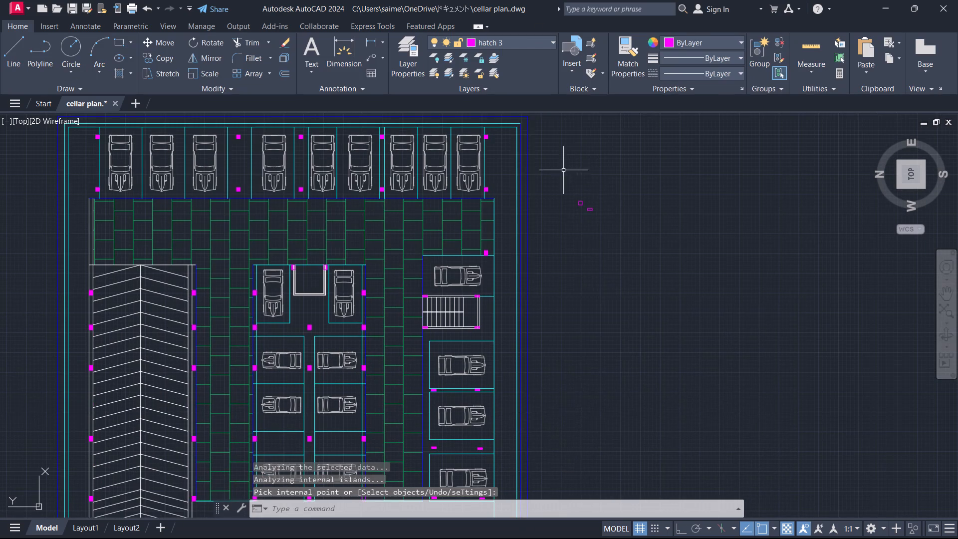
{"action": "left_click", "coordinate": [563, 170]}
{"action": "left_click", "coordinate": [671, 281]}
{"action": "key", "text": "e"}
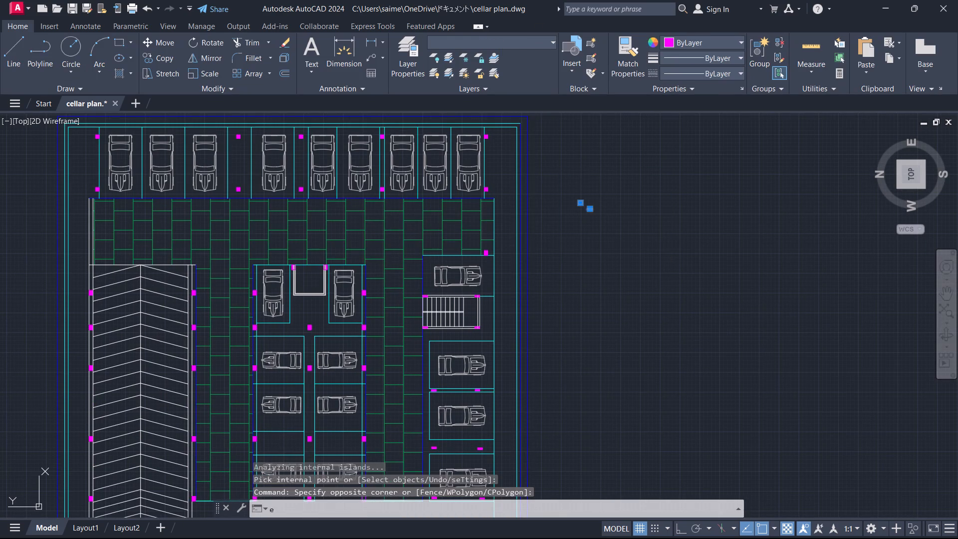
{"action": "key", "text": "Return"}
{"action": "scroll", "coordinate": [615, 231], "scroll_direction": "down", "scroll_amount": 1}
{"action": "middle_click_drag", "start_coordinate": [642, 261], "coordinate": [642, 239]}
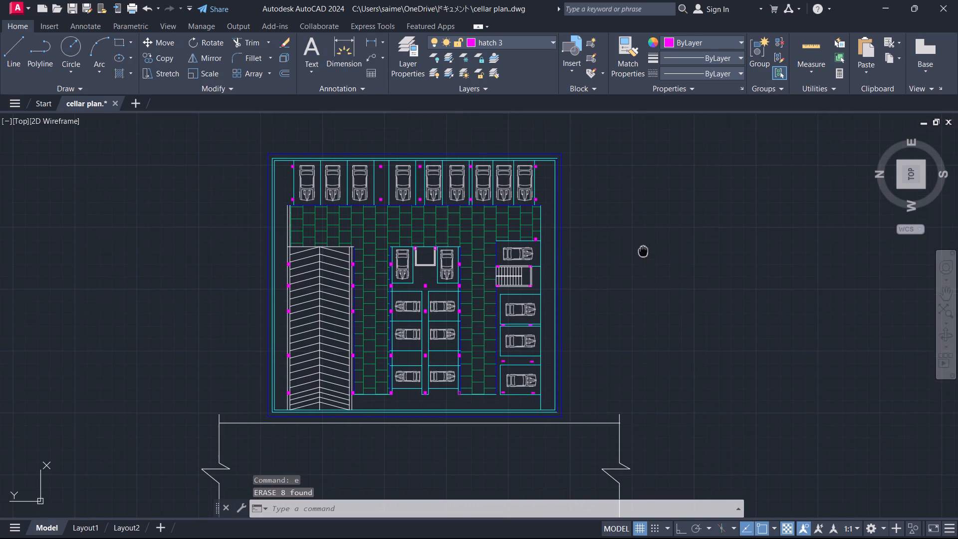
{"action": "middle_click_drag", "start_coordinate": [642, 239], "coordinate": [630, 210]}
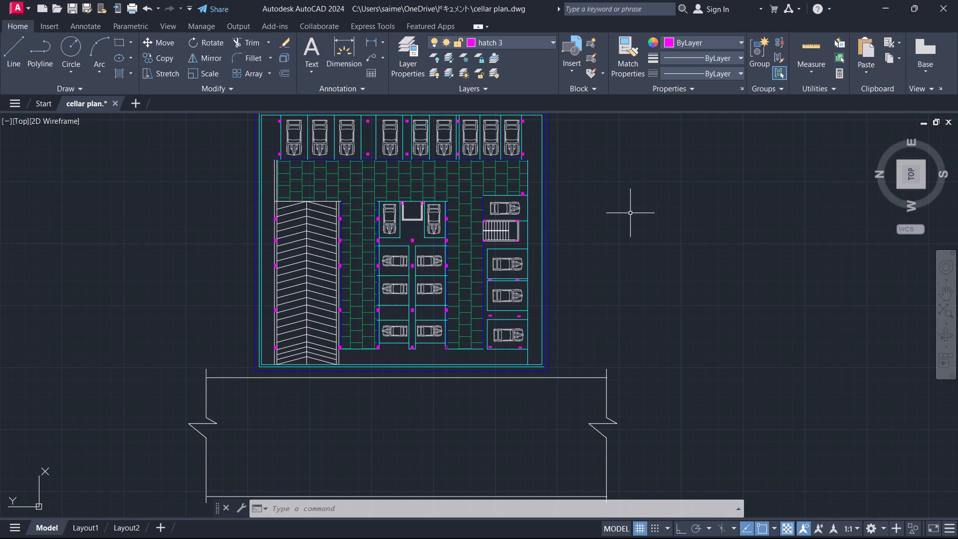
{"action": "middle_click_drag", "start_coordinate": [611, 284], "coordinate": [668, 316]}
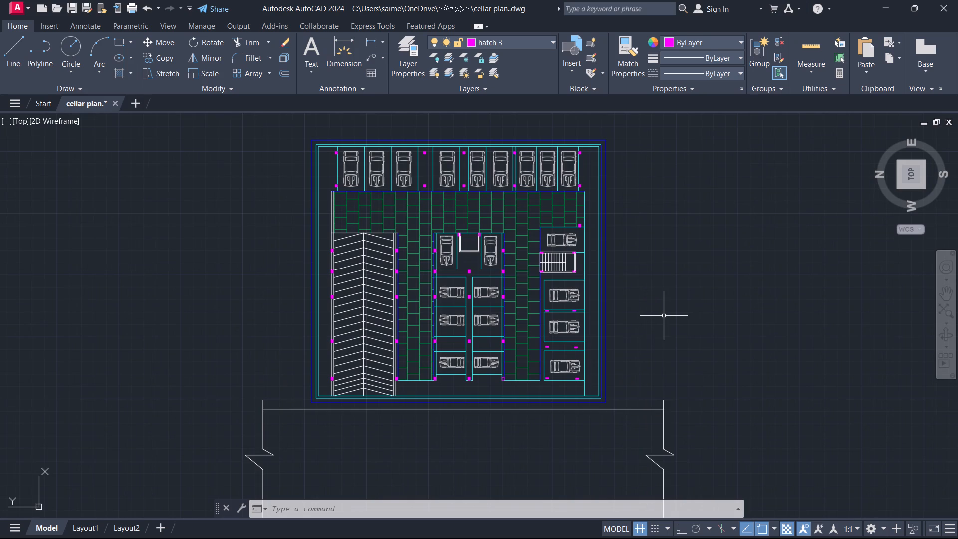
Bring up the file selection dialog and preview the drawings PROJECT 13, PROJECT 12 and PROJECT 14 in the Documents folder.
{"action": "left_click", "coordinate": [11, 105]}
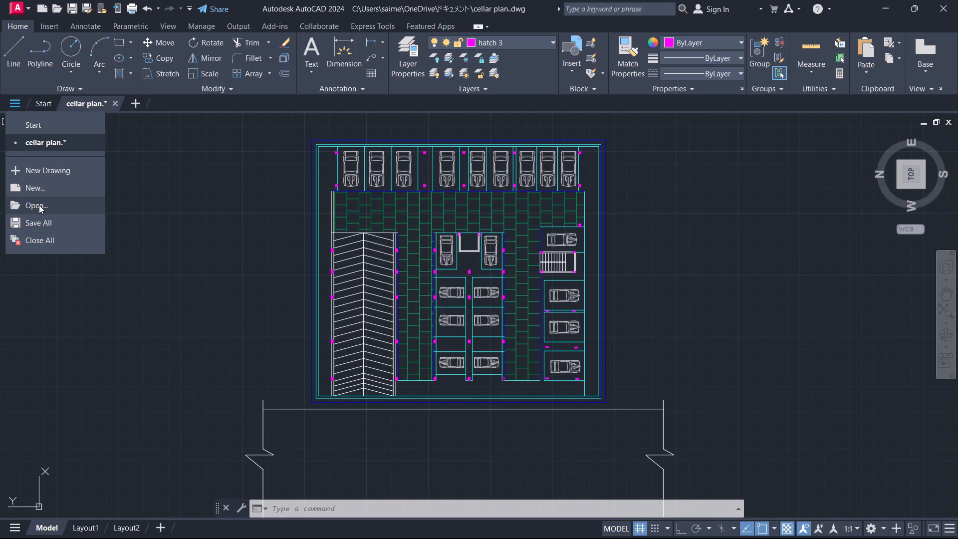
{"action": "left_click", "coordinate": [39, 206]}
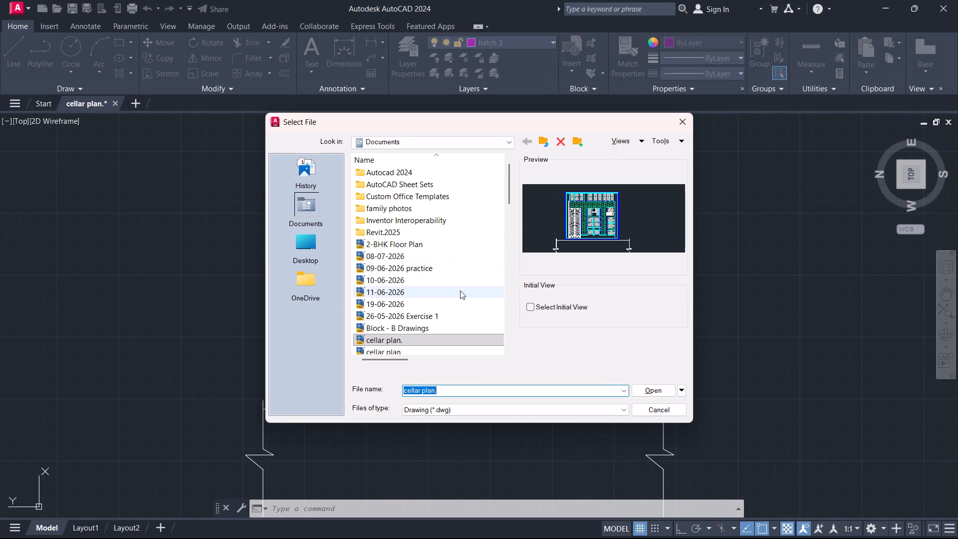
{"action": "scroll", "coordinate": [458, 291], "scroll_direction": "down", "scroll_amount": 10}
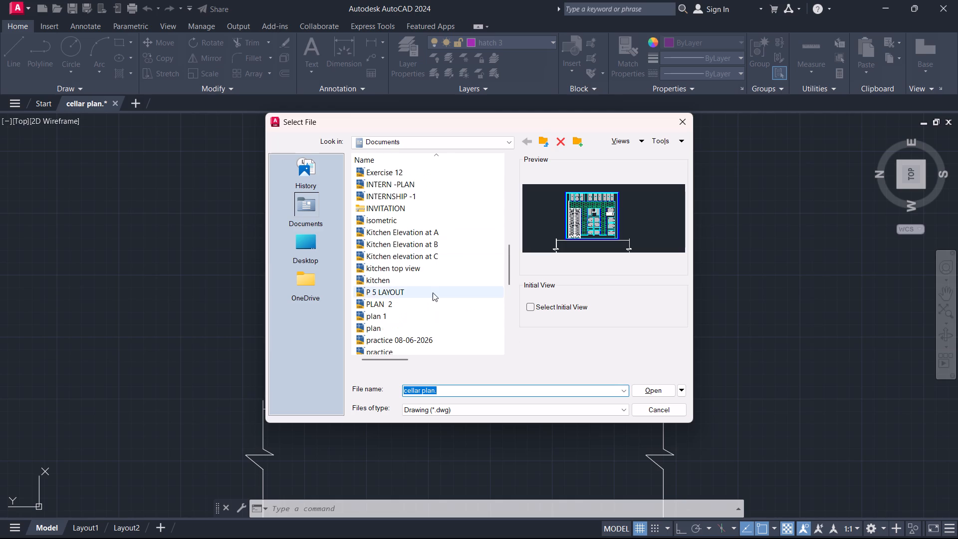
{"action": "scroll", "coordinate": [433, 292], "scroll_direction": "down", "scroll_amount": 5}
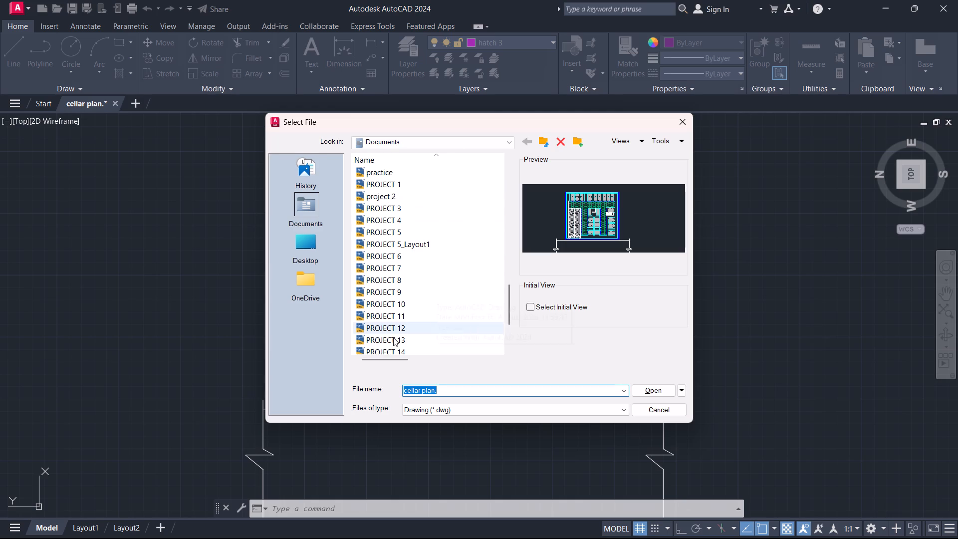
{"action": "left_click", "coordinate": [393, 339]}
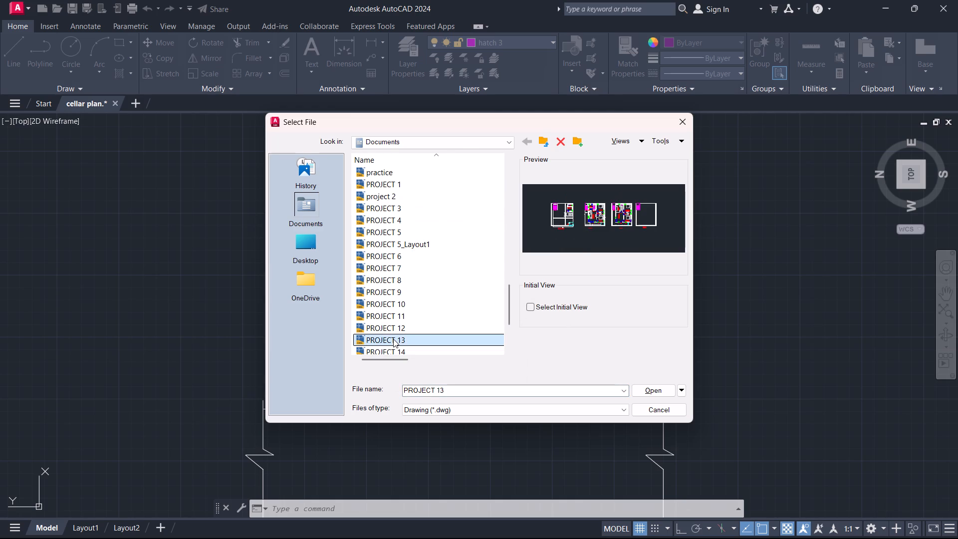
{"action": "left_click", "coordinate": [394, 327]}
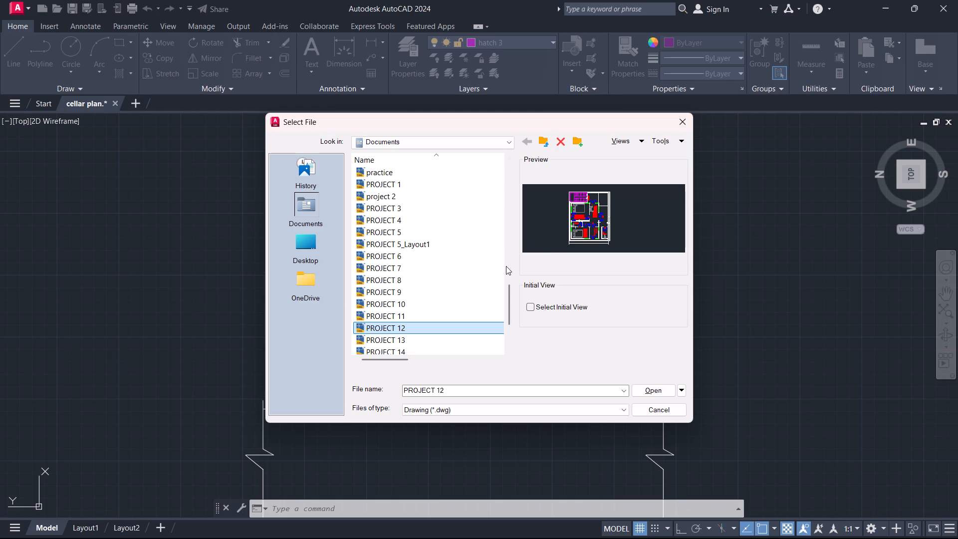
{"action": "left_click", "coordinate": [401, 336]}
{"action": "scroll", "coordinate": [413, 324], "scroll_direction": "down", "scroll_amount": 2}
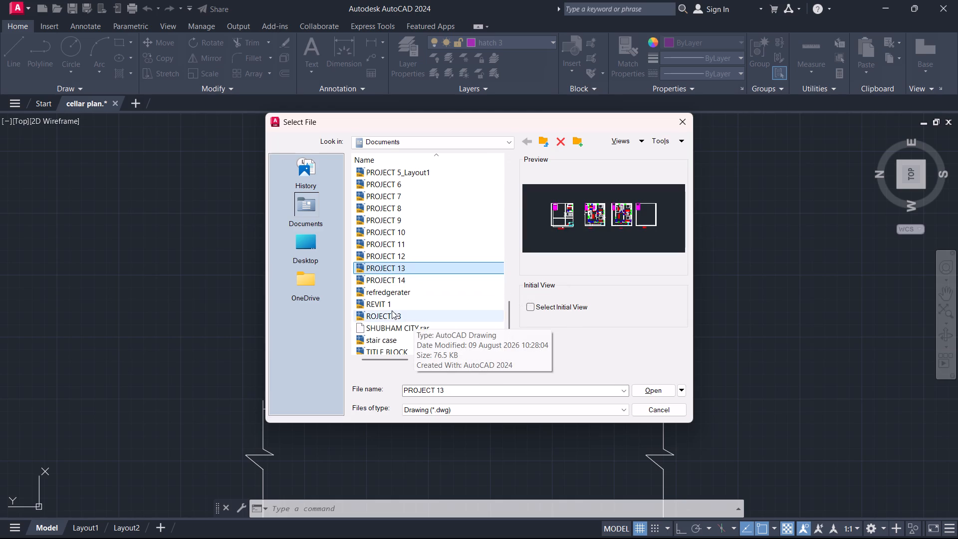
{"action": "left_click", "coordinate": [378, 281]}
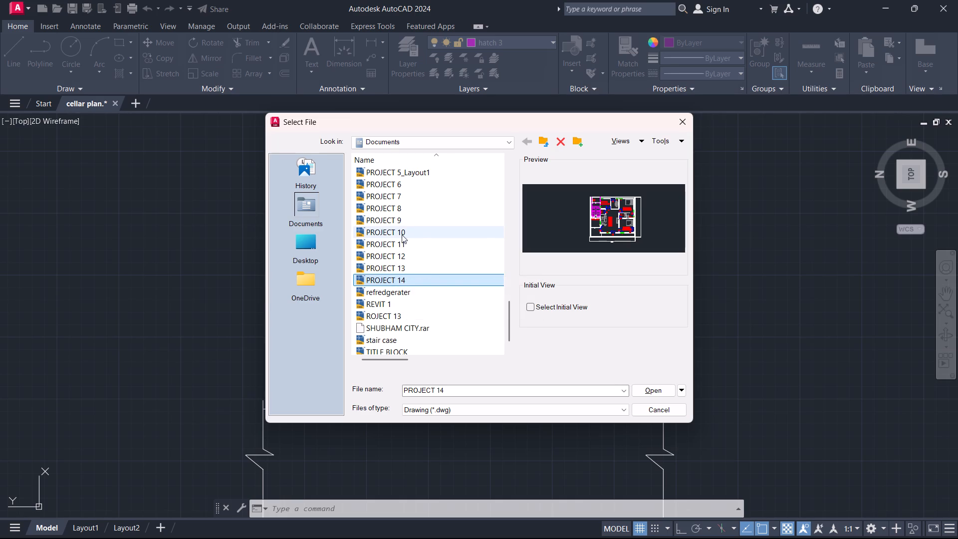
Look through the drawings listed in the Documents folder, from the last project files back to the start of the list.
{"action": "scroll", "coordinate": [405, 327], "scroll_direction": "down", "scroll_amount": 3}
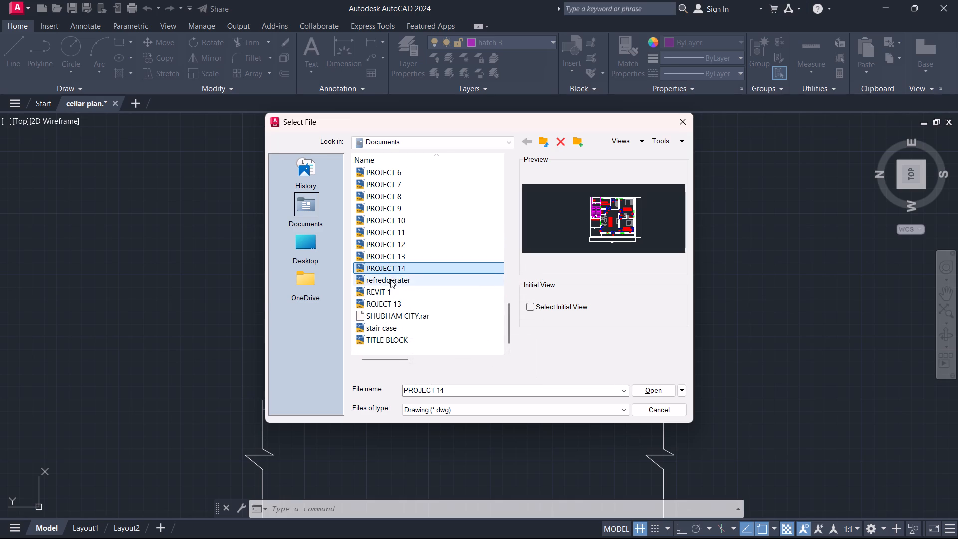
{"action": "scroll", "coordinate": [390, 270], "scroll_direction": "up", "scroll_amount": 5}
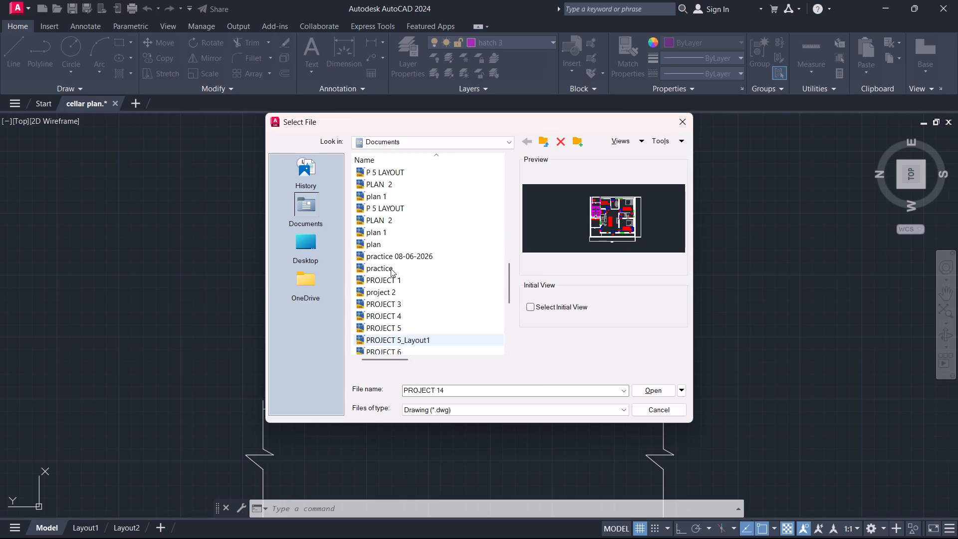
{"action": "scroll", "coordinate": [391, 269], "scroll_direction": "up", "scroll_amount": 3}
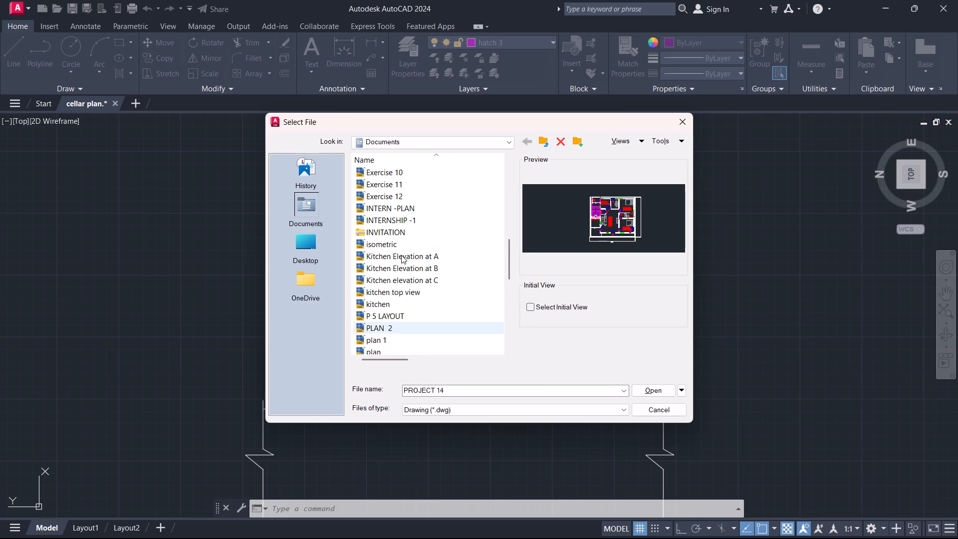
{"action": "scroll", "coordinate": [401, 255], "scroll_direction": "up", "scroll_amount": 3}
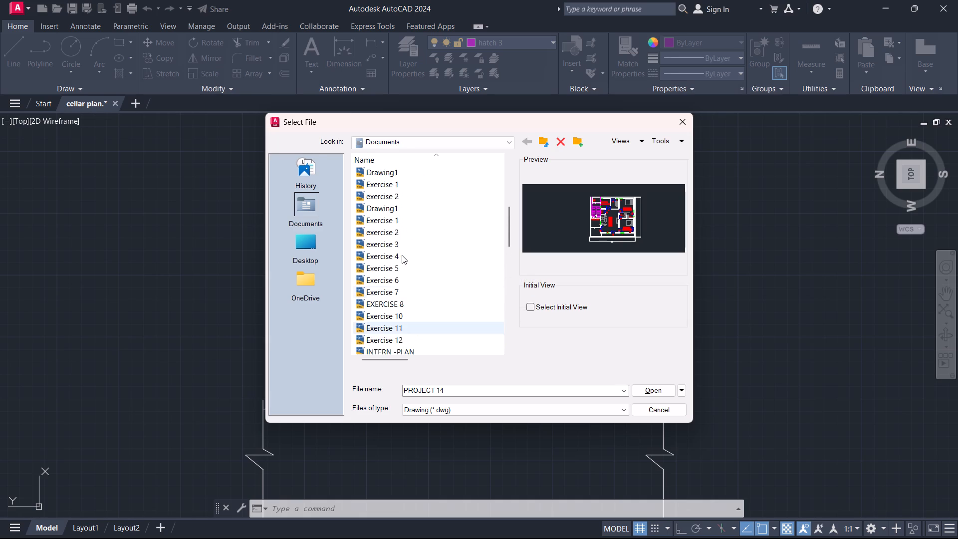
{"action": "scroll", "coordinate": [402, 255], "scroll_direction": "up", "scroll_amount": 5}
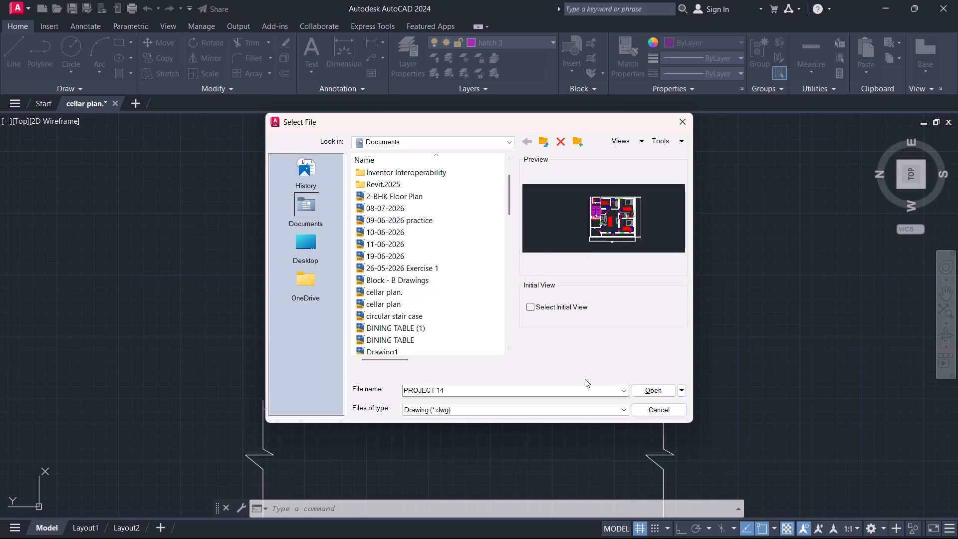
Open the selected drawing PROJECT 14.
{"action": "left_click", "coordinate": [653, 389]}
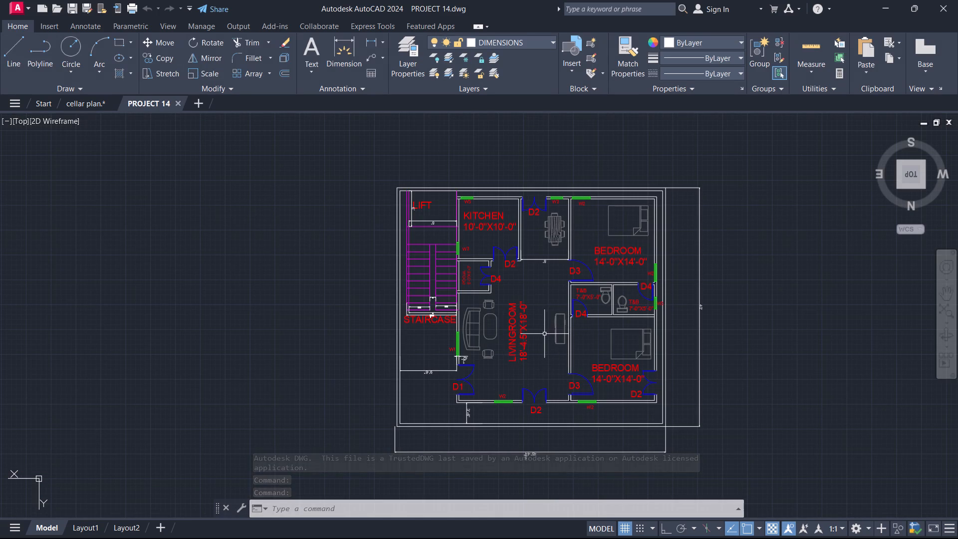
{"action": "middle_click_drag", "start_coordinate": [544, 334], "coordinate": [527, 313]}
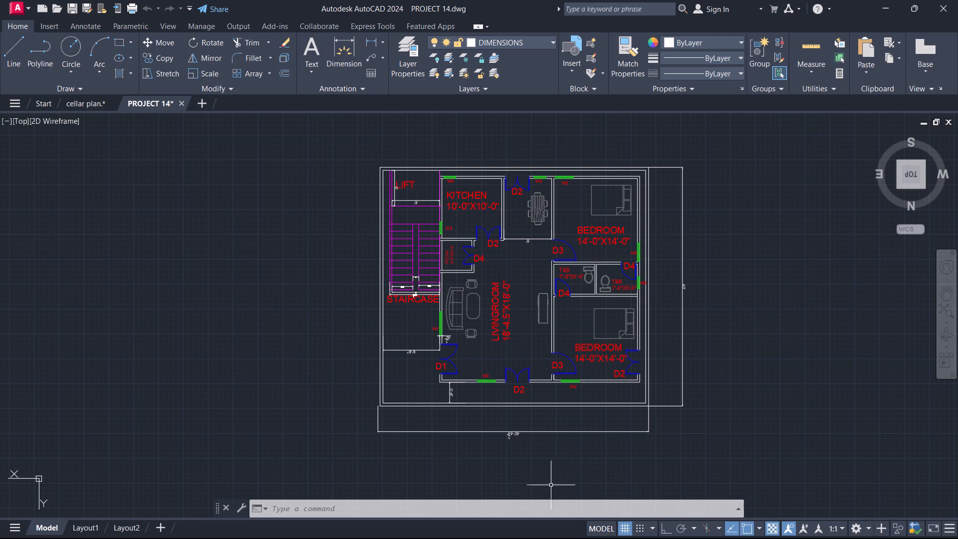
Open the drawing PROJECT 13 from the Documents folder.
{"action": "left_click", "coordinate": [13, 103]}
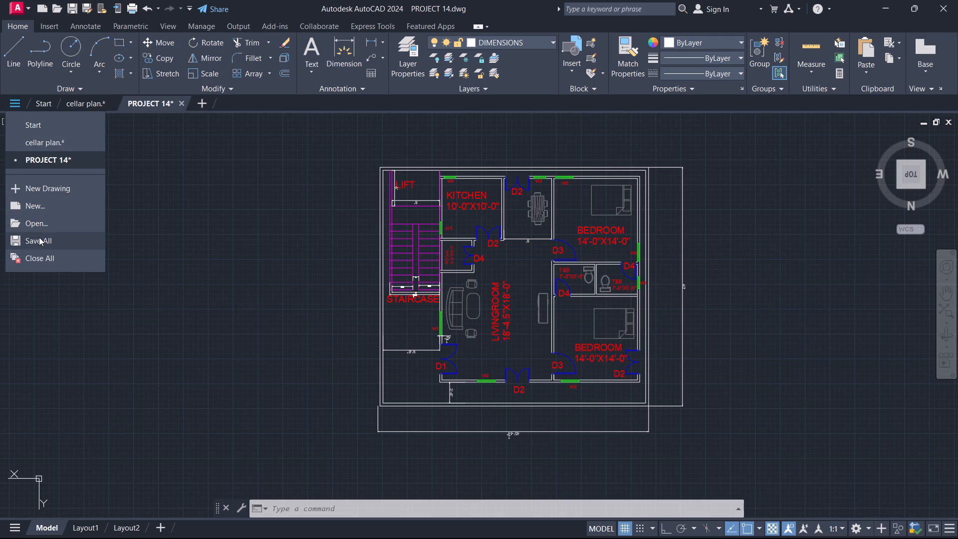
{"action": "left_click", "coordinate": [38, 226]}
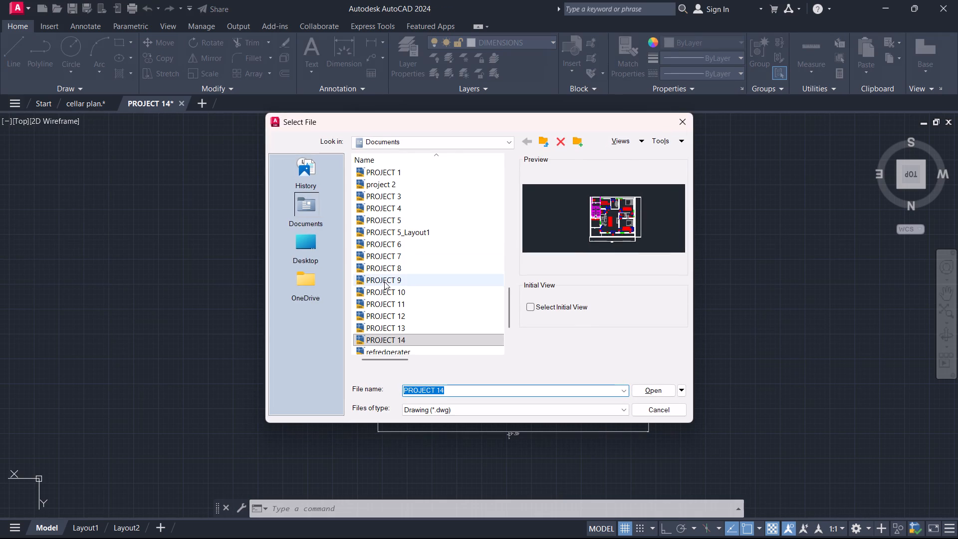
{"action": "left_click", "coordinate": [396, 324]}
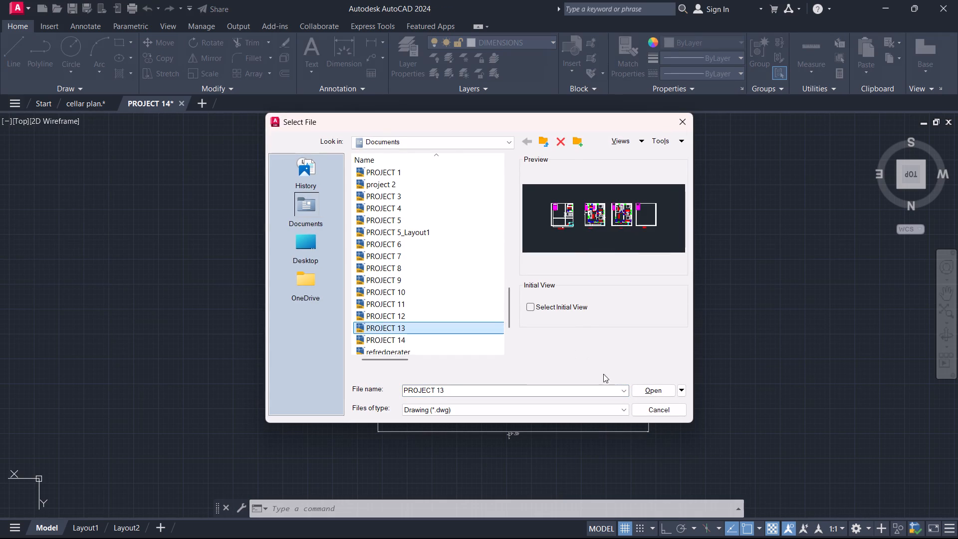
{"action": "left_click", "coordinate": [646, 390]}
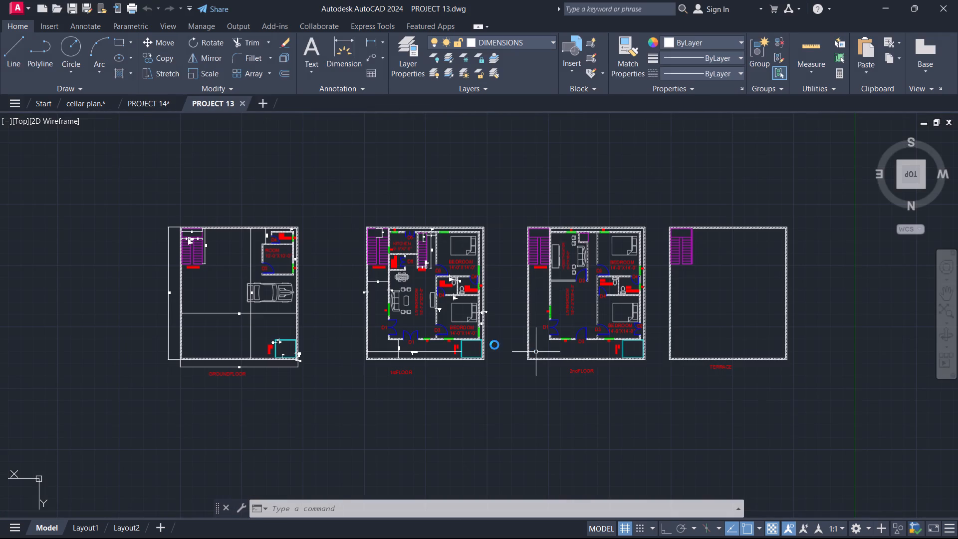
Examine the first floor layout and the staircase, room and toilet area of the ground floor plan.
{"action": "scroll", "coordinate": [439, 290], "scroll_direction": "up", "scroll_amount": 2}
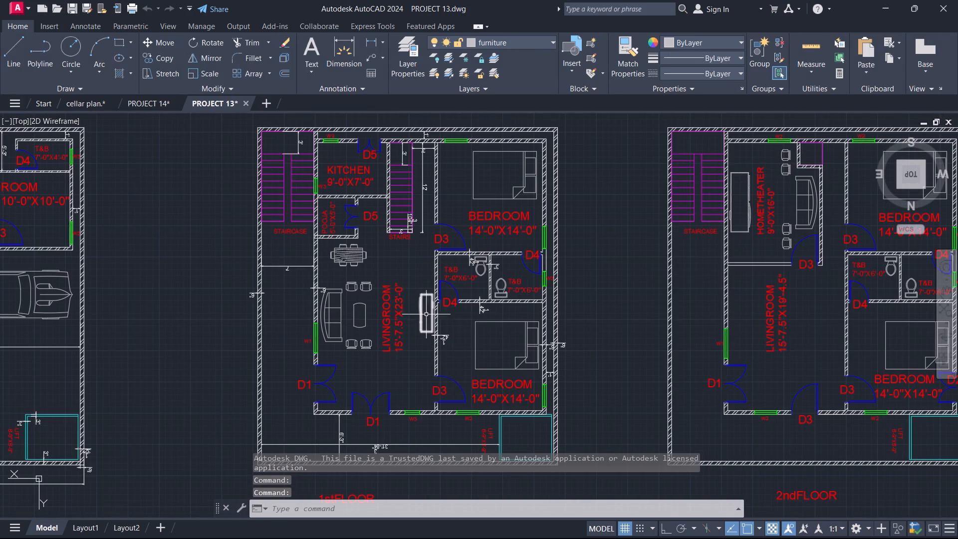
{"action": "middle_click_drag", "start_coordinate": [620, 282], "coordinate": [621, 281]}
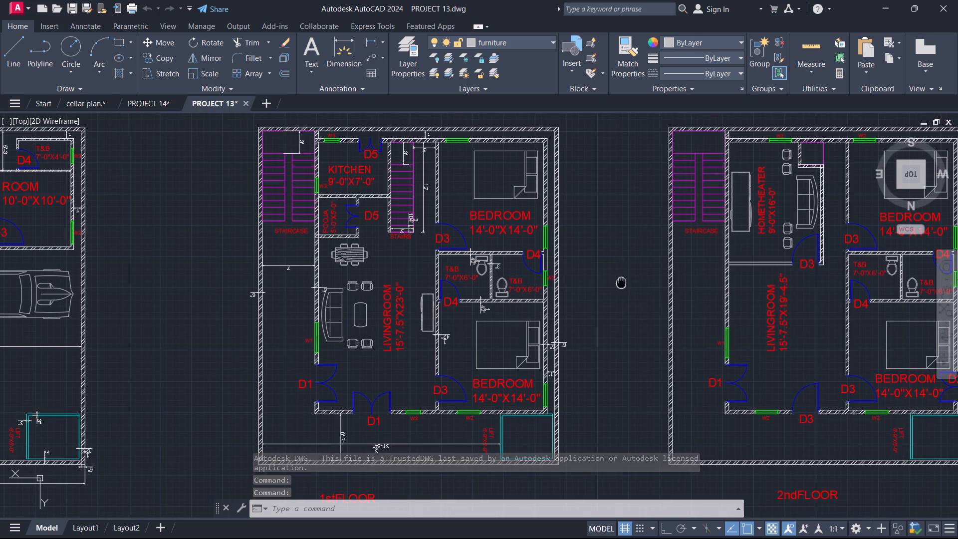
{"action": "middle_click_drag", "start_coordinate": [621, 281], "coordinate": [652, 230]}
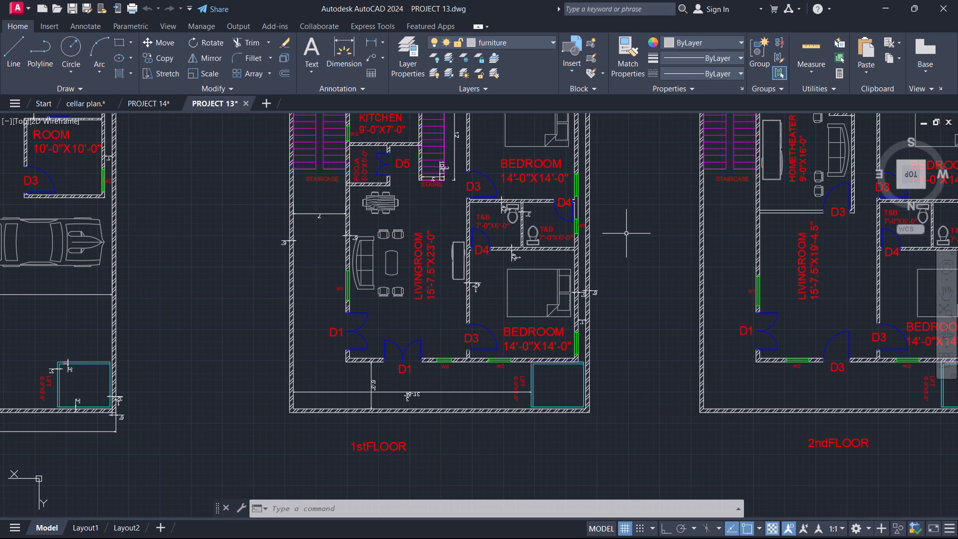
{"action": "middle_click_drag", "start_coordinate": [634, 223], "coordinate": [636, 232]}
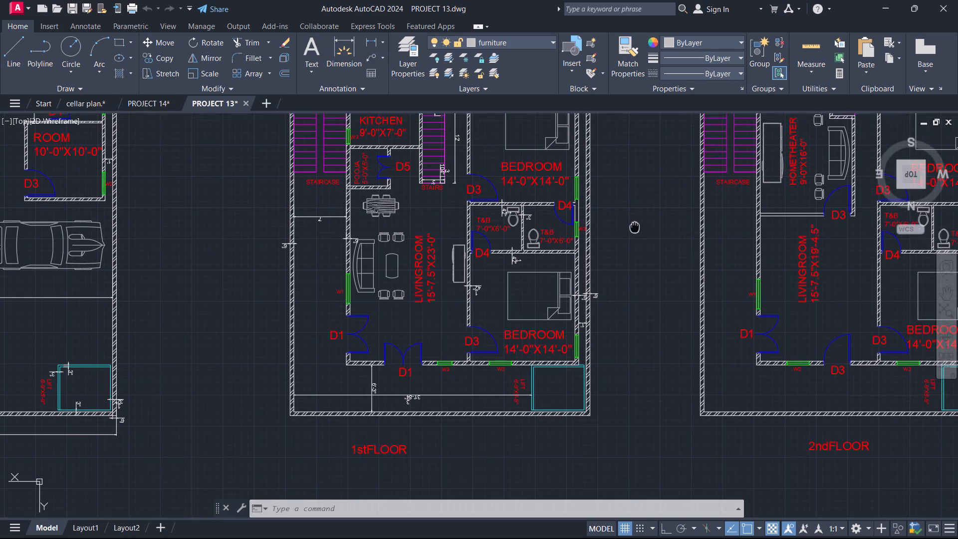
{"action": "middle_click_drag", "start_coordinate": [636, 232], "coordinate": [681, 249]}
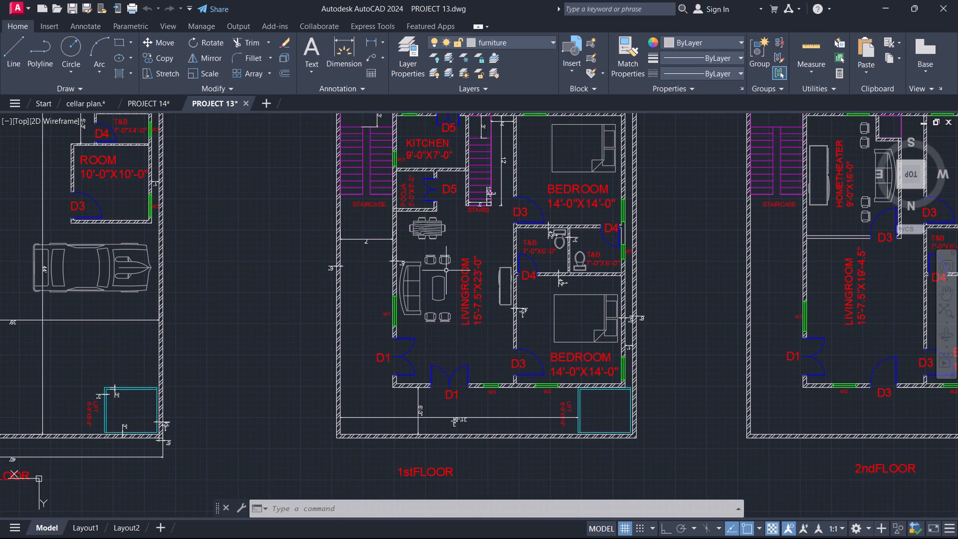
{"action": "scroll", "coordinate": [304, 290], "scroll_direction": "down", "scroll_amount": 1}
{"action": "middle_click_drag", "start_coordinate": [272, 292], "coordinate": [336, 281]}
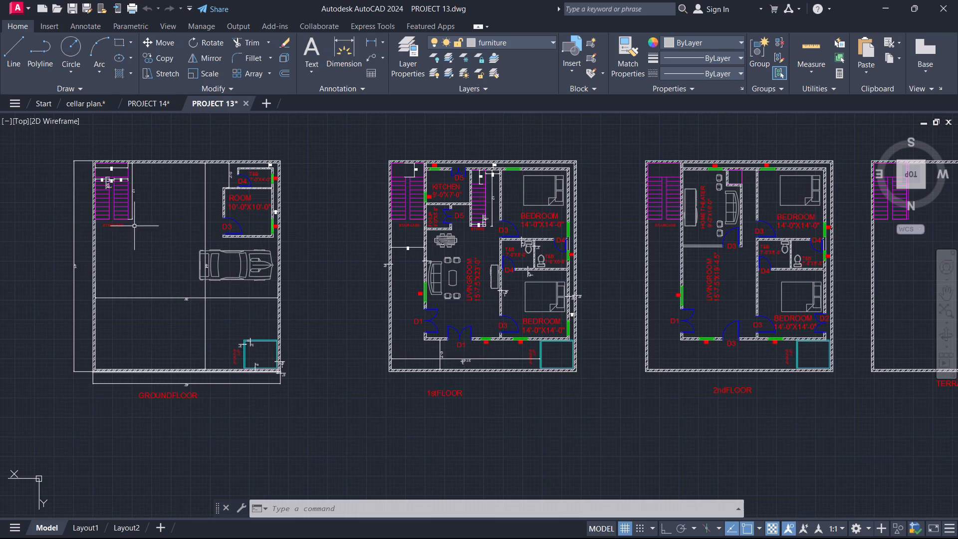
{"action": "scroll", "coordinate": [82, 167], "scroll_direction": "up", "scroll_amount": 2}
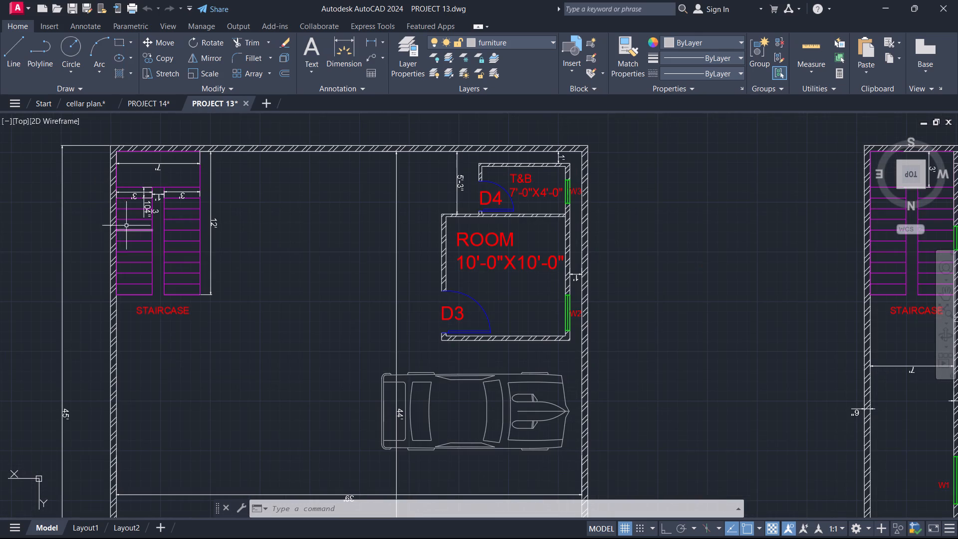
{"action": "scroll", "coordinate": [271, 231], "scroll_direction": "down", "scroll_amount": 2}
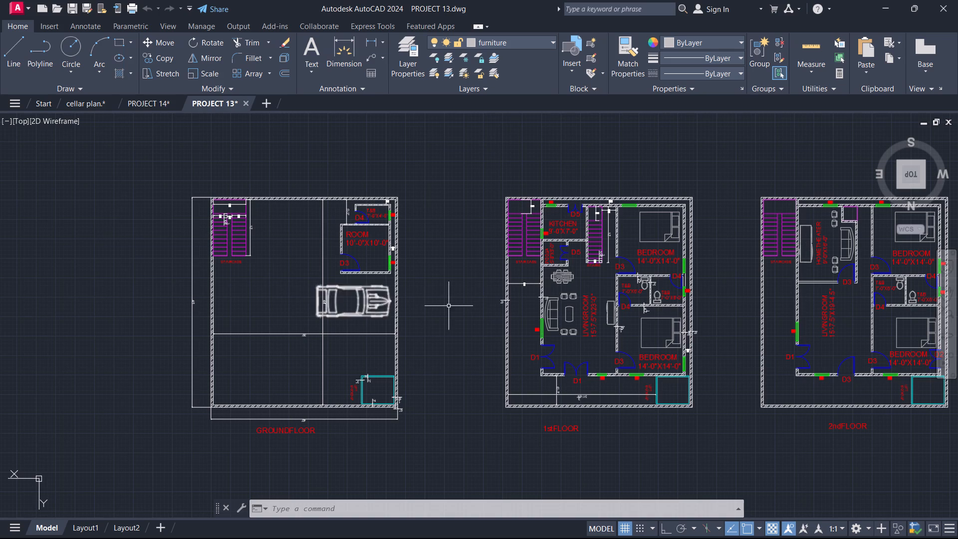
Examine the first floor, second floor and terrace plans side by side, finishing back at the ground floor plan.
{"action": "middle_click_drag", "start_coordinate": [444, 320], "coordinate": [286, 282]}
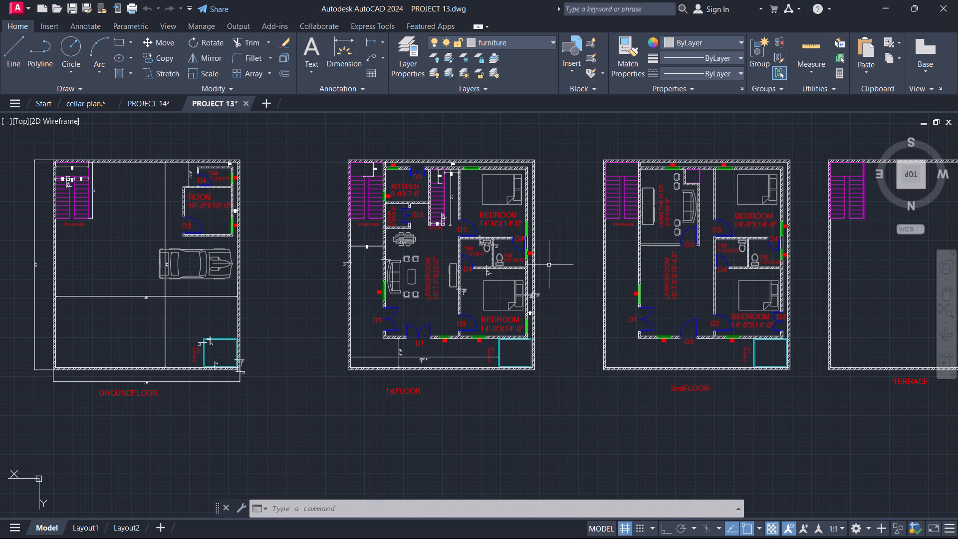
{"action": "middle_click_drag", "start_coordinate": [568, 250], "coordinate": [502, 293]}
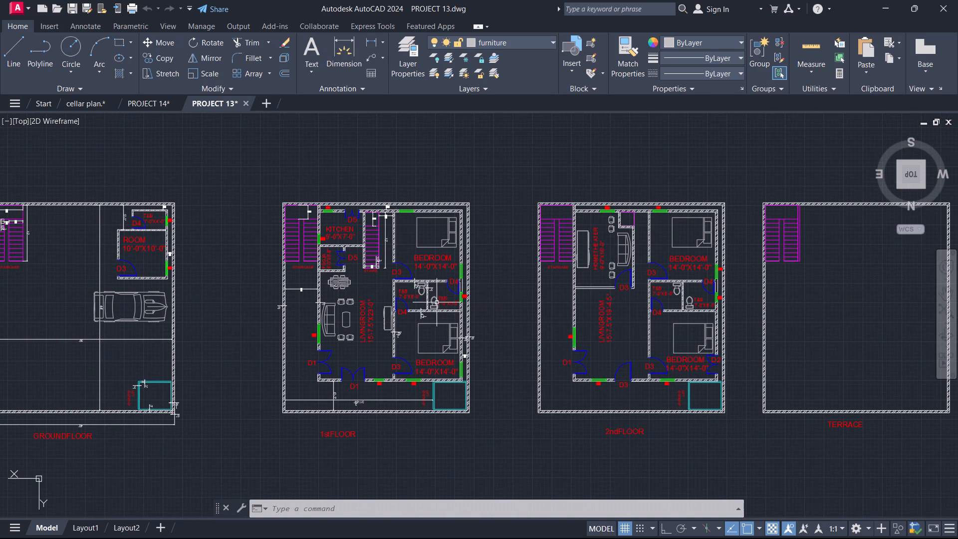
{"action": "scroll", "coordinate": [405, 275], "scroll_direction": "up", "scroll_amount": 1}
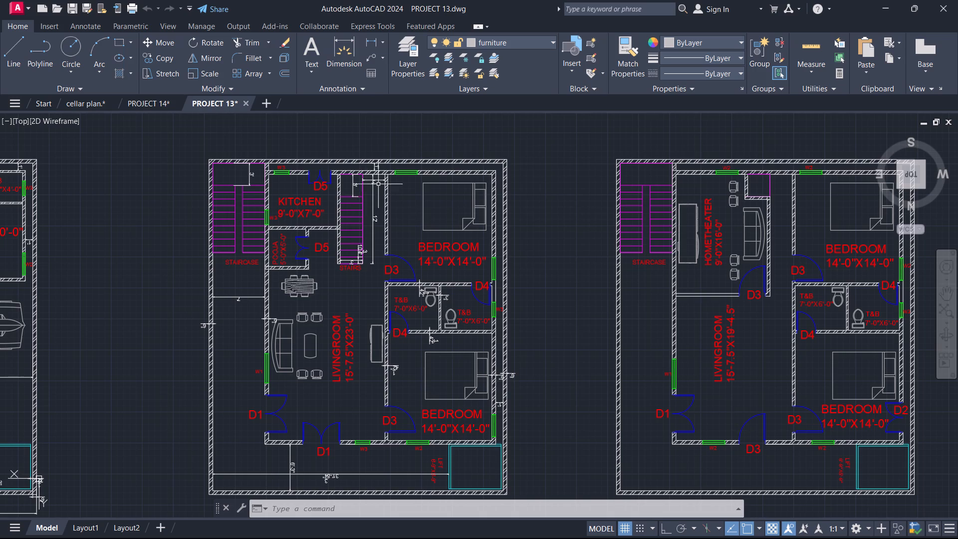
{"action": "middle_click_drag", "start_coordinate": [552, 240], "coordinate": [299, 232]}
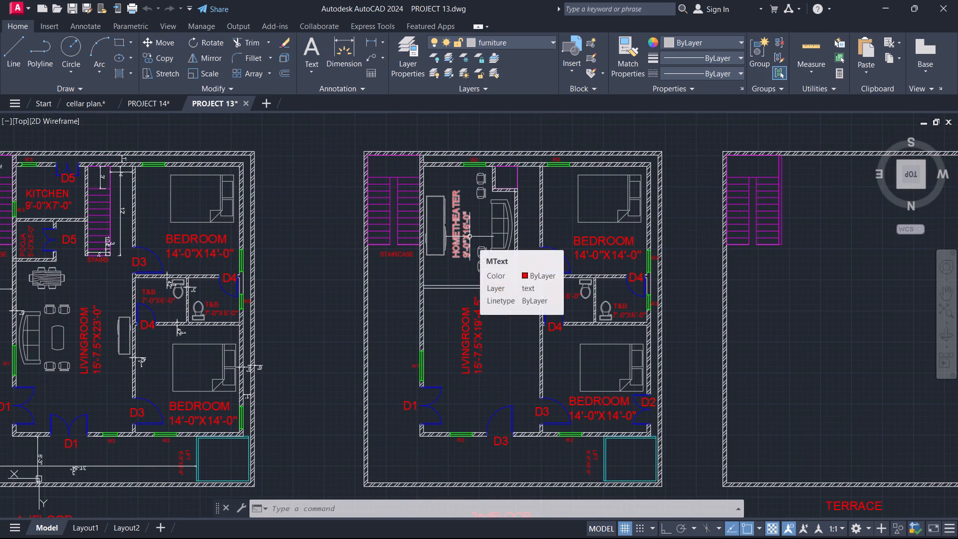
{"action": "scroll", "coordinate": [491, 332], "scroll_direction": "down", "scroll_amount": 1}
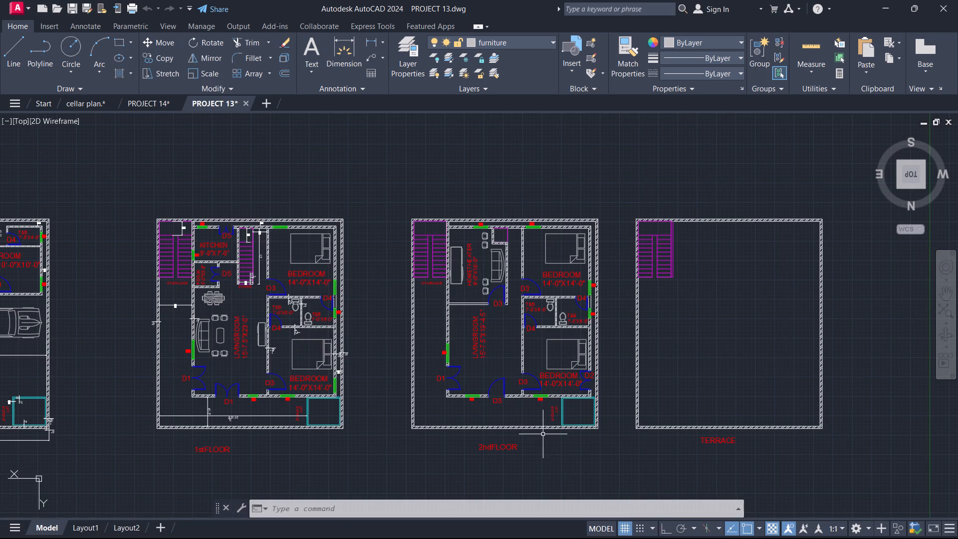
{"action": "middle_click_drag", "start_coordinate": [378, 449], "coordinate": [389, 443]}
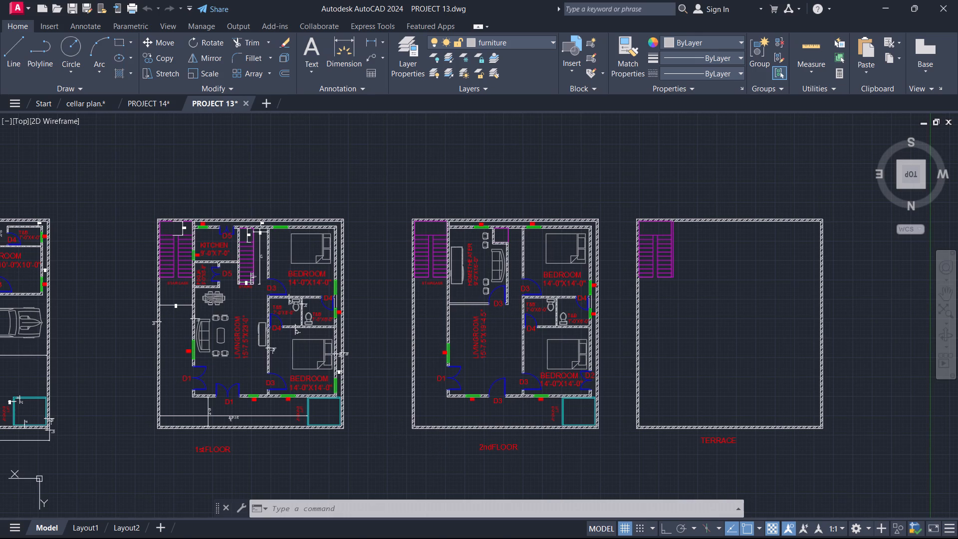
{"action": "middle_click_drag", "start_coordinate": [389, 443], "coordinate": [487, 414]}
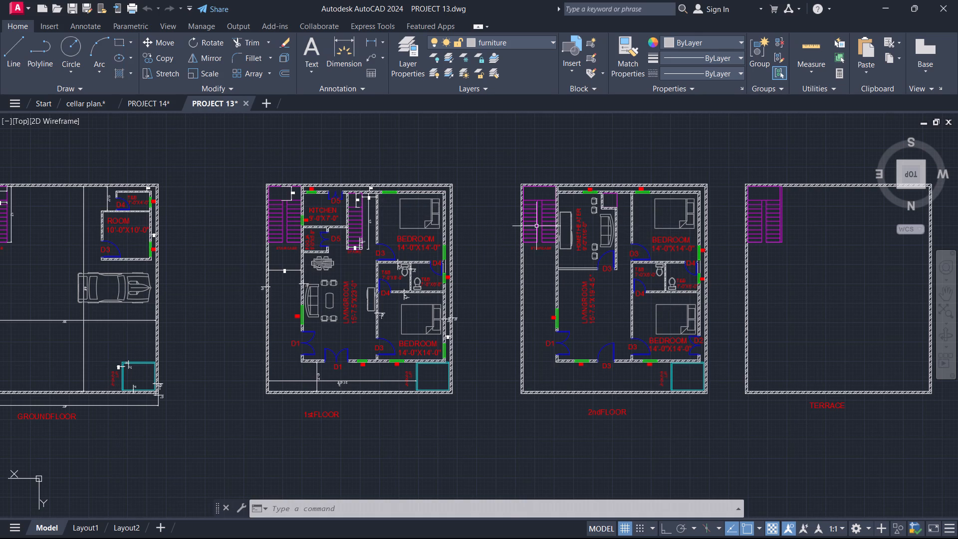
{"action": "middle_click_drag", "start_coordinate": [222, 321], "coordinate": [431, 363]}
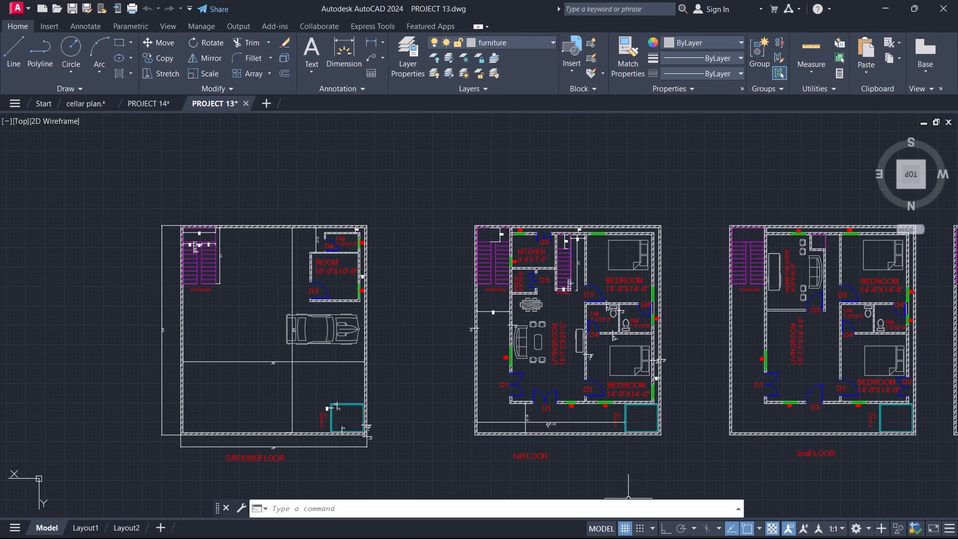
Turn the top view so that north faces up and examine the row of floor plans in that orientation.
{"action": "left_click", "coordinate": [950, 148]}
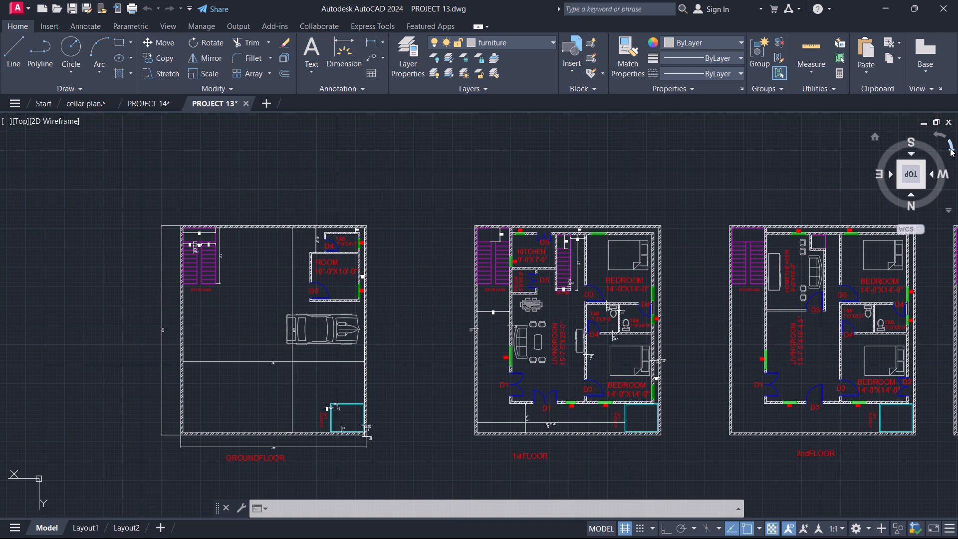
{"action": "left_click", "coordinate": [950, 148]}
{"action": "left_click", "coordinate": [950, 148]}
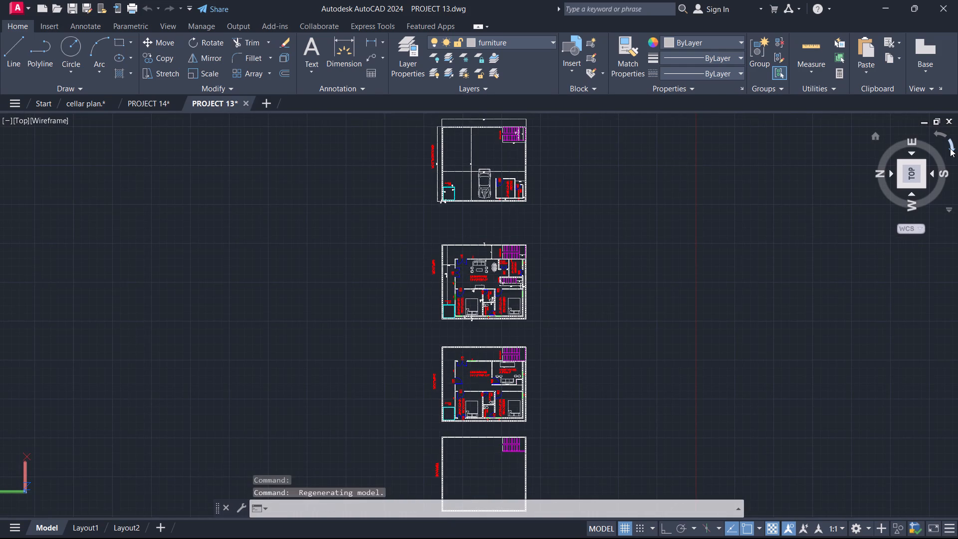
{"action": "scroll", "coordinate": [616, 414], "scroll_direction": "up", "scroll_amount": 2}
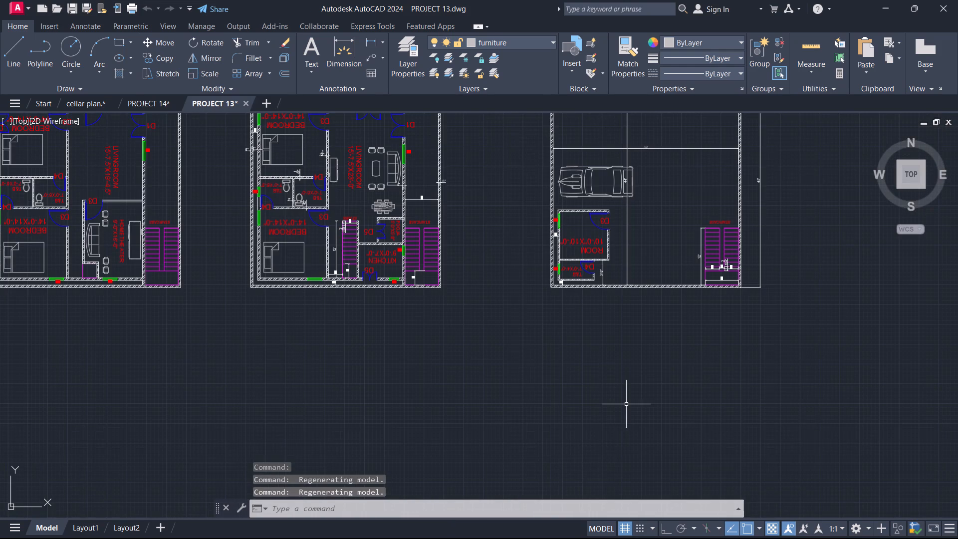
{"action": "middle_click_drag", "start_coordinate": [685, 375], "coordinate": [366, 538]}
{"action": "middle_click_drag", "start_coordinate": [519, 420], "coordinate": [675, 290]}
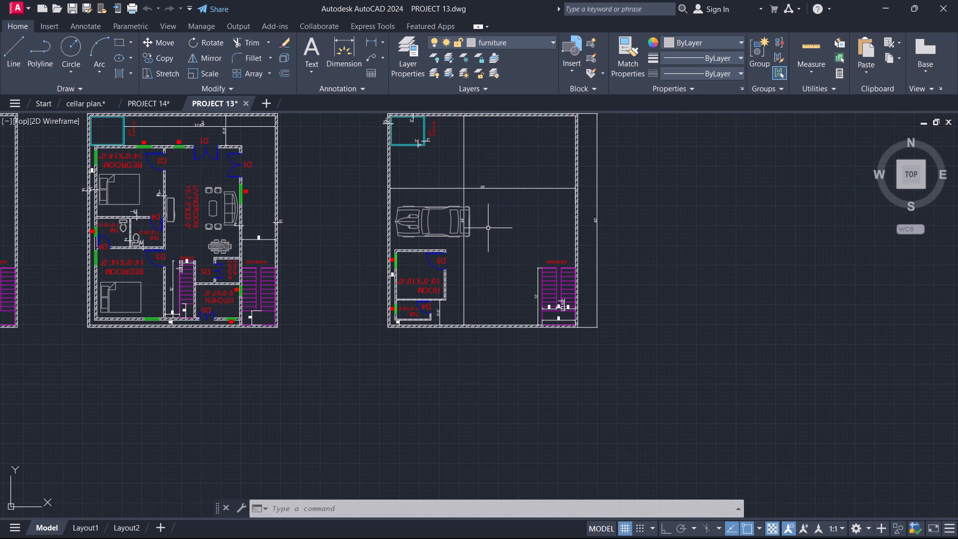
{"action": "scroll", "coordinate": [488, 231], "scroll_direction": "down", "scroll_amount": 1}
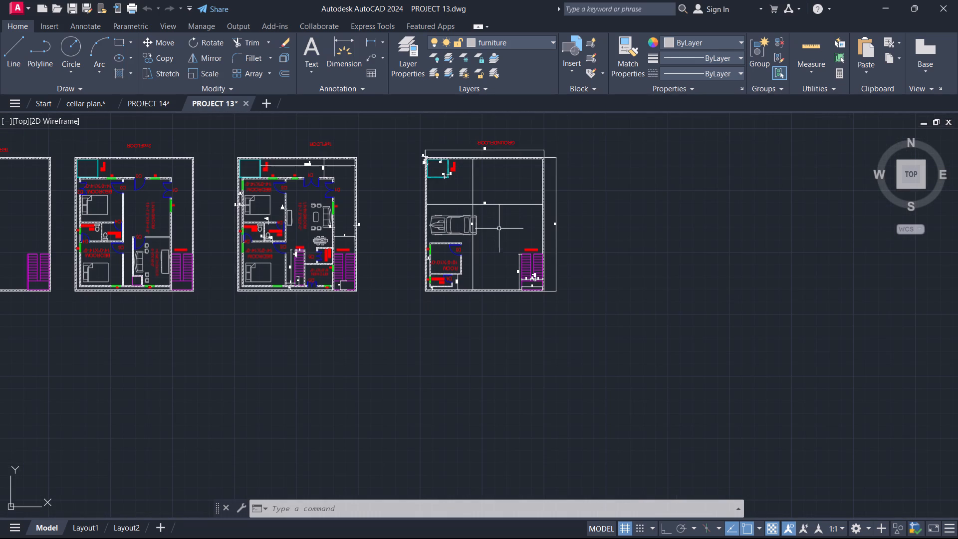
{"action": "middle_click_drag", "start_coordinate": [501, 233], "coordinate": [556, 273]}
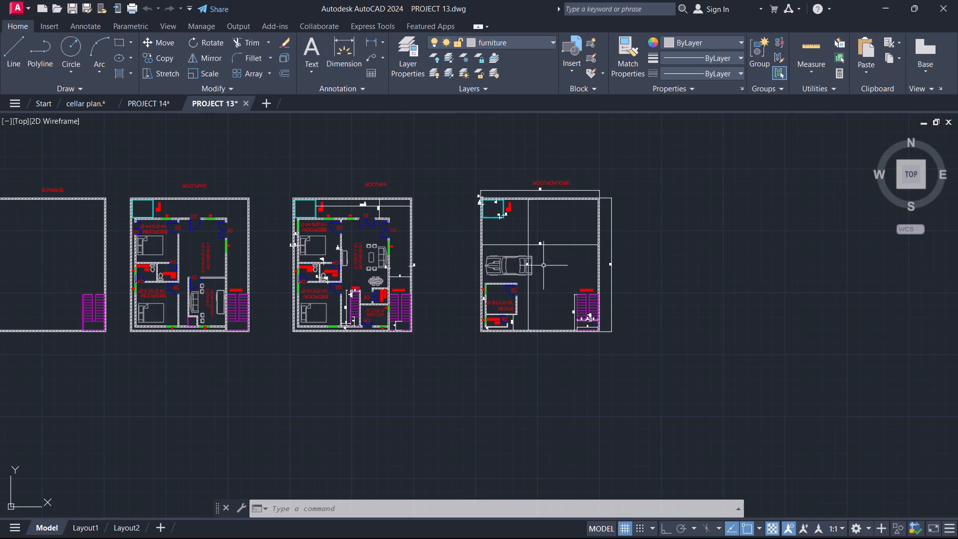
{"action": "middle_click_drag", "start_coordinate": [438, 239], "coordinate": [555, 306]}
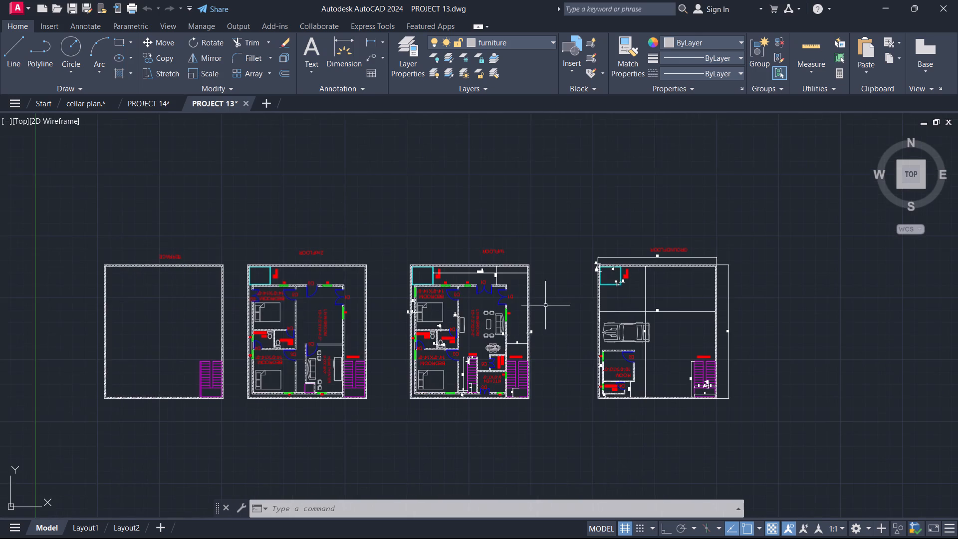
{"action": "scroll", "coordinate": [446, 367], "scroll_direction": "up", "scroll_amount": 2}
{"action": "scroll", "coordinate": [506, 295], "scroll_direction": "down", "scroll_amount": 1}
{"action": "middle_click_drag", "start_coordinate": [508, 295], "coordinate": [506, 321]}
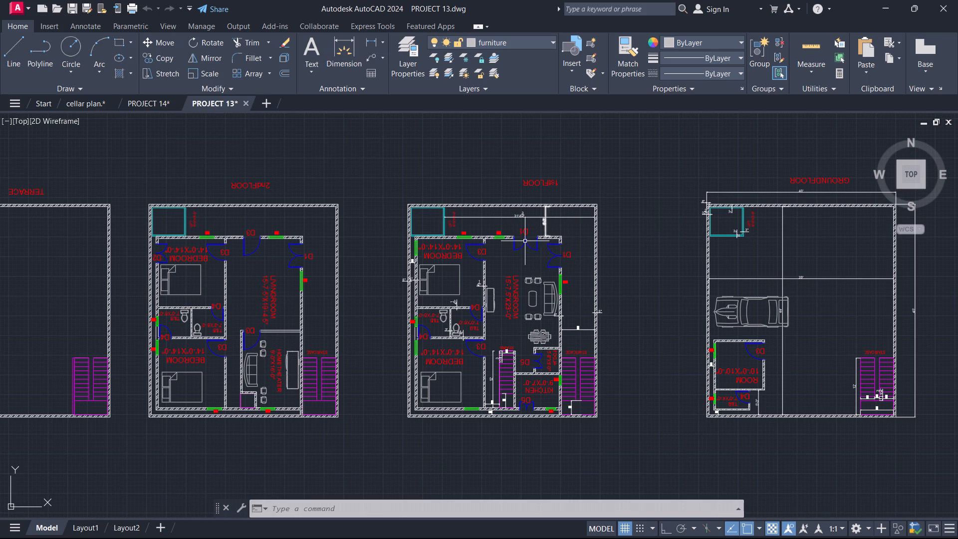
Examine the entrance doors and the living room area of the first floor plan.
{"action": "scroll", "coordinate": [531, 235], "scroll_direction": "up", "scroll_amount": 3}
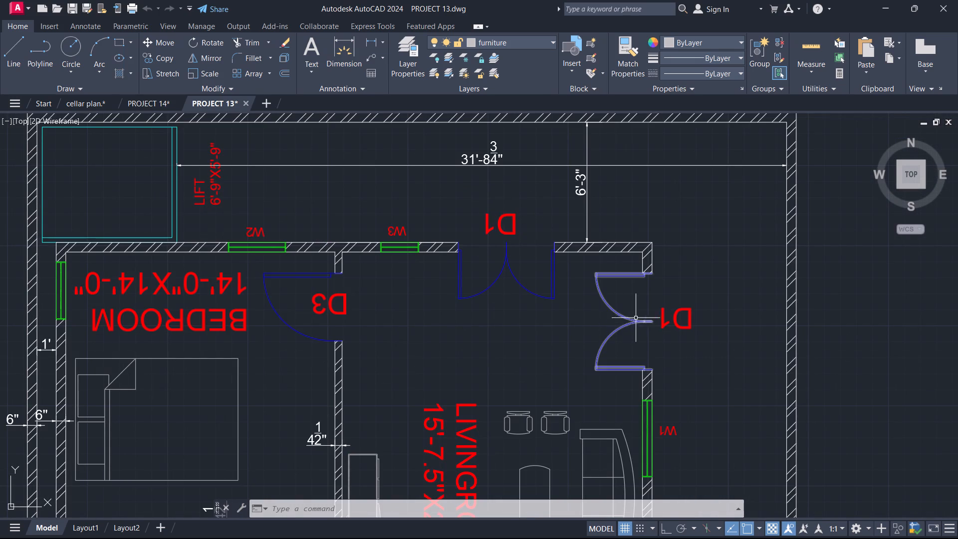
{"action": "scroll", "coordinate": [645, 310], "scroll_direction": "down", "scroll_amount": 3}
{"action": "middle_click_drag", "start_coordinate": [661, 335], "coordinate": [626, 269]}
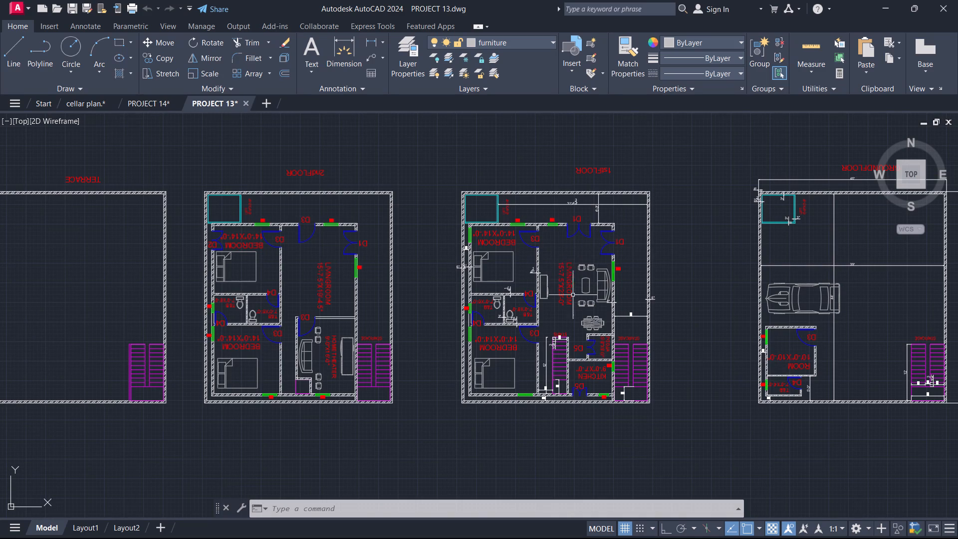
{"action": "scroll", "coordinate": [594, 287], "scroll_direction": "up", "scroll_amount": 1}
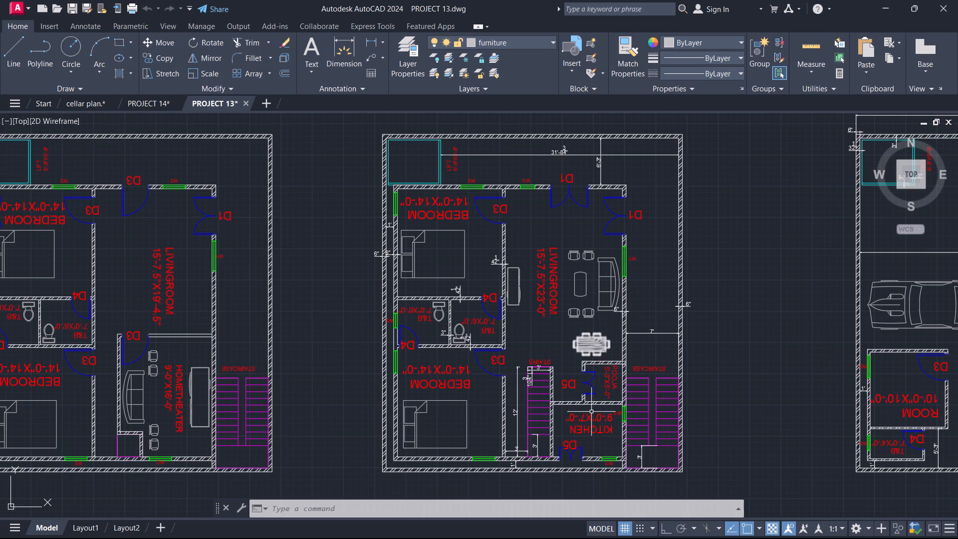
Measure the horizontal gap between the internal stair wall and the pooja room wall on the first floor with a linear dimension.
{"action": "scroll", "coordinate": [590, 398], "scroll_direction": "up", "scroll_amount": 2}
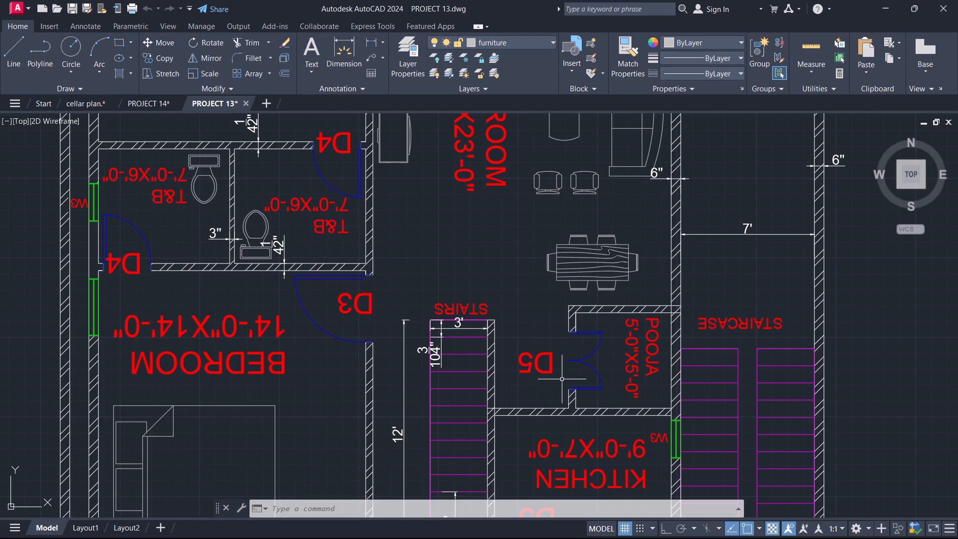
{"action": "left_click", "coordinate": [368, 36]}
{"action": "left_click", "coordinate": [497, 412]}
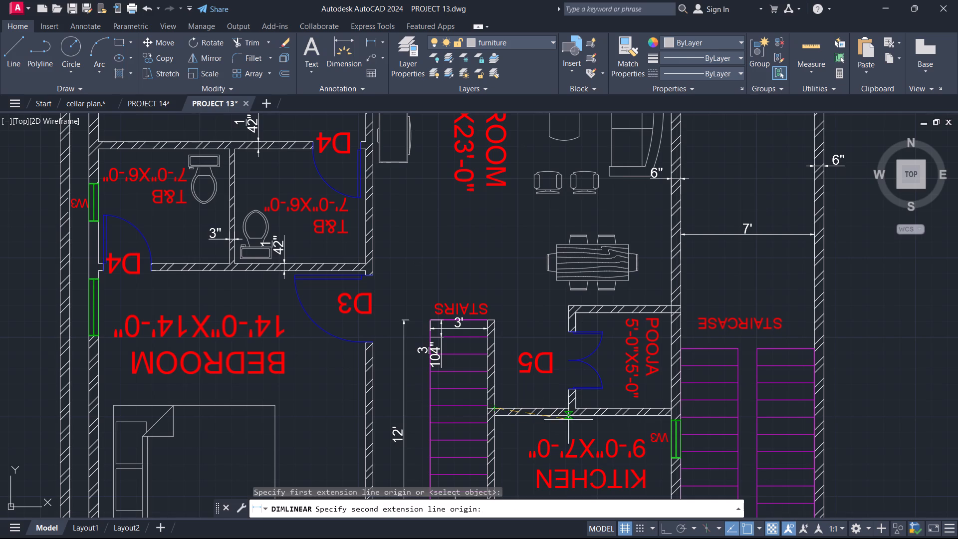
{"action": "left_click", "coordinate": [565, 407]}
{"action": "scroll", "coordinate": [549, 379], "scroll_direction": "up", "scroll_amount": 2}
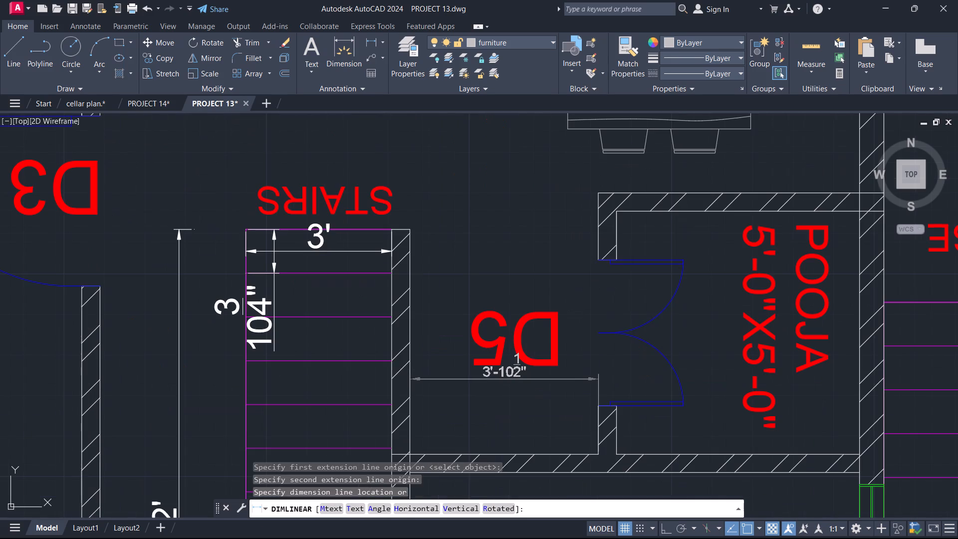
{"action": "key", "text": "Escape"}
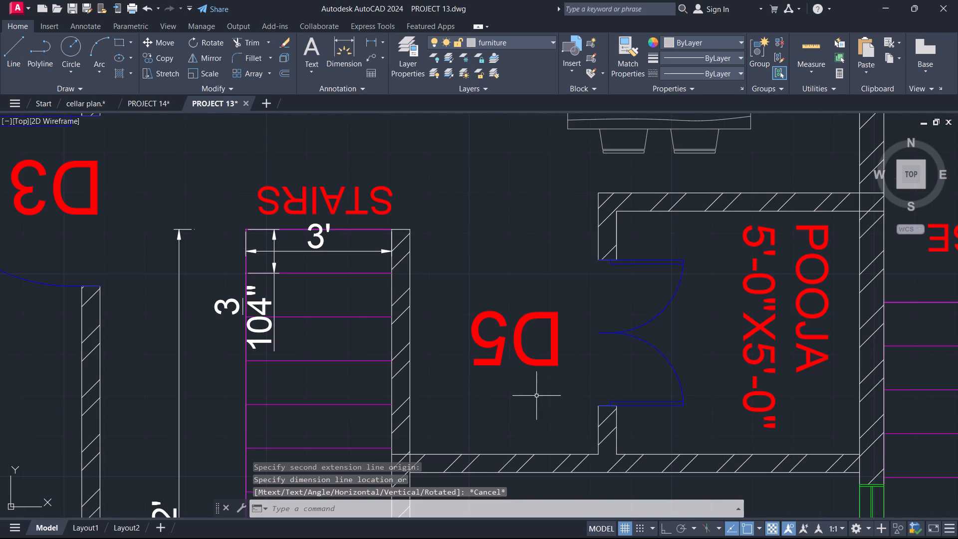
Examine the first floor's stairs and bedrooms, followed by the second floor and terrace plans.
{"action": "scroll", "coordinate": [546, 409], "scroll_direction": "down", "scroll_amount": 2}
{"action": "scroll", "coordinate": [594, 284], "scroll_direction": "down", "scroll_amount": 1}
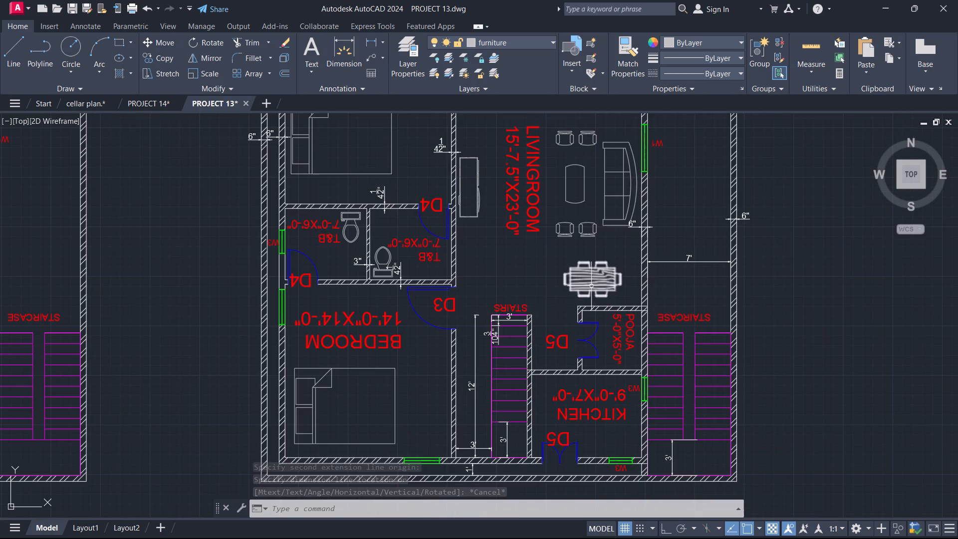
{"action": "middle_click_drag", "start_coordinate": [545, 305], "coordinate": [548, 281]}
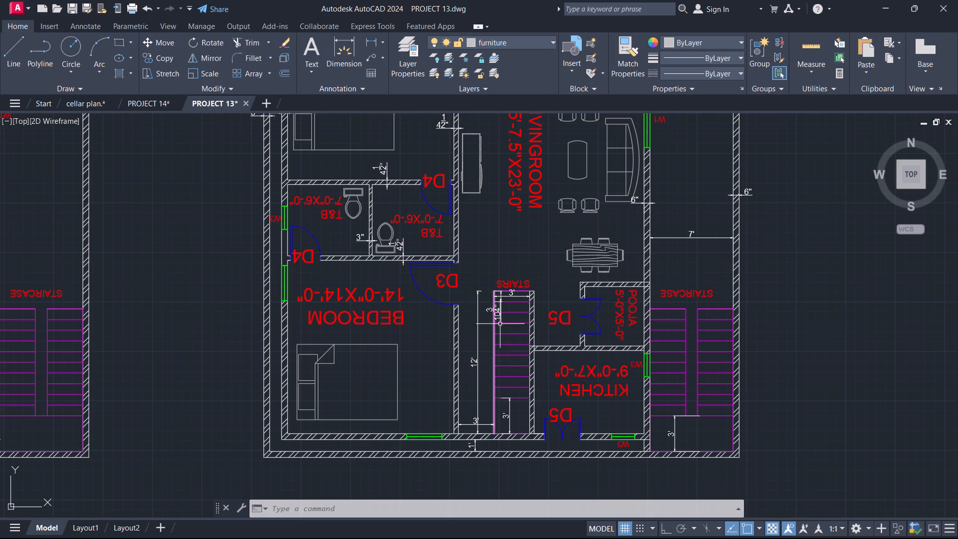
{"action": "scroll", "coordinate": [507, 246], "scroll_direction": "down", "scroll_amount": 1}
{"action": "middle_click_drag", "start_coordinate": [507, 246], "coordinate": [529, 345]}
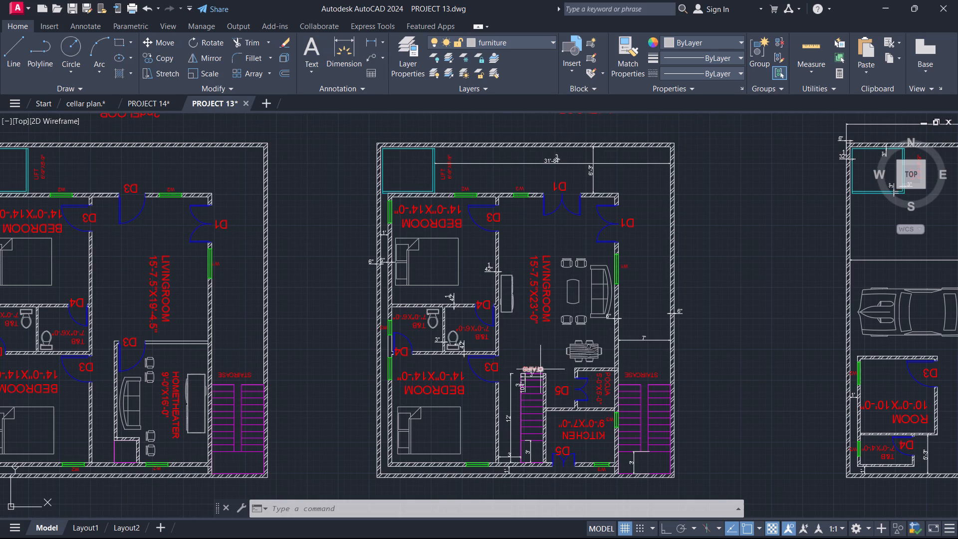
{"action": "middle_click_drag", "start_coordinate": [329, 385], "coordinate": [558, 399]}
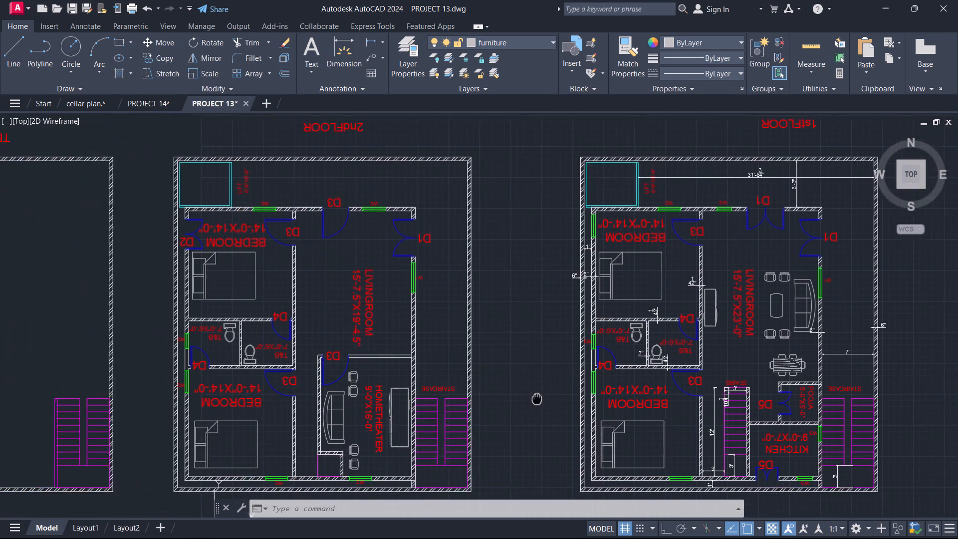
{"action": "middle_click_drag", "start_coordinate": [558, 399], "coordinate": [596, 381]}
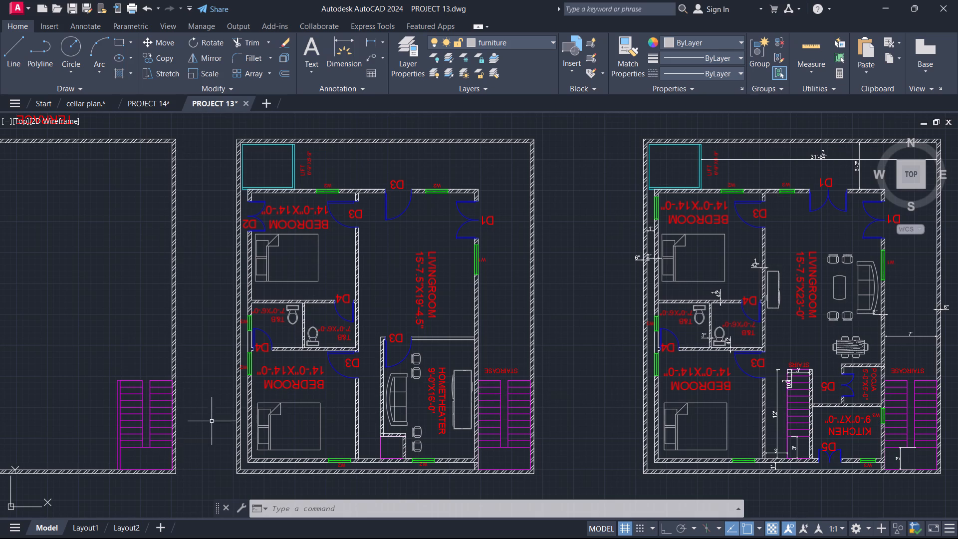
{"action": "middle_click_drag", "start_coordinate": [197, 424], "coordinate": [494, 428]}
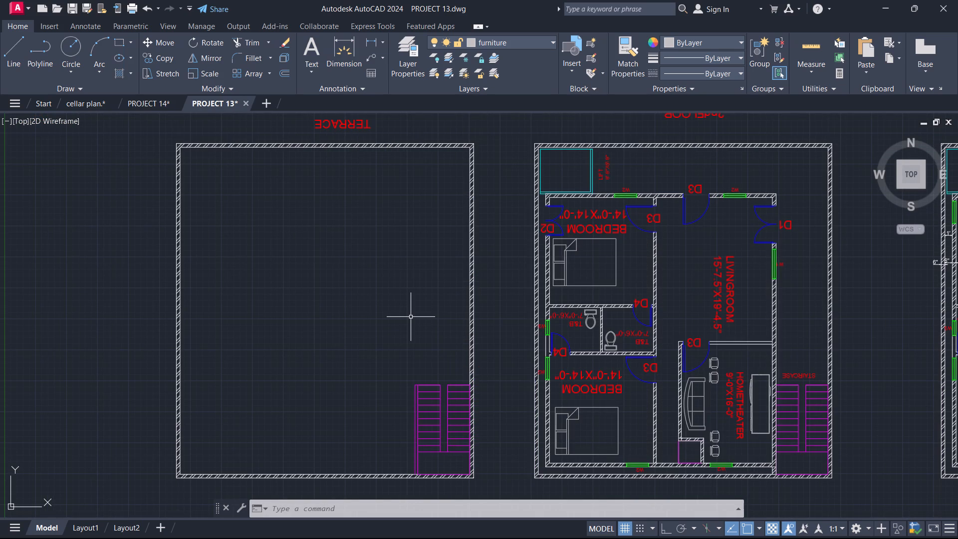
{"action": "scroll", "coordinate": [409, 314], "scroll_direction": "down", "scroll_amount": 1}
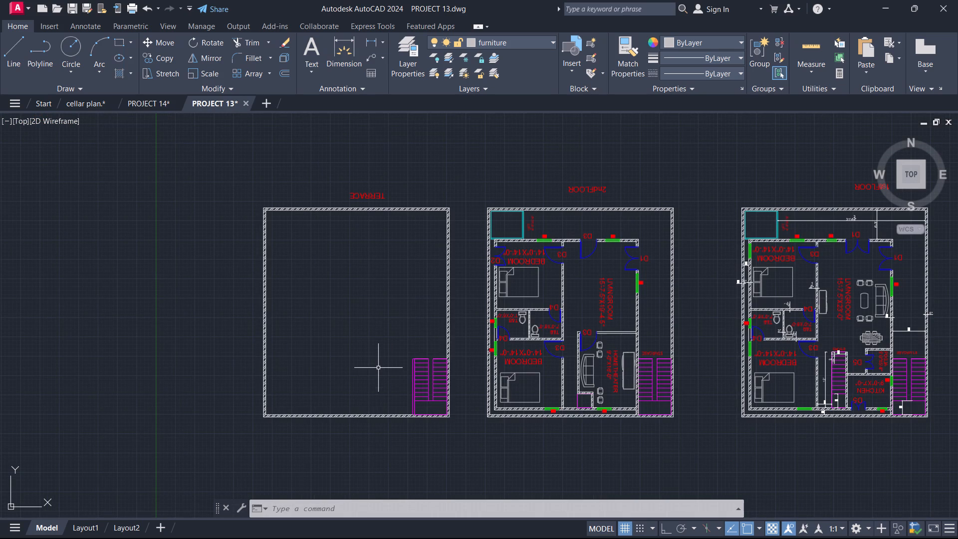
Examine all four floor plans together and inspect the ground floor parking, lift and room layout.
{"action": "scroll", "coordinate": [628, 450], "scroll_direction": "up", "scroll_amount": 2}
{"action": "scroll", "coordinate": [807, 393], "scroll_direction": "down", "scroll_amount": 3}
{"action": "middle_click_drag", "start_coordinate": [815, 430], "coordinate": [285, 397]}
{"action": "scroll", "coordinate": [632, 367], "scroll_direction": "up", "scroll_amount": 1}
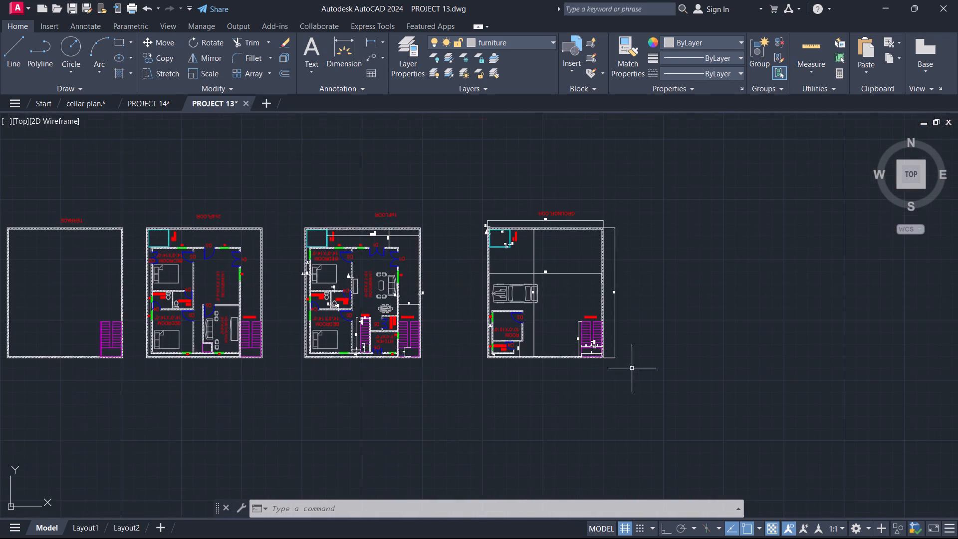
{"action": "scroll", "coordinate": [637, 364], "scroll_direction": "up", "scroll_amount": 1}
{"action": "middle_click_drag", "start_coordinate": [652, 272], "coordinate": [685, 468]}
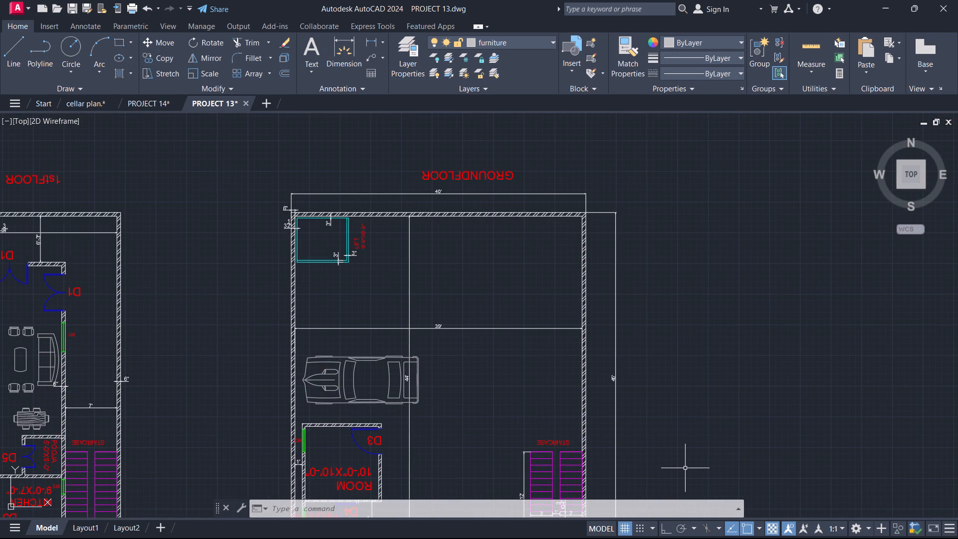
{"action": "scroll", "coordinate": [699, 337], "scroll_direction": "down", "scroll_amount": 1}
{"action": "middle_click_drag", "start_coordinate": [700, 346], "coordinate": [714, 291]}
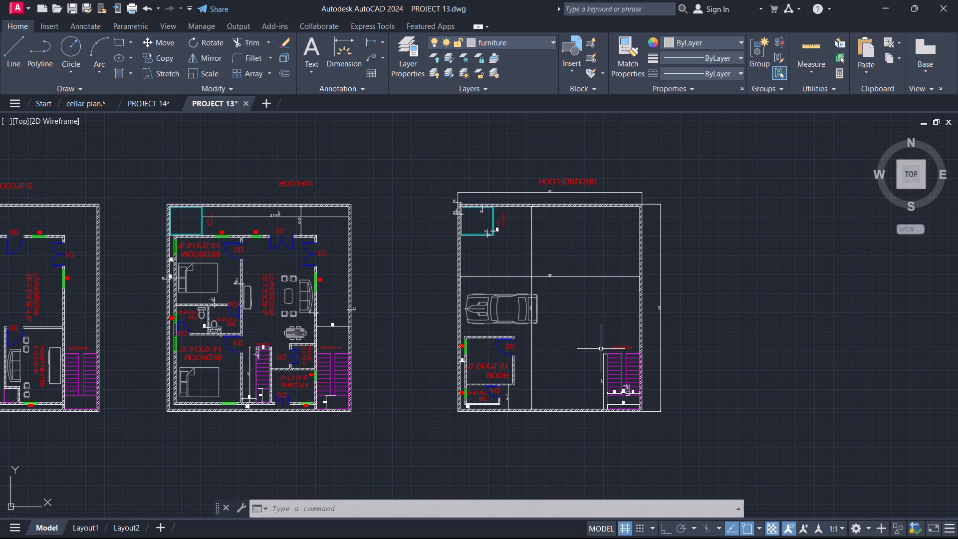
Close the drawings PROJECT 13 and PROJECT 14, saving the changes to each.
{"action": "left_click", "coordinate": [243, 101]}
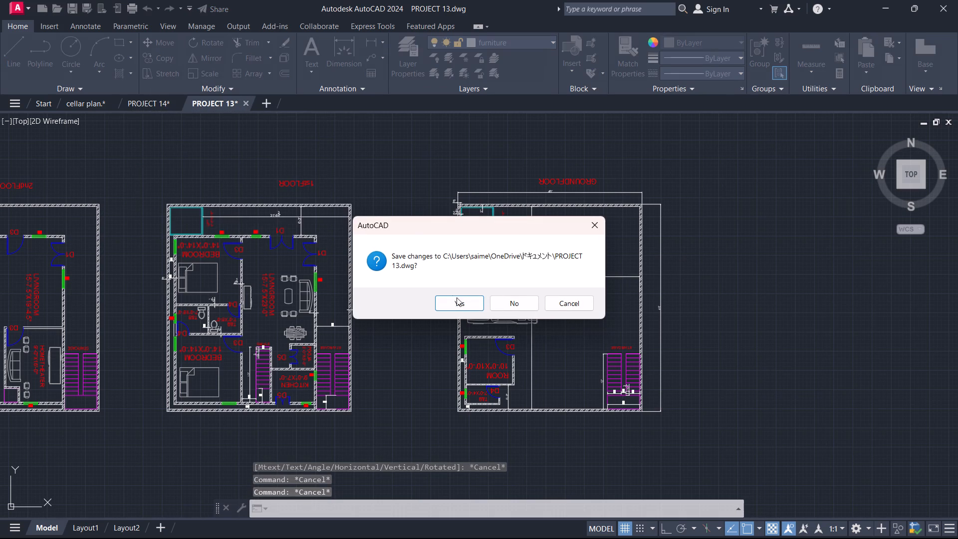
{"action": "left_click", "coordinate": [458, 301]}
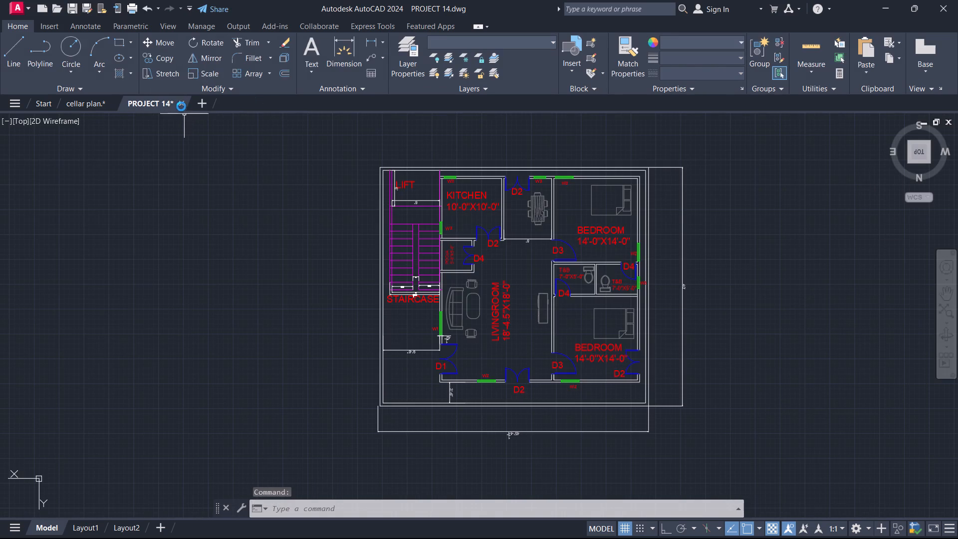
{"action": "left_click", "coordinate": [180, 103]}
{"action": "left_click", "coordinate": [446, 301]}
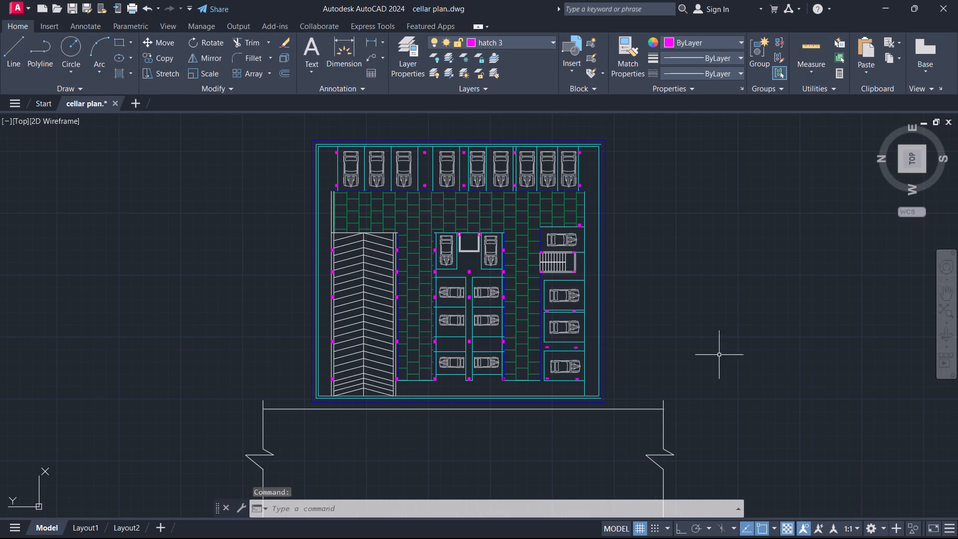
Create a layer named hatch 4 with index color 20 in the cellar plan and make it the current layer.
{"action": "scroll", "coordinate": [703, 334], "scroll_direction": "down", "scroll_amount": 1}
{"action": "middle_click_drag", "start_coordinate": [703, 334], "coordinate": [770, 315]}
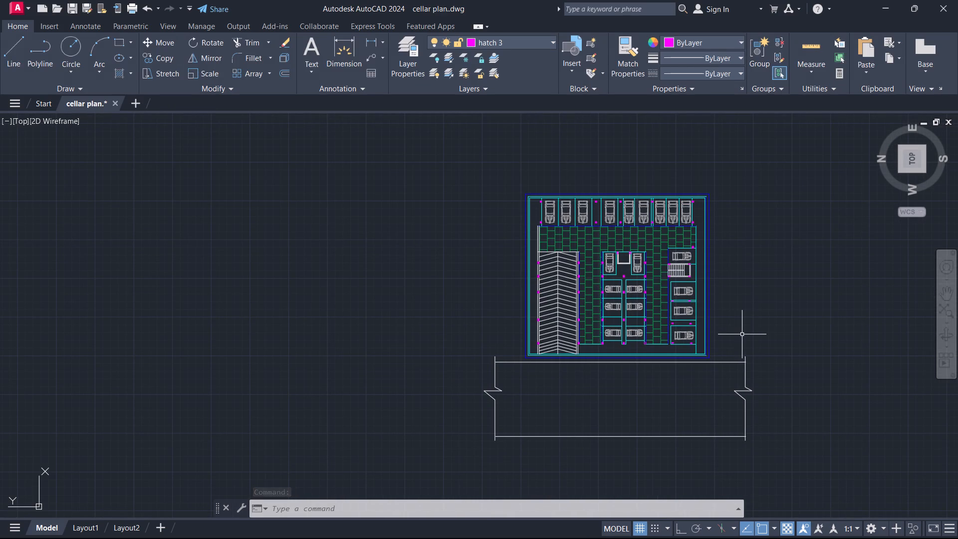
{"action": "middle_click_drag", "start_coordinate": [764, 316], "coordinate": [646, 355]}
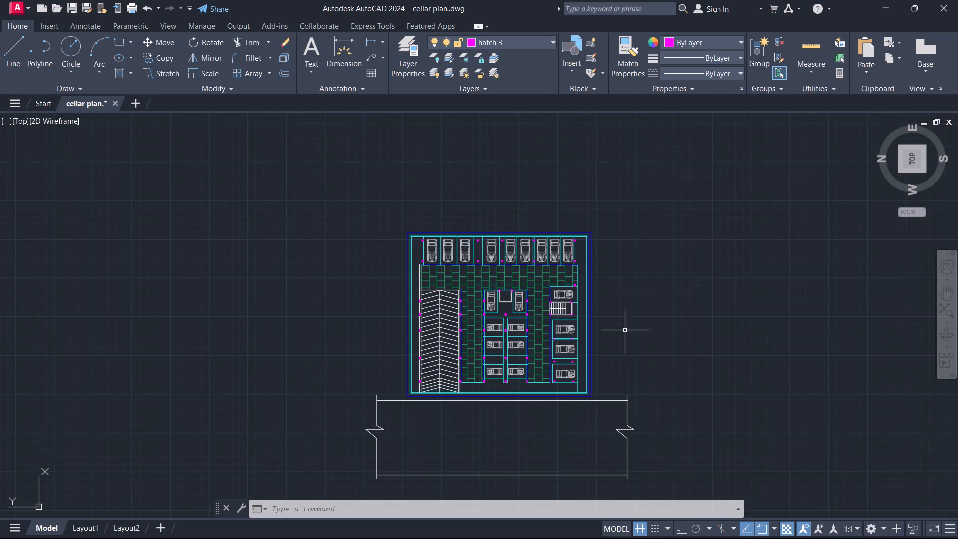
{"action": "middle_click_drag", "start_coordinate": [636, 331], "coordinate": [623, 258]}
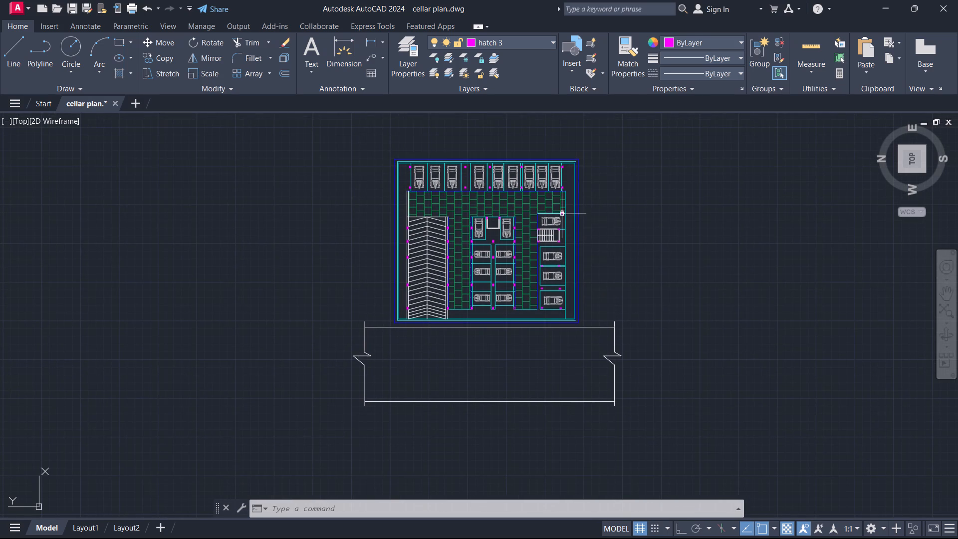
{"action": "scroll", "coordinate": [562, 213], "scroll_direction": "up", "scroll_amount": 1}
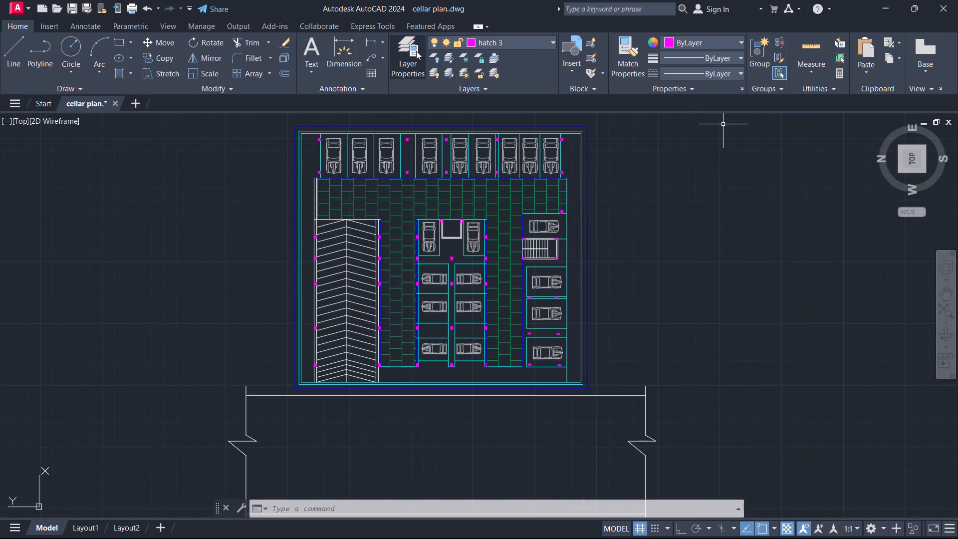
{"action": "double_click", "coordinate": [416, 51]}
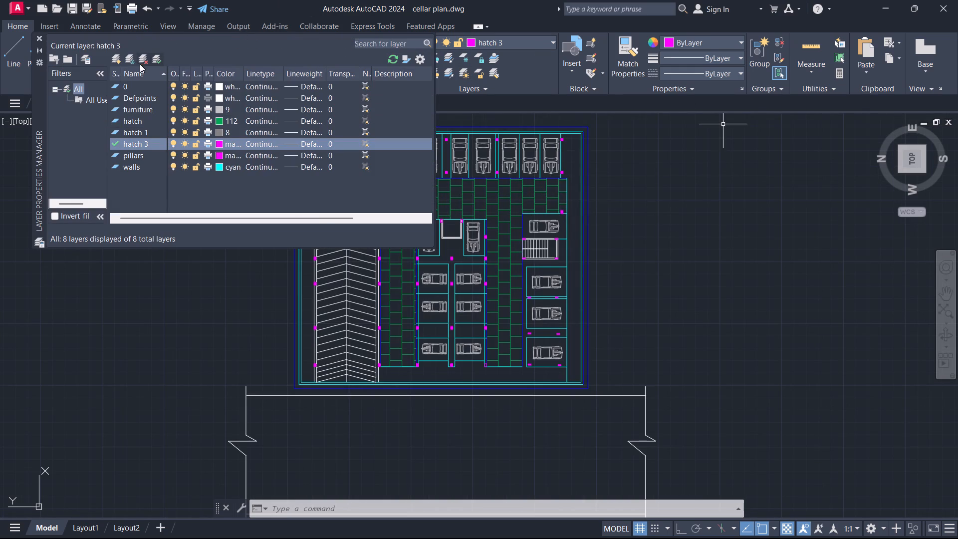
{"action": "left_click", "coordinate": [119, 58]}
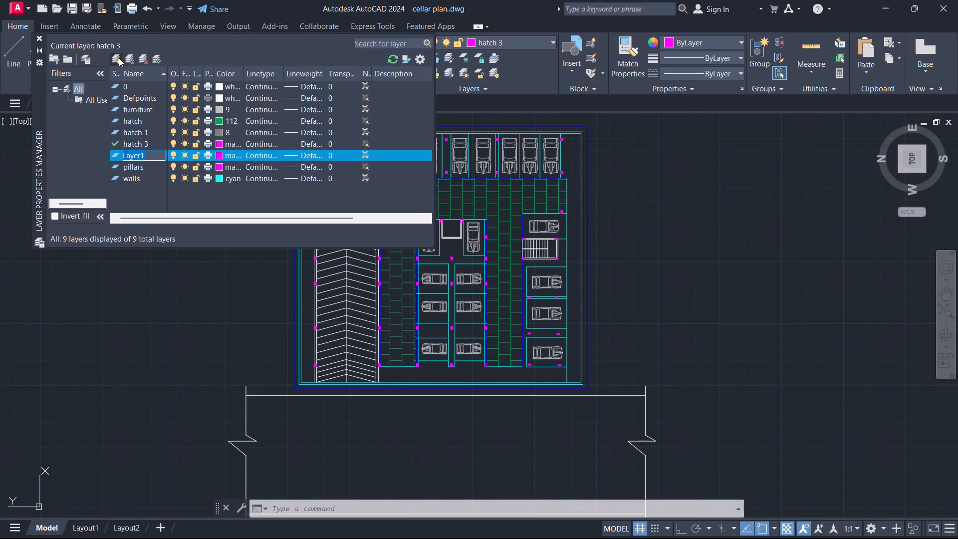
{"action": "key", "text": "BackSpace"}
{"action": "type", "text": "hatch 4"}
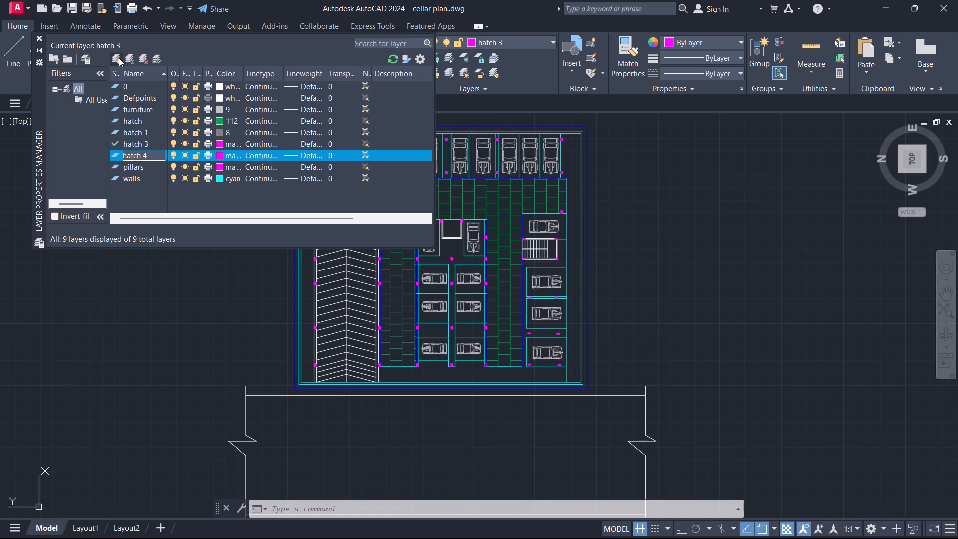
{"action": "left_click", "coordinate": [216, 154]}
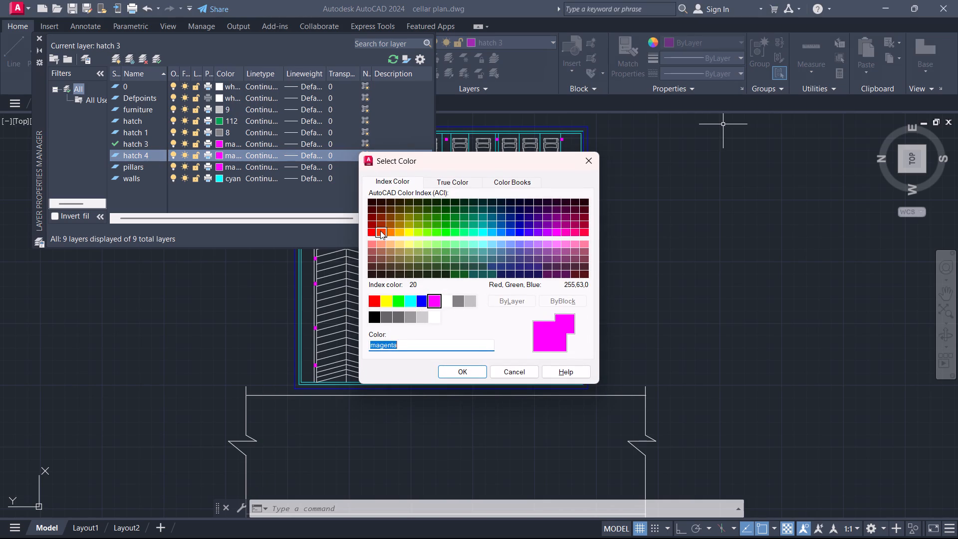
{"action": "left_click", "coordinate": [380, 231]}
{"action": "left_click", "coordinate": [454, 371]}
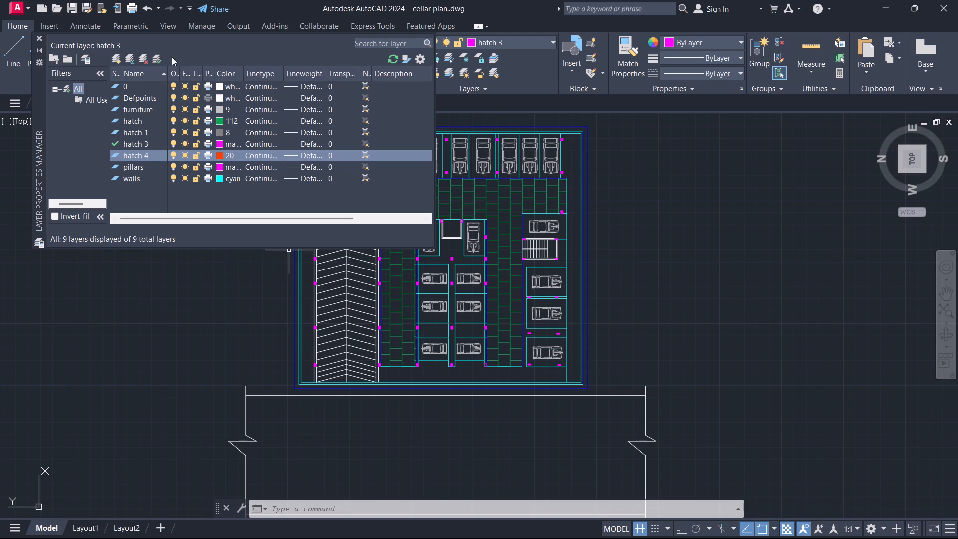
{"action": "left_click", "coordinate": [155, 60]}
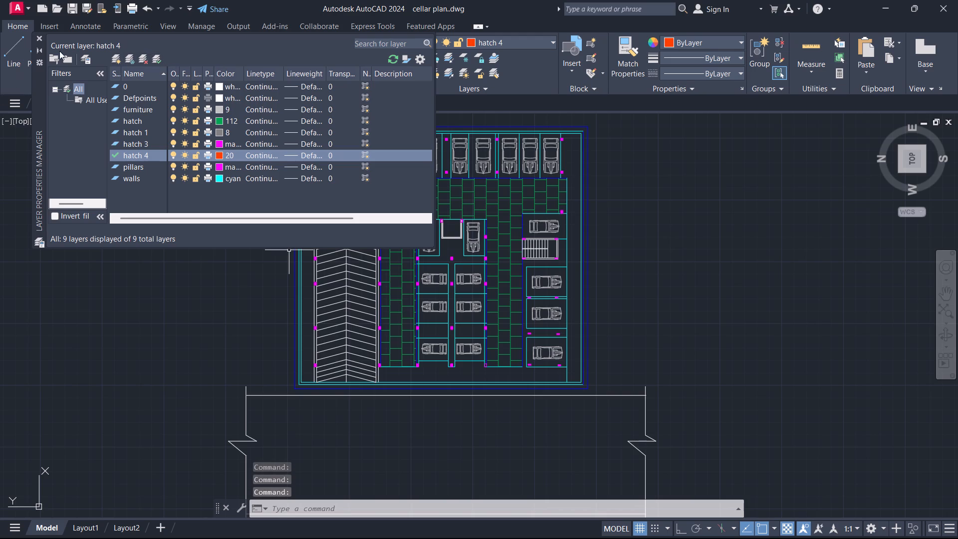
{"action": "left_click", "coordinate": [39, 37]}
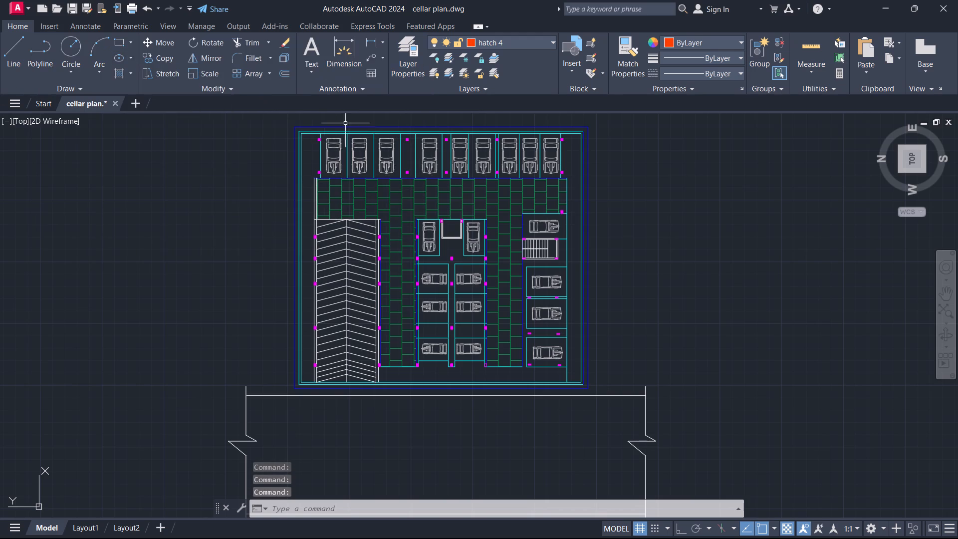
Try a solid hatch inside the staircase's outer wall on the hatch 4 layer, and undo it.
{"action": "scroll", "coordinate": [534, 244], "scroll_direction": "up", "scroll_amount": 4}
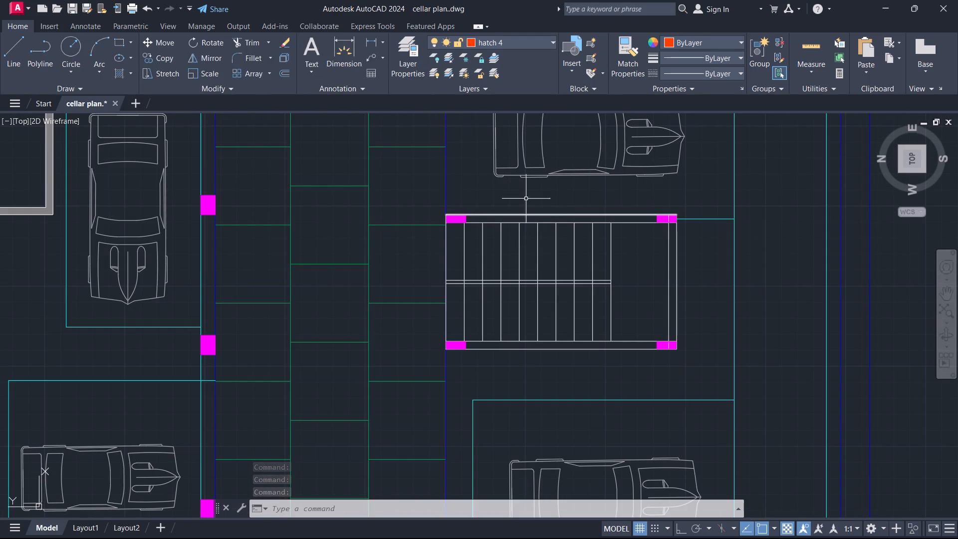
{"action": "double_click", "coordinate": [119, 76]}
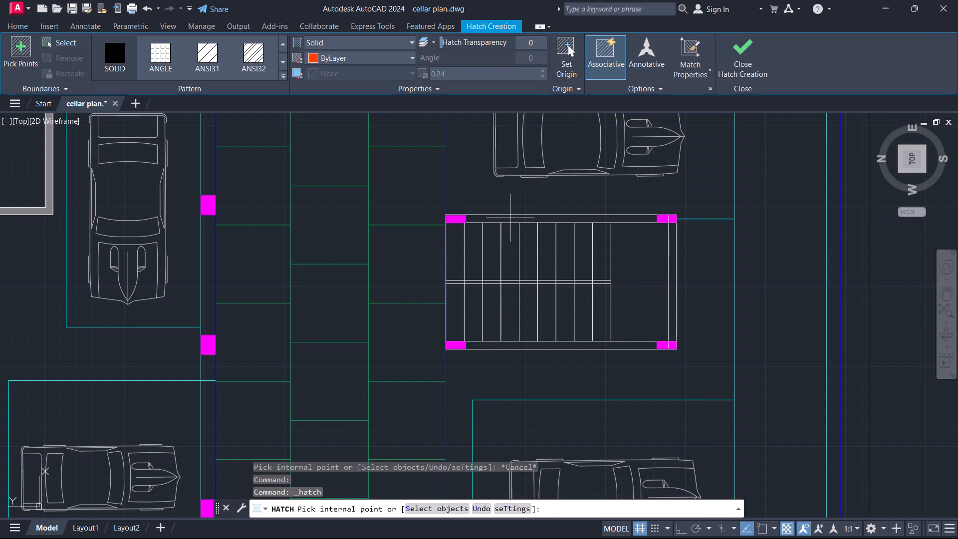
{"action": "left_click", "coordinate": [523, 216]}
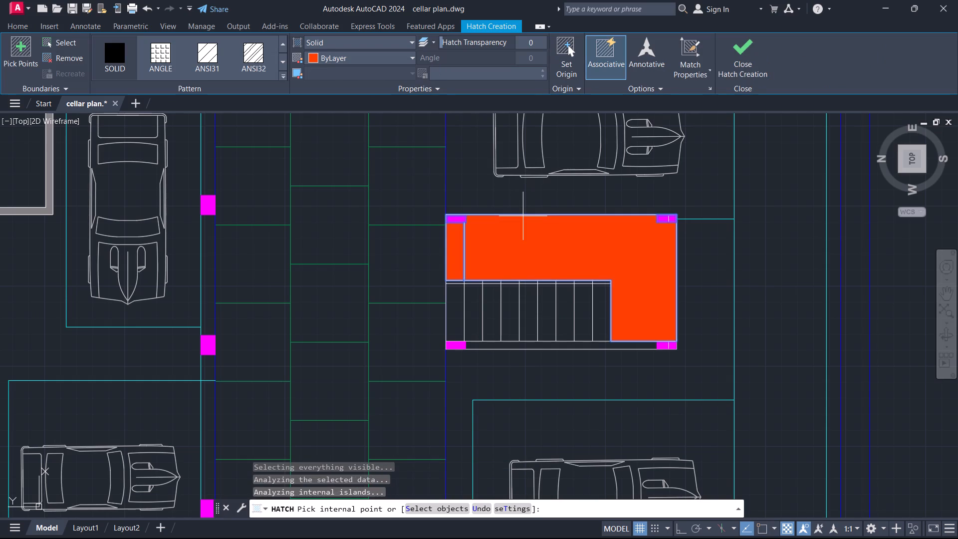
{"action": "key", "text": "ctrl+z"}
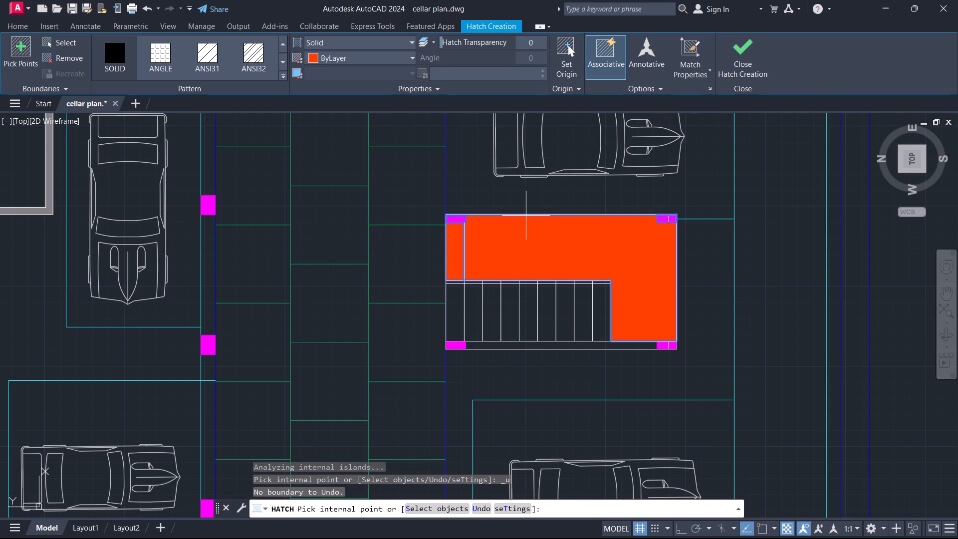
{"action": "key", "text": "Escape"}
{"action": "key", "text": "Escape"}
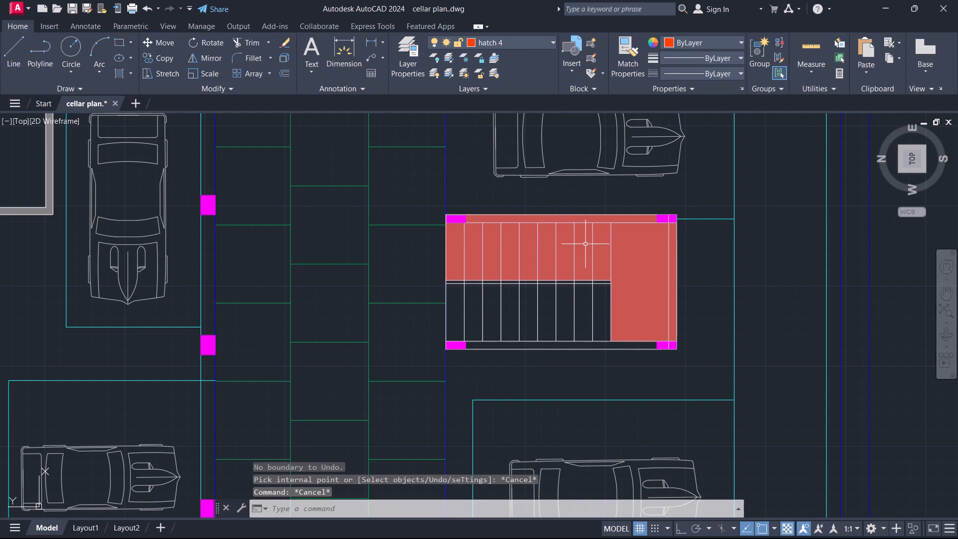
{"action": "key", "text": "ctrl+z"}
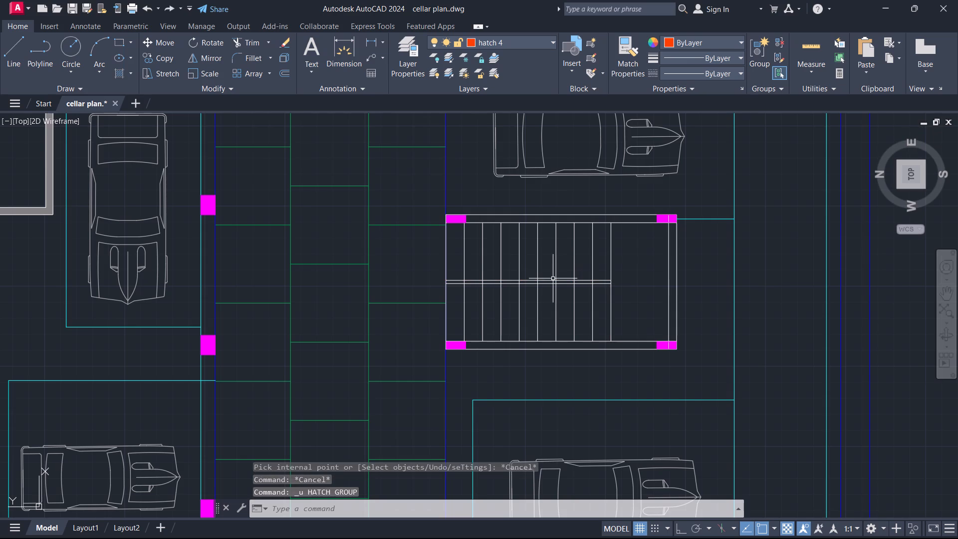
Trim the staircase tread lines where they cross the narrow gap between the two central divider lines.
{"action": "scroll", "coordinate": [553, 283], "scroll_direction": "up", "scroll_amount": 3}
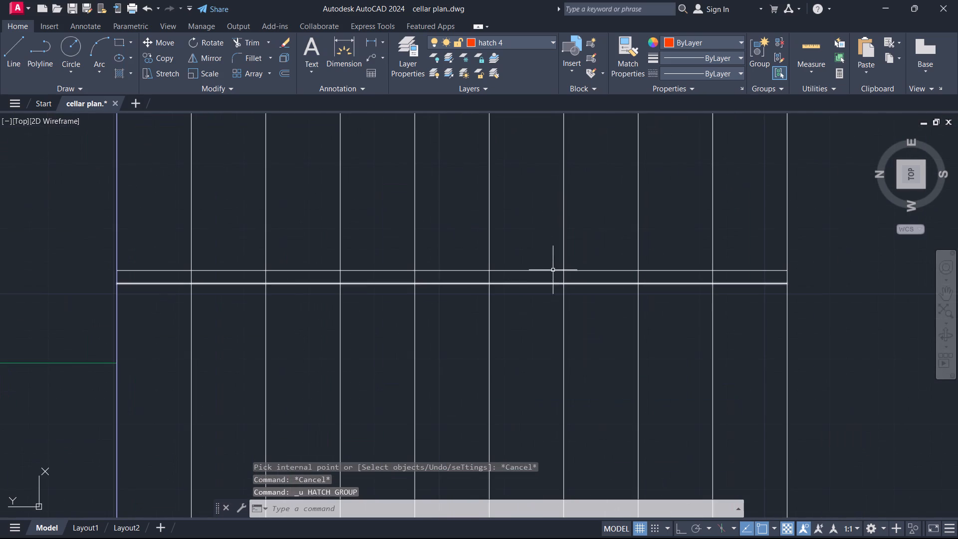
{"action": "left_click", "coordinate": [543, 277]}
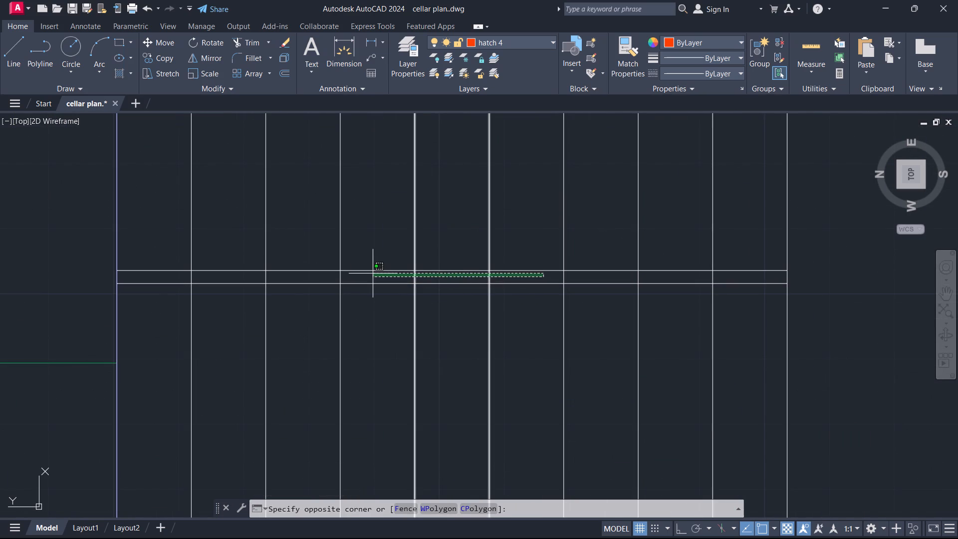
{"action": "key", "text": "Escape"}
{"action": "scroll", "coordinate": [694, 249], "scroll_direction": "down", "scroll_amount": 2}
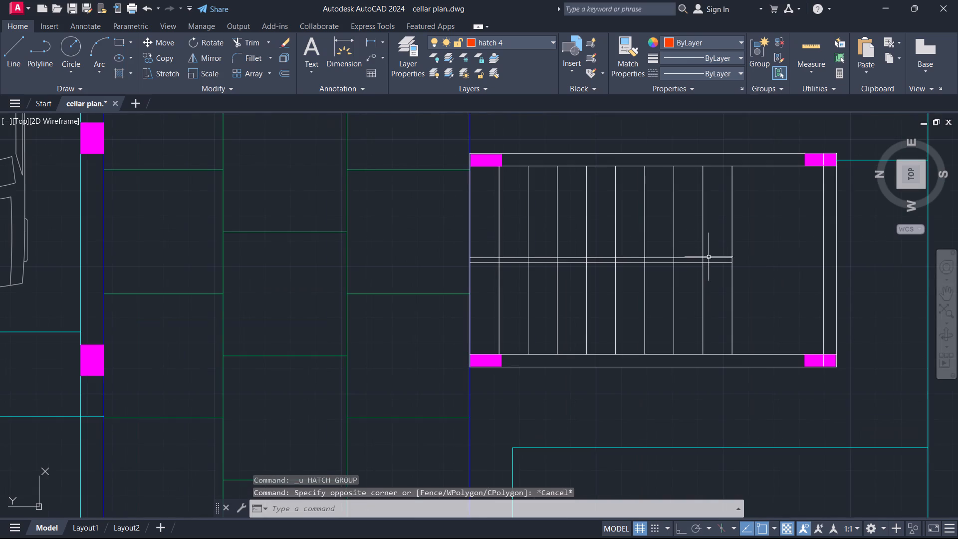
{"action": "type", "text": "tr"}
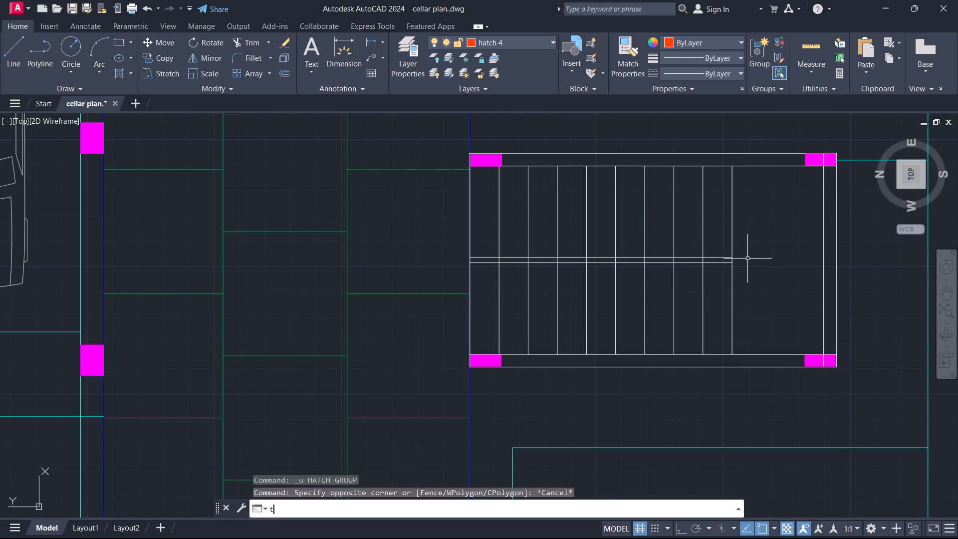
{"action": "key", "text": "Return"}
{"action": "scroll", "coordinate": [688, 262], "scroll_direction": "up", "scroll_amount": 2}
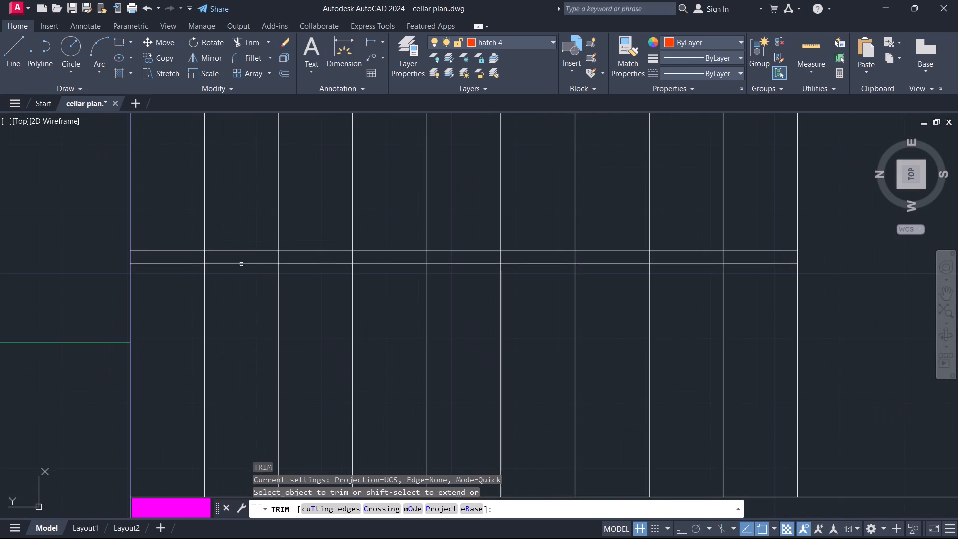
{"action": "left_click", "coordinate": [188, 258]}
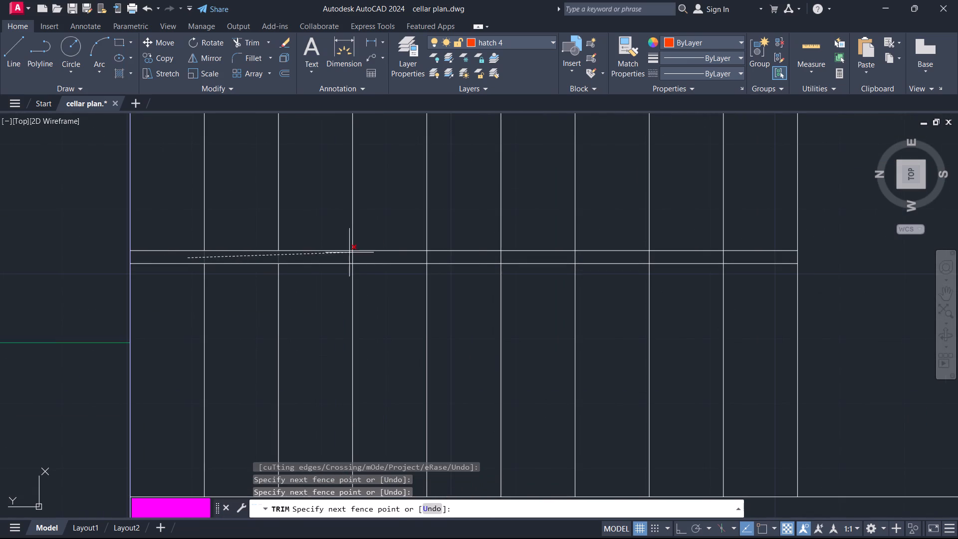
{"action": "left_click", "coordinate": [736, 255]}
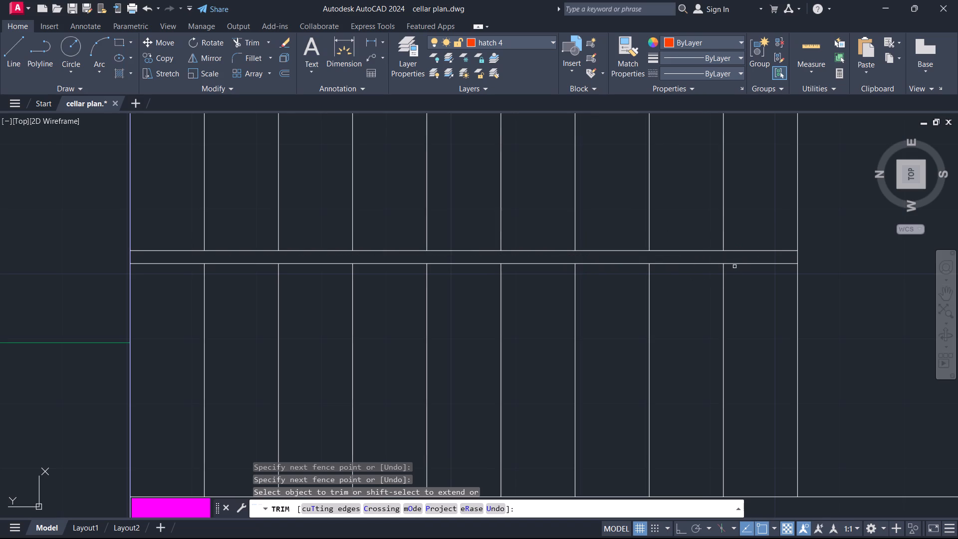
{"action": "key", "text": "Escape"}
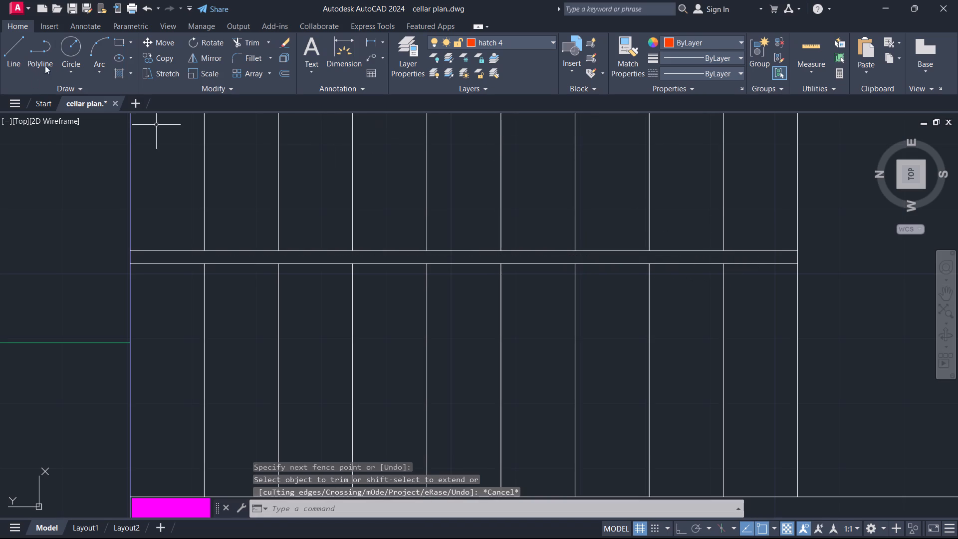
Fill the narrow divider strip between the two stair flights with a SOLID hatch on the hatch 4 layer.
{"action": "left_click", "coordinate": [120, 78]}
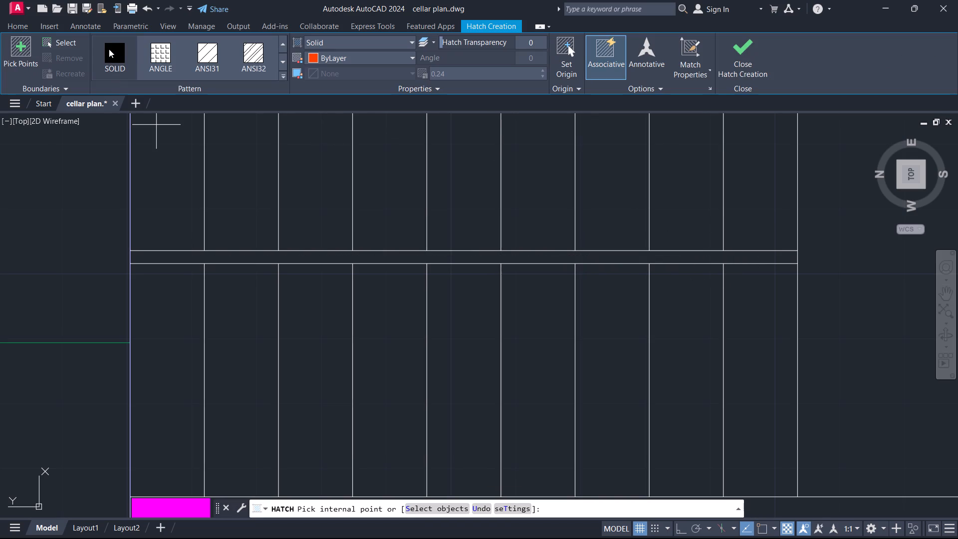
{"action": "left_click", "coordinate": [109, 44]}
{"action": "left_click", "coordinate": [302, 257]}
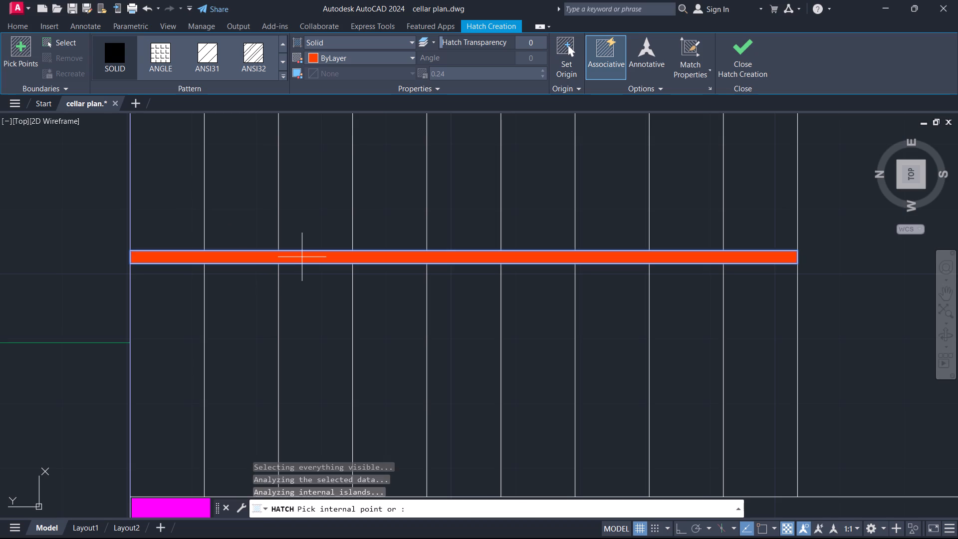
{"action": "left_click", "coordinate": [744, 53]}
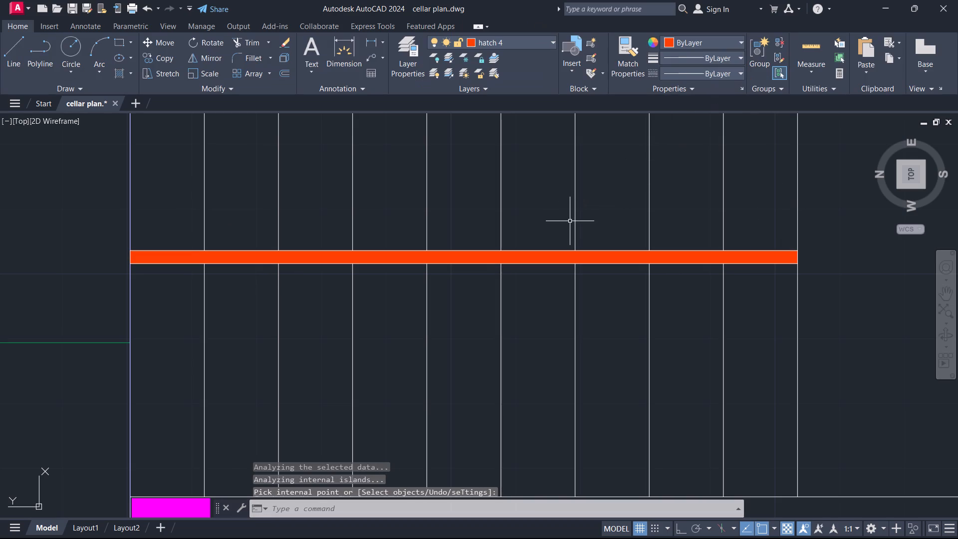
{"action": "scroll", "coordinate": [570, 225], "scroll_direction": "down", "scroll_amount": 2}
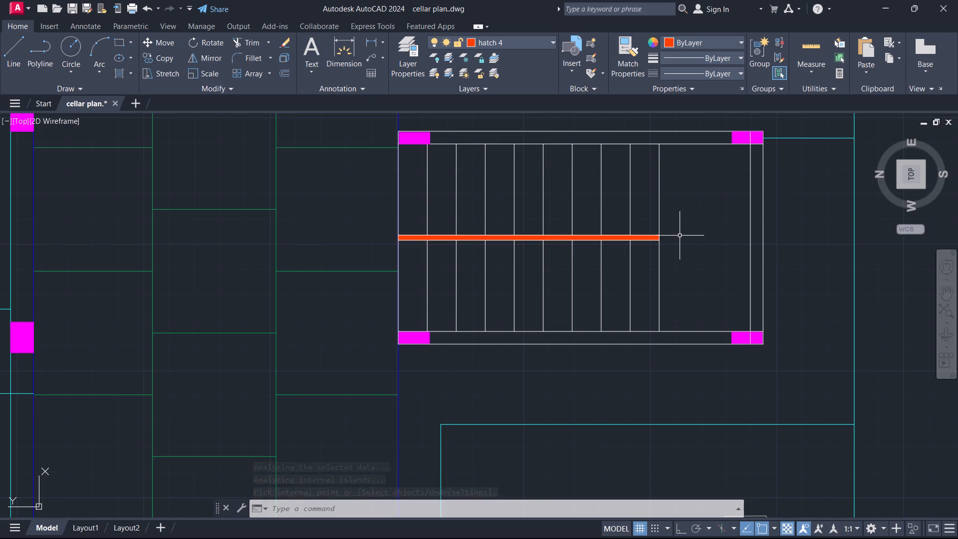
{"action": "scroll", "coordinate": [687, 234], "scroll_direction": "down", "scroll_amount": 2}
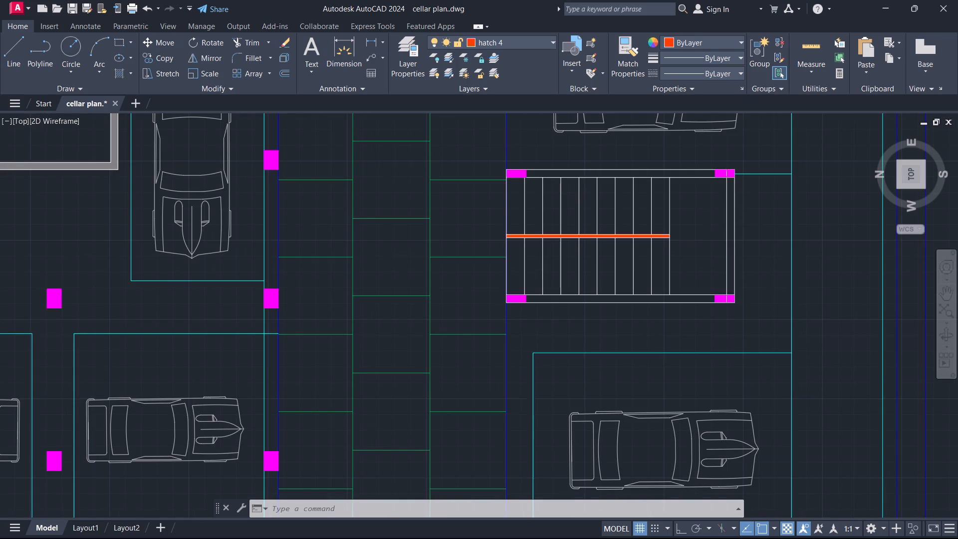
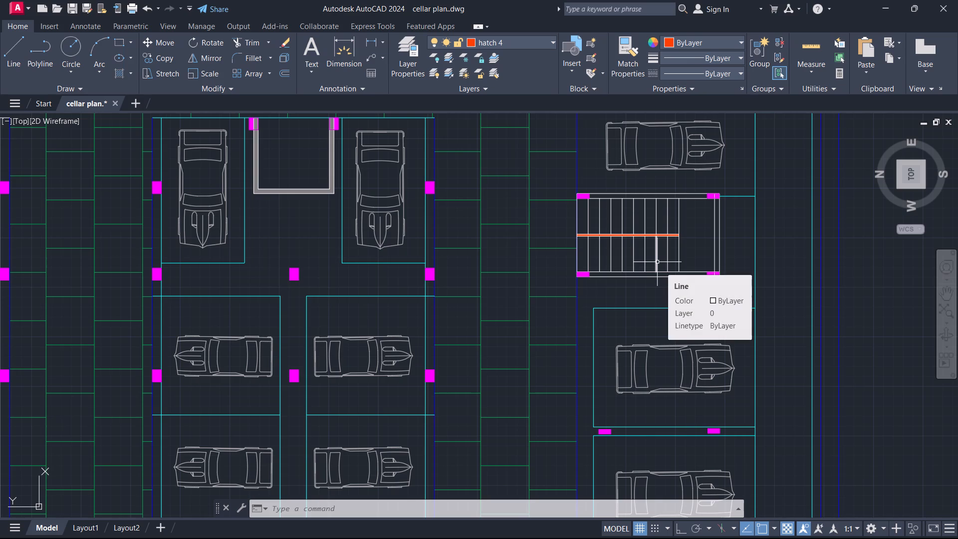
Review the cellar plan from the filled stair divider out to the full parking layout and the road outline below it.
{"action": "scroll", "coordinate": [635, 234], "scroll_direction": "up", "scroll_amount": 2}
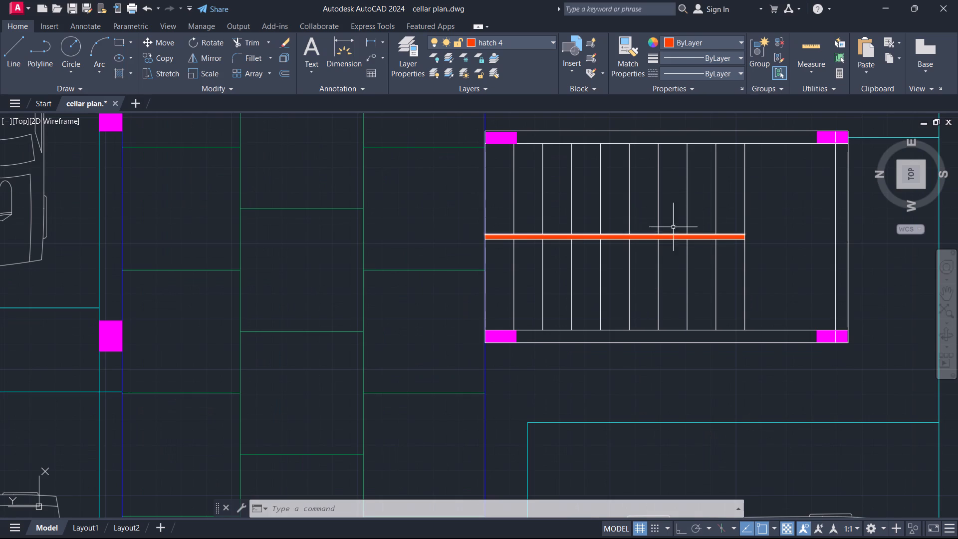
{"action": "scroll", "coordinate": [648, 290], "scroll_direction": "down", "scroll_amount": 2}
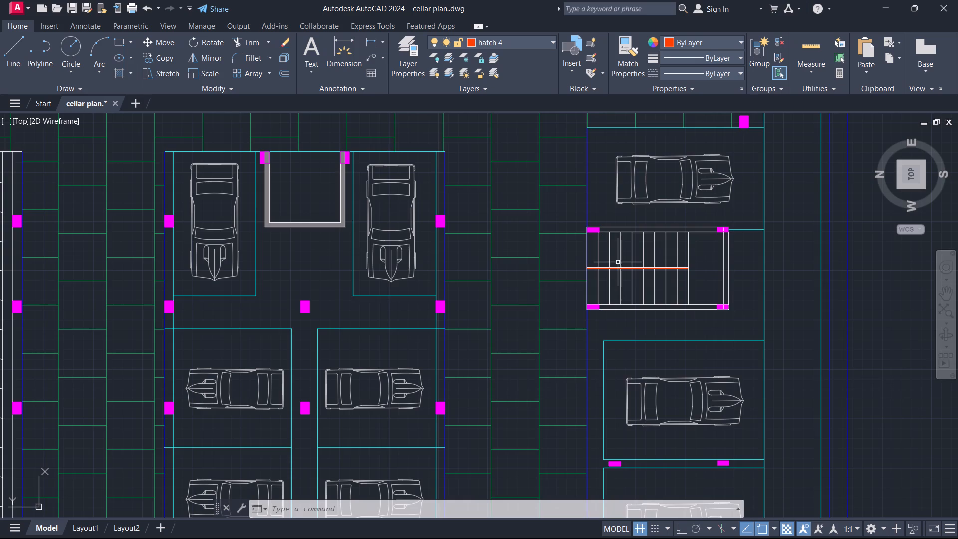
{"action": "scroll", "coordinate": [618, 262], "scroll_direction": "down", "scroll_amount": 2}
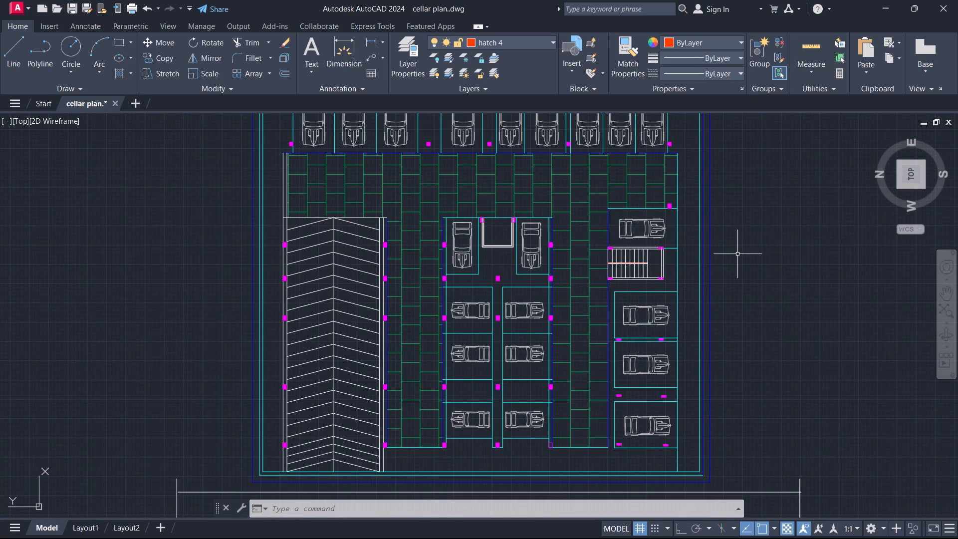
{"action": "scroll", "coordinate": [747, 258], "scroll_direction": "down", "scroll_amount": 1}
{"action": "middle_click_drag", "start_coordinate": [747, 258], "coordinate": [655, 233]}
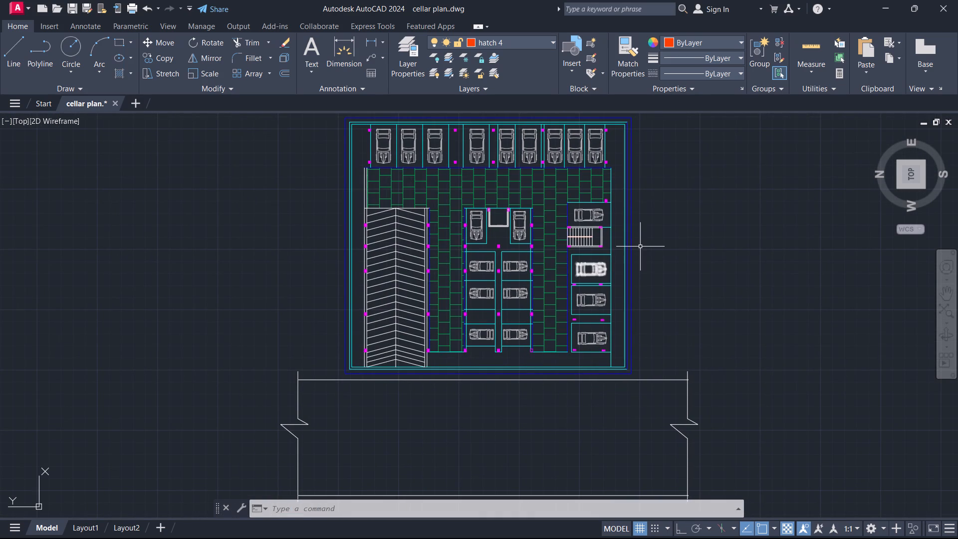
{"action": "scroll", "coordinate": [657, 238], "scroll_direction": "down", "scroll_amount": 1}
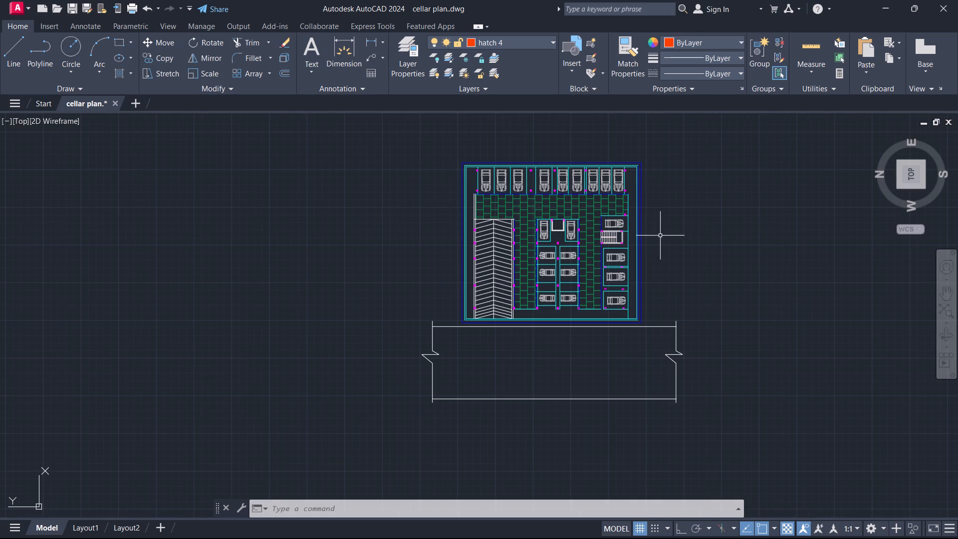
{"action": "middle_click_drag", "start_coordinate": [670, 236], "coordinate": [578, 252]}
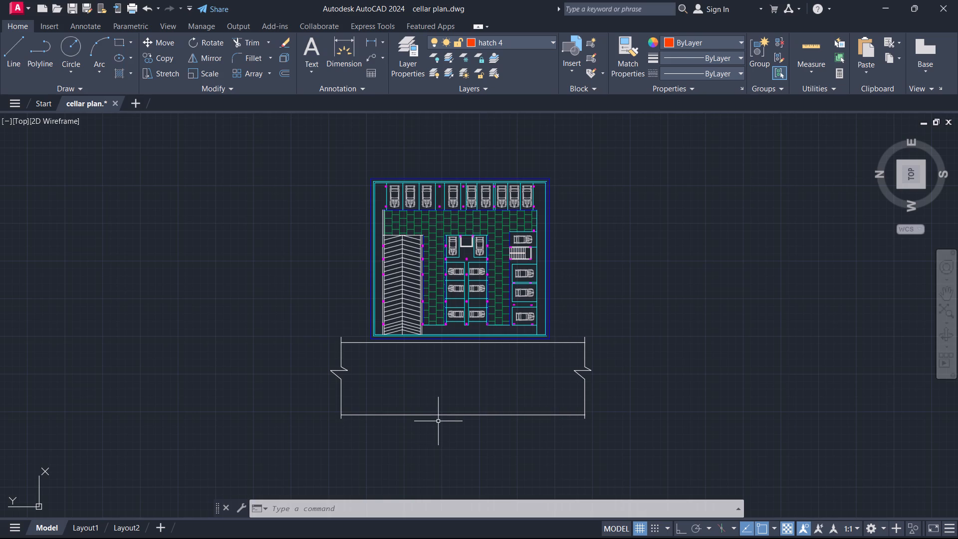
{"action": "left_click", "coordinate": [441, 415]}
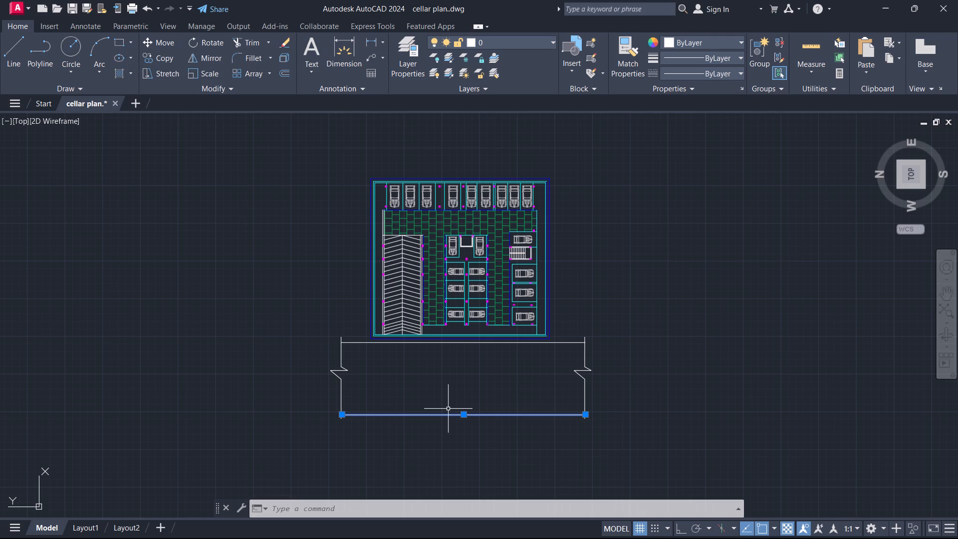
{"action": "key", "text": "Escape"}
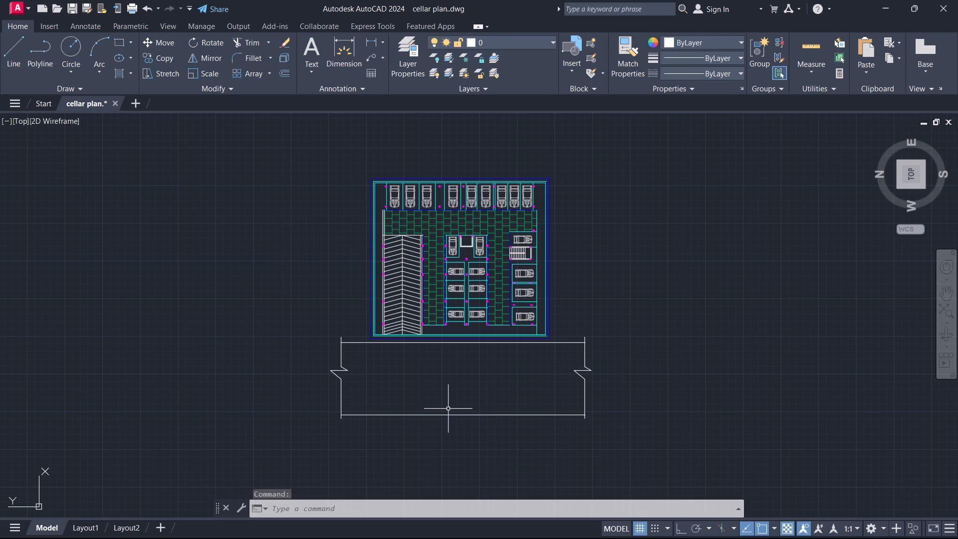
{"action": "scroll", "coordinate": [505, 259], "scroll_direction": "up", "scroll_amount": 2}
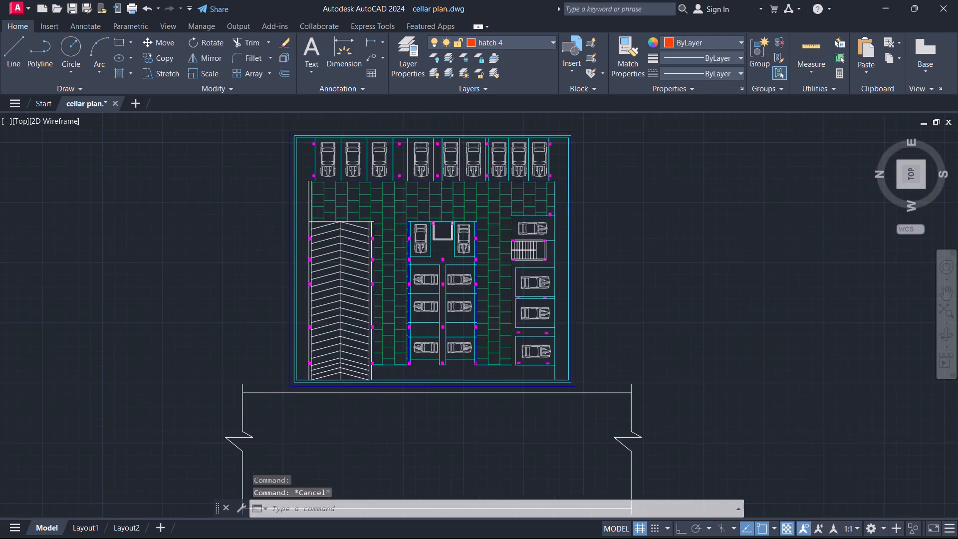
{"action": "scroll", "coordinate": [658, 193], "scroll_direction": "down", "scroll_amount": 1}
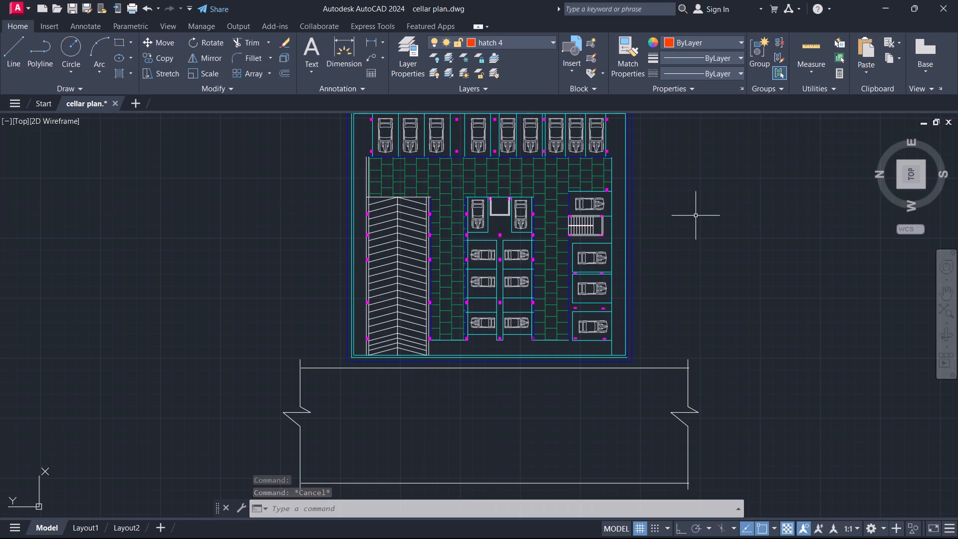
{"action": "middle_click_drag", "start_coordinate": [695, 217], "coordinate": [680, 242]}
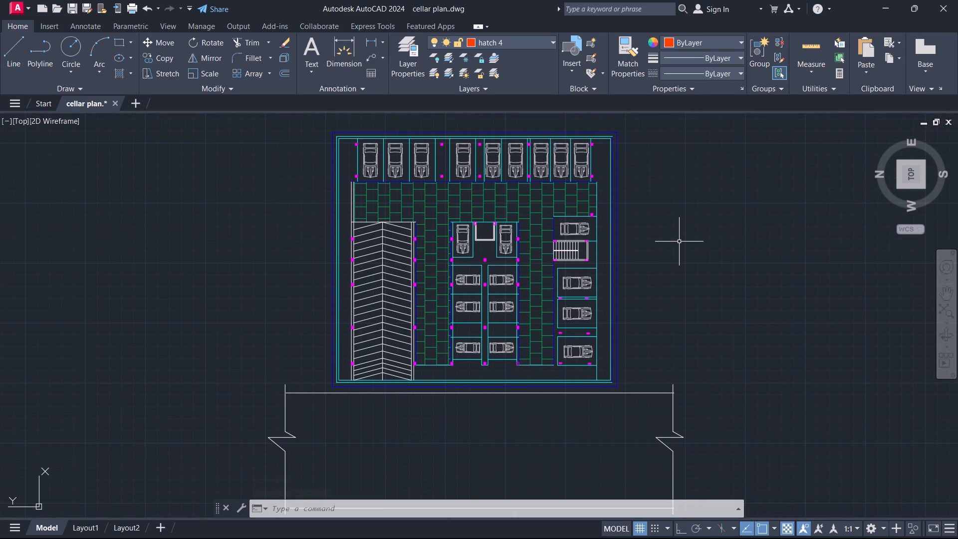
{"action": "middle_click_drag", "start_coordinate": [667, 260], "coordinate": [658, 242]}
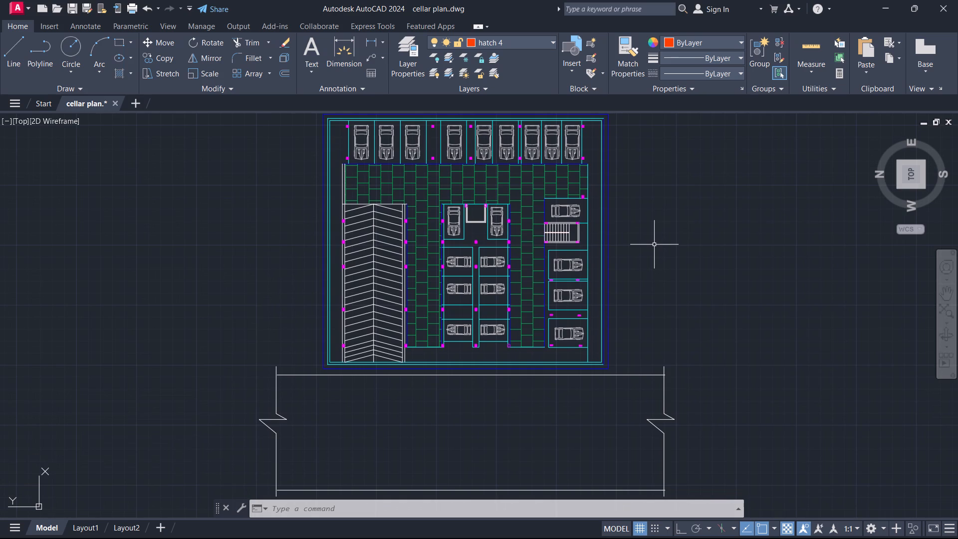
{"action": "scroll", "coordinate": [654, 245], "scroll_direction": "down", "scroll_amount": 1}
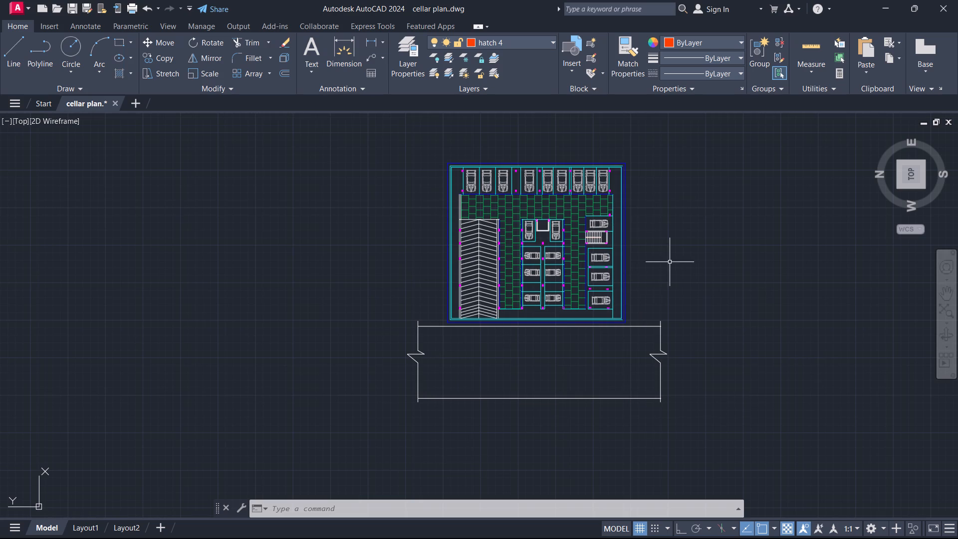
{"action": "middle_click_drag", "start_coordinate": [754, 237], "coordinate": [701, 272]}
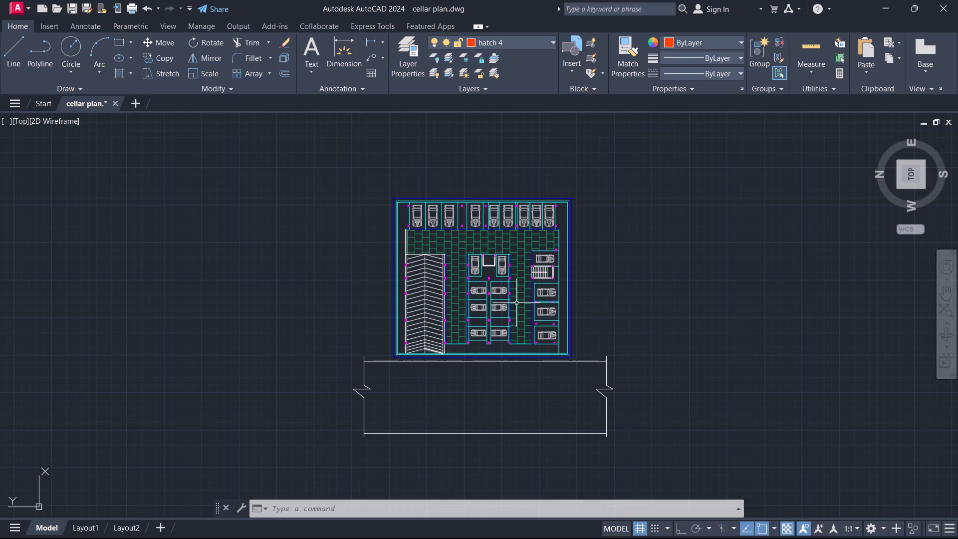
{"action": "middle_click_drag", "start_coordinate": [611, 266], "coordinate": [605, 247]}
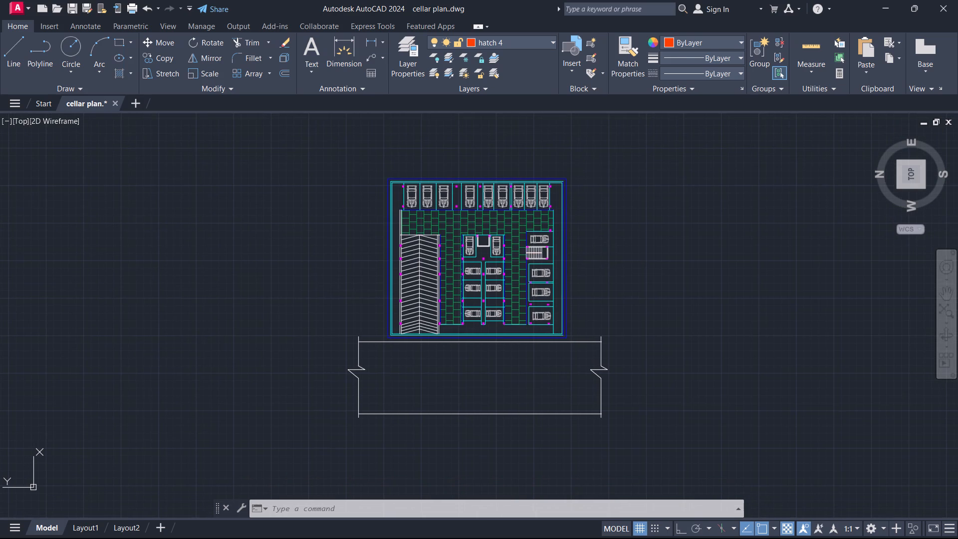
{"action": "middle_click_drag", "start_coordinate": [604, 278], "coordinate": [610, 270]}
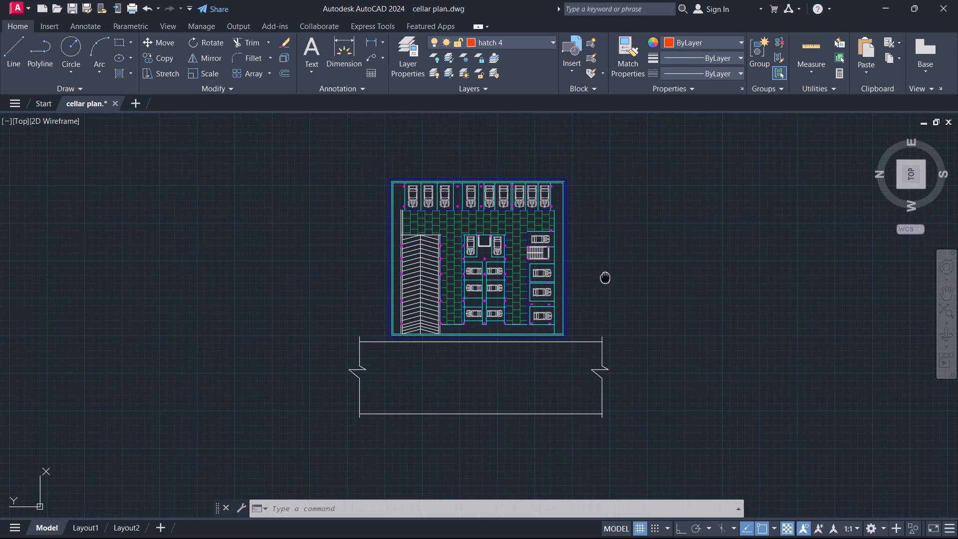
{"action": "middle_click_drag", "start_coordinate": [610, 270], "coordinate": [616, 261]}
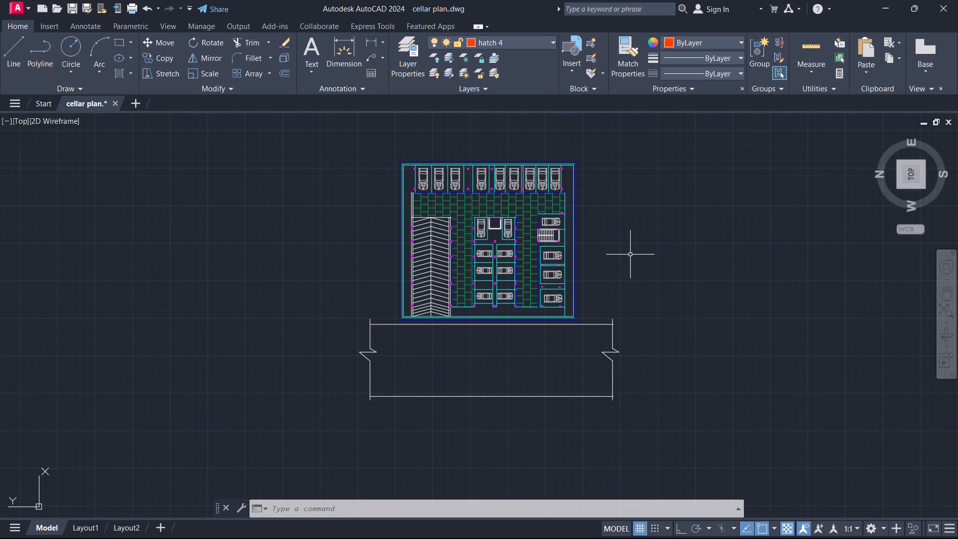
Examine the staircase up close, checking its filled divider strip, trimmed treads and corner pillars against the surrounding parking layout.
{"action": "scroll", "coordinate": [636, 245], "scroll_direction": "down", "scroll_amount": 1}
{"action": "scroll", "coordinate": [591, 246], "scroll_direction": "up", "scroll_amount": 3}
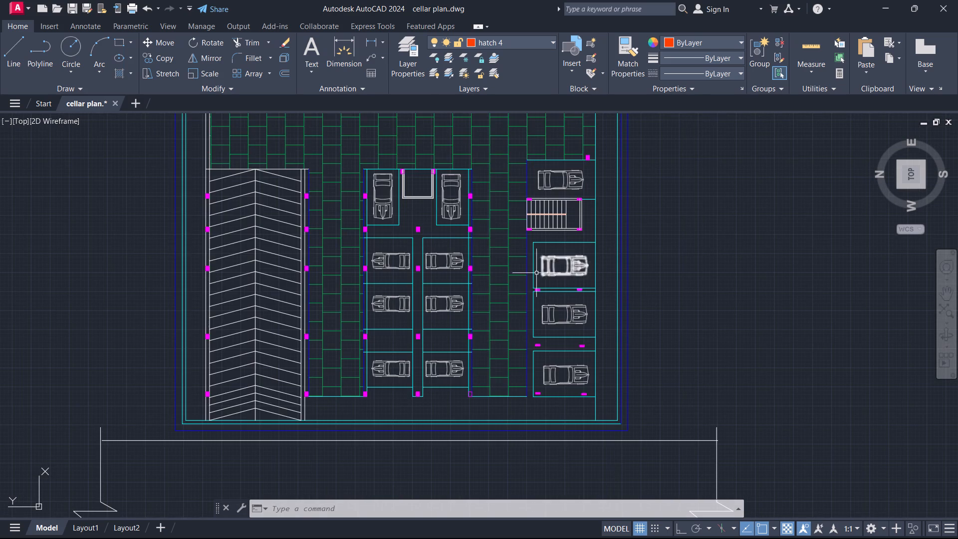
{"action": "scroll", "coordinate": [530, 227], "scroll_direction": "up", "scroll_amount": 2}
{"action": "scroll", "coordinate": [558, 189], "scroll_direction": "up", "scroll_amount": 2}
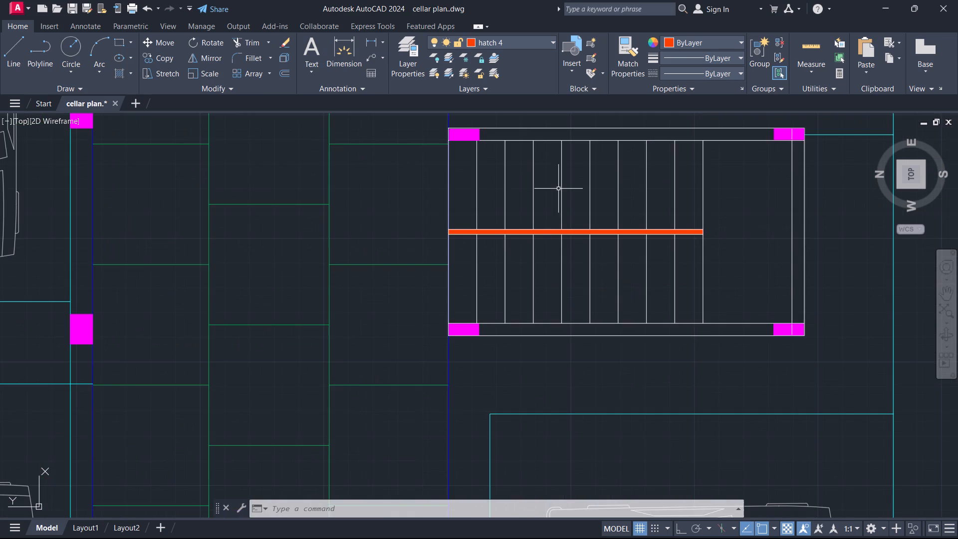
{"action": "scroll", "coordinate": [558, 189], "scroll_direction": "down", "scroll_amount": 2}
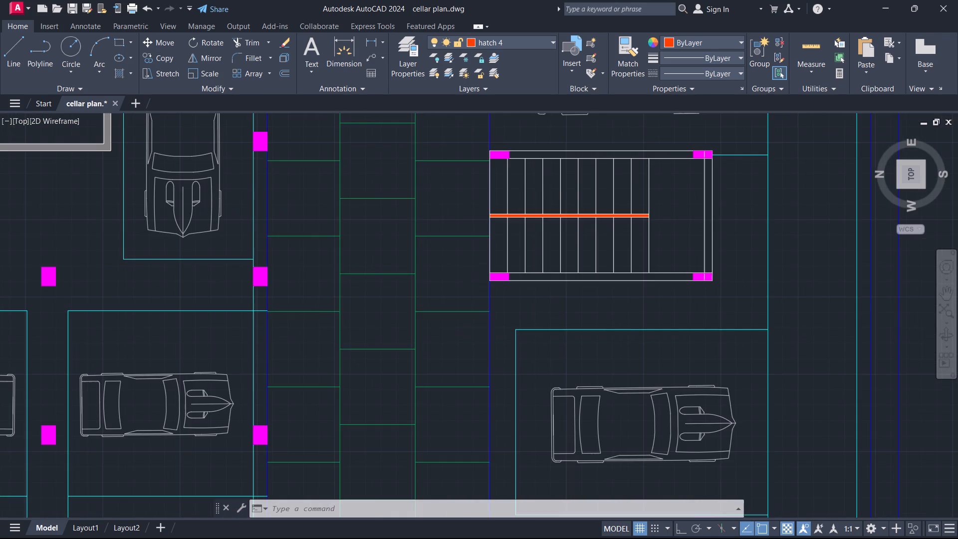
{"action": "scroll", "coordinate": [559, 189], "scroll_direction": "down", "scroll_amount": 3}
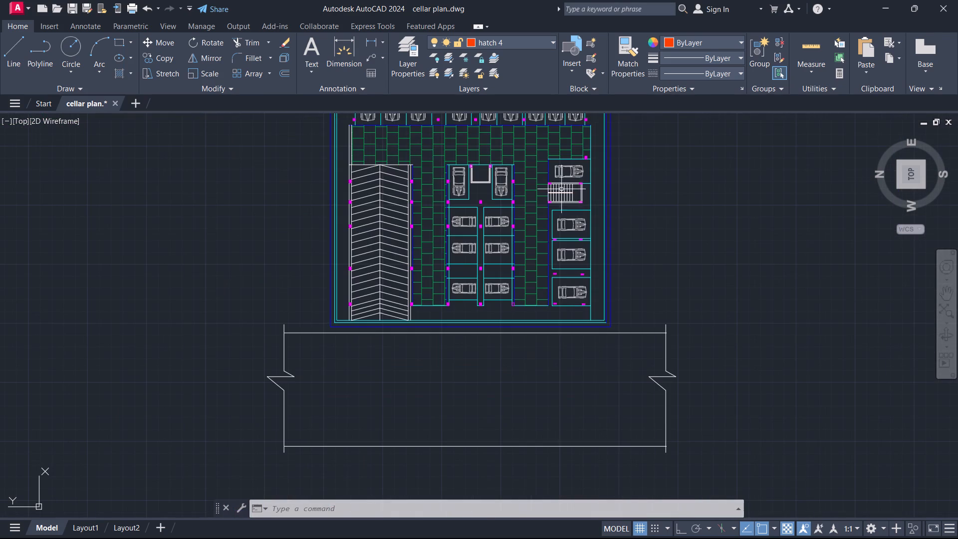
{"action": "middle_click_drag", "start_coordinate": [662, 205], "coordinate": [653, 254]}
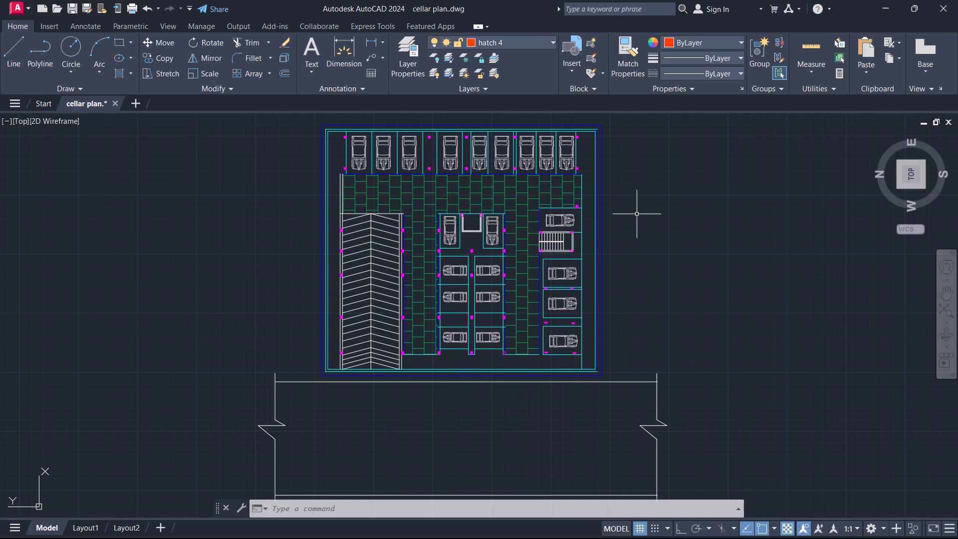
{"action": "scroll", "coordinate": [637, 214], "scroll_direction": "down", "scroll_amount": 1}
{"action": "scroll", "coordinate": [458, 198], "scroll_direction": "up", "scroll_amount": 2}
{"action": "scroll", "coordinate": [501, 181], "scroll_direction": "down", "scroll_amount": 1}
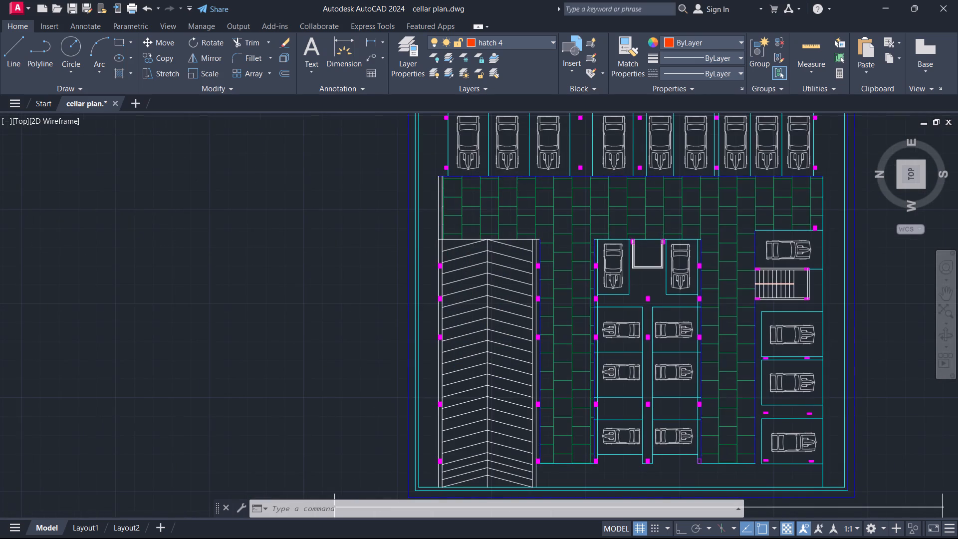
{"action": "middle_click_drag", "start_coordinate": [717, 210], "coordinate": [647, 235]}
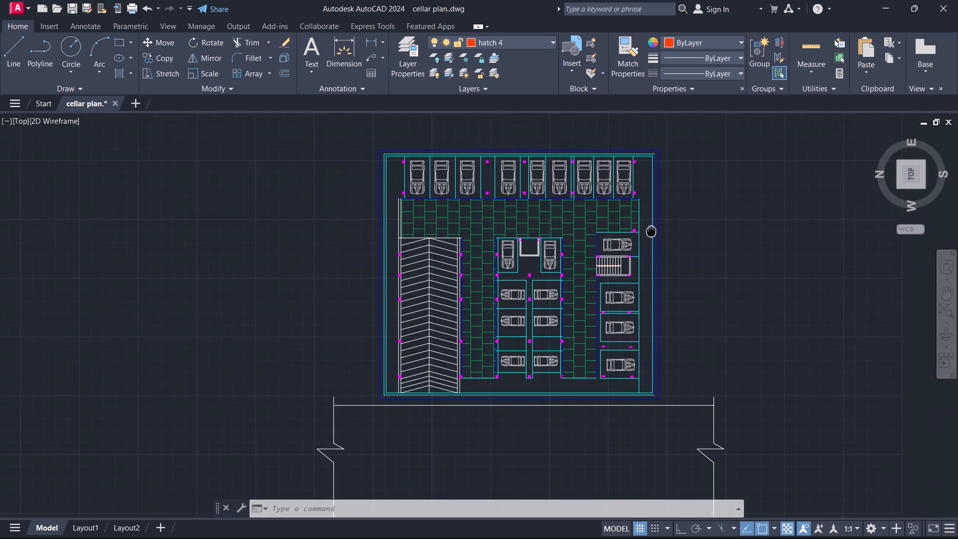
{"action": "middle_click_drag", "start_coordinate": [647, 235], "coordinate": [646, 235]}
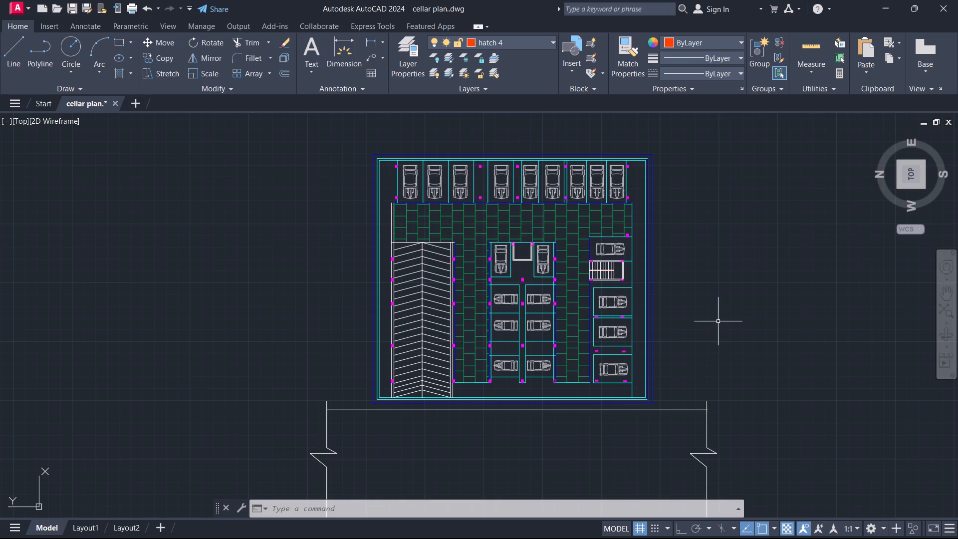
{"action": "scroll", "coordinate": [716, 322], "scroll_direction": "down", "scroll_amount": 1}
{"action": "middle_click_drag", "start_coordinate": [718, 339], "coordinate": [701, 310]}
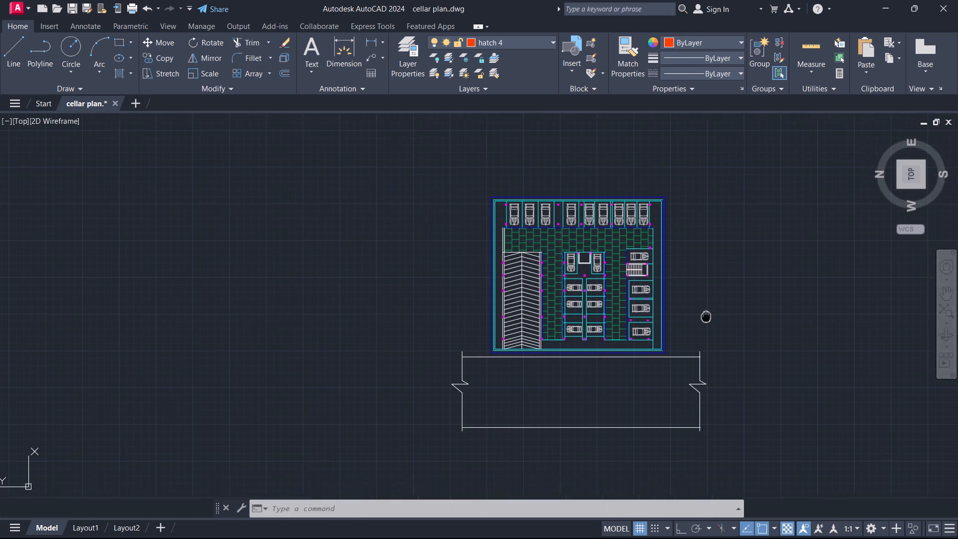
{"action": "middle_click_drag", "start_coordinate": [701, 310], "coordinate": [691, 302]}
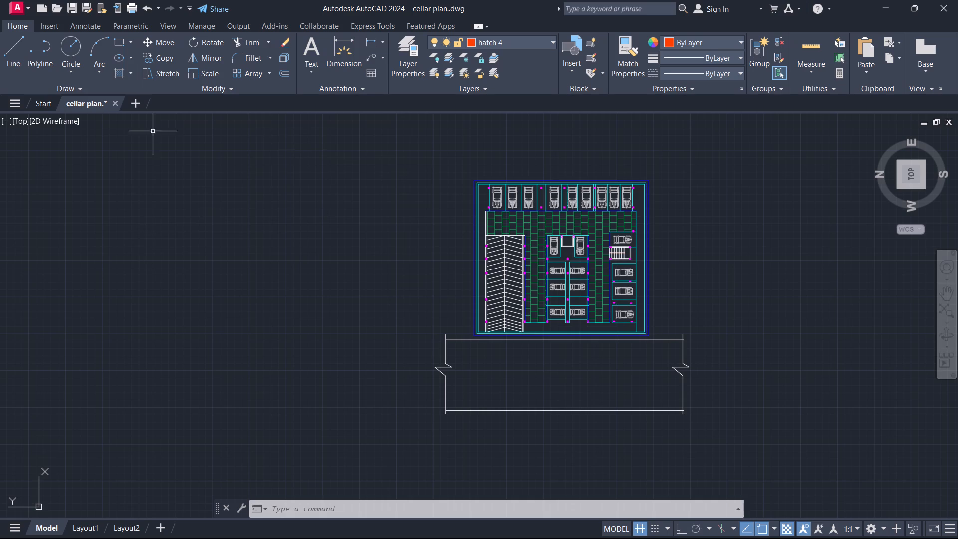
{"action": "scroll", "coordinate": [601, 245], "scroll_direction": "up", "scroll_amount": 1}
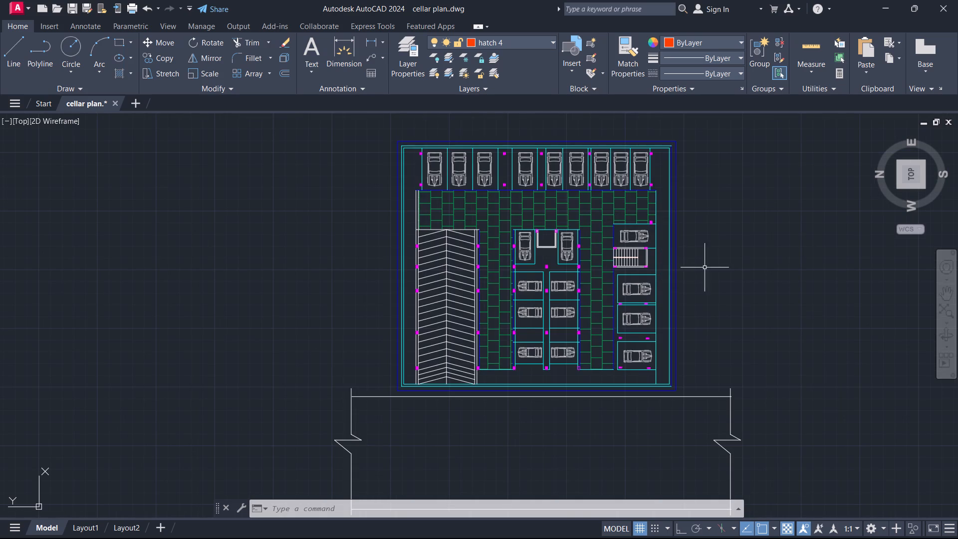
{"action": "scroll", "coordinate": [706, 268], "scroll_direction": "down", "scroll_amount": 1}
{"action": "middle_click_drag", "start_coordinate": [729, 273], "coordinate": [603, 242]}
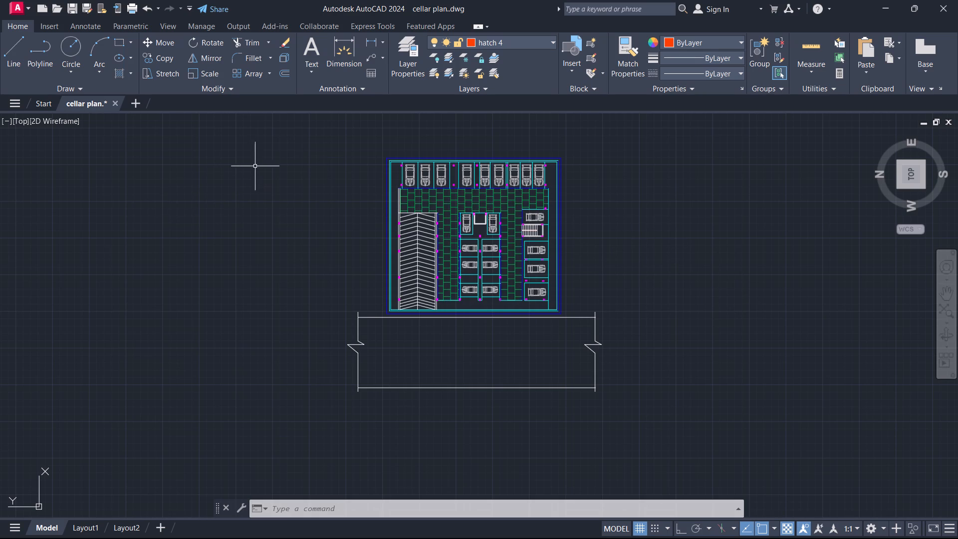
Save the cellar plan drawing.
{"action": "key", "text": "ctrl+s"}
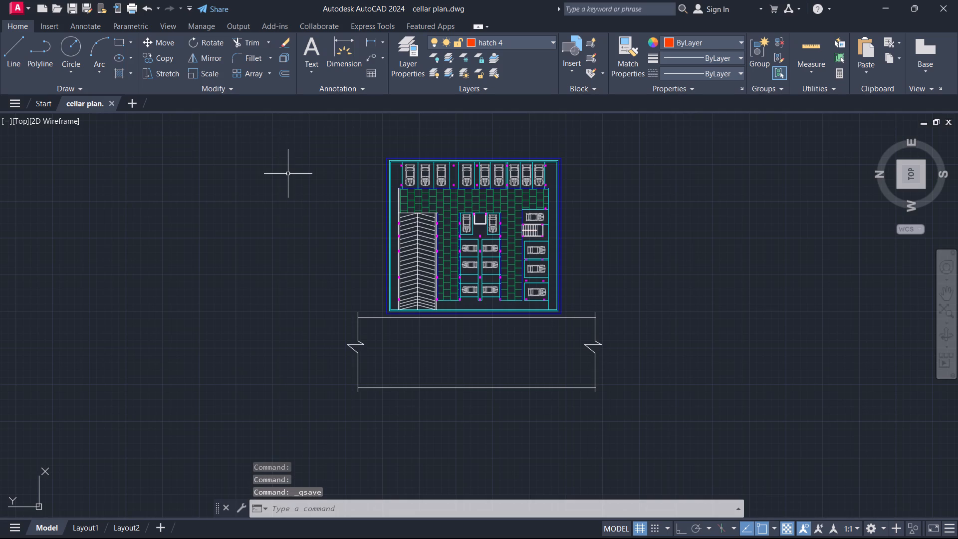